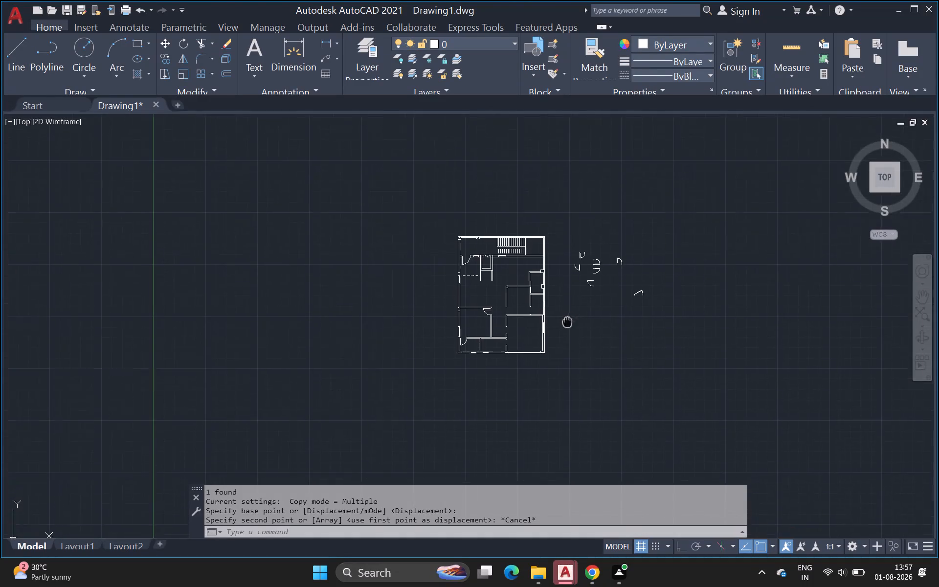
# Copy the west-swinging spare door block east of the plan to the south-middle room's east opening, its hinge side at the midpoint of the north wall end.
pyautogui.scroll(1, 569, 339)
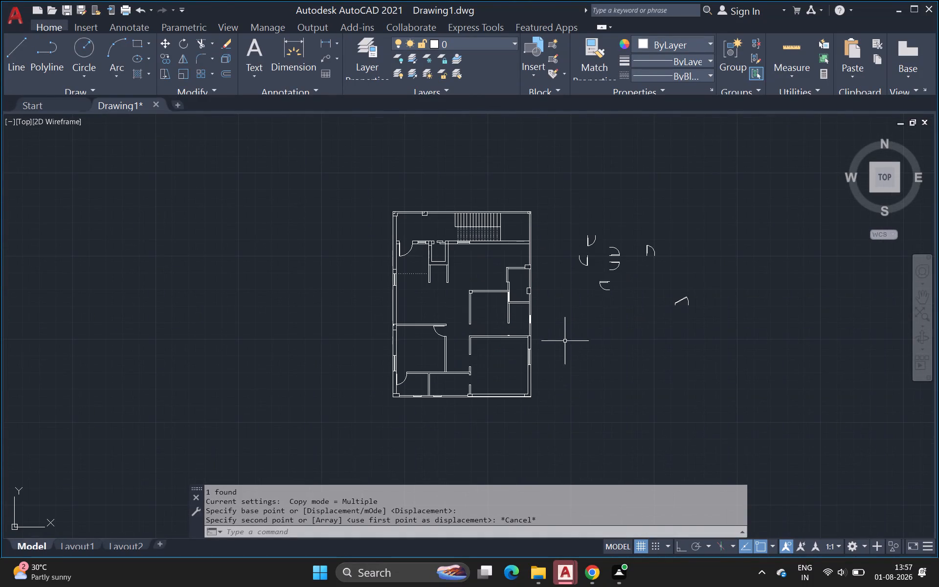
pyautogui.scroll(1, 484, 369)
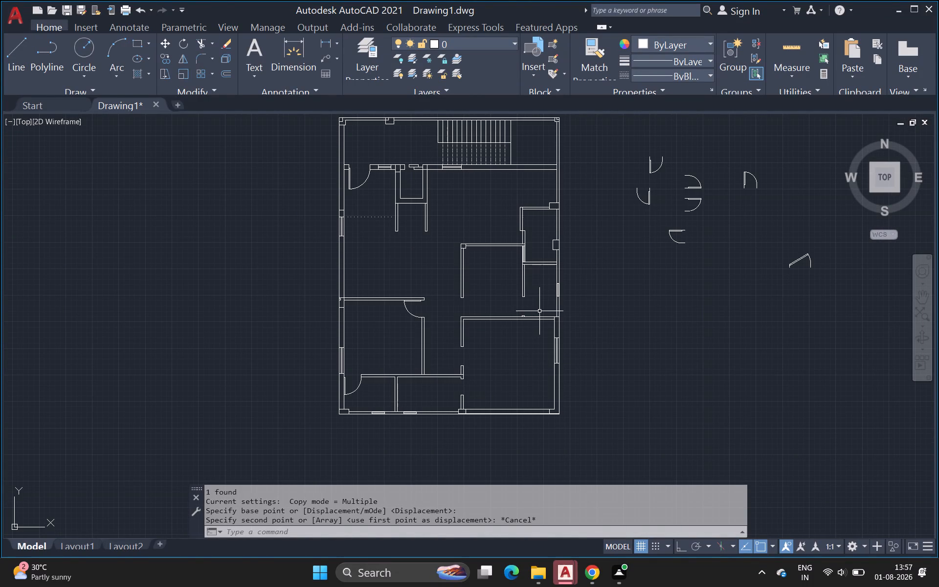
pyautogui.scroll(2, 664, 236)
pyautogui.moveTo(659, 200); pyautogui.dragTo(662, 207)
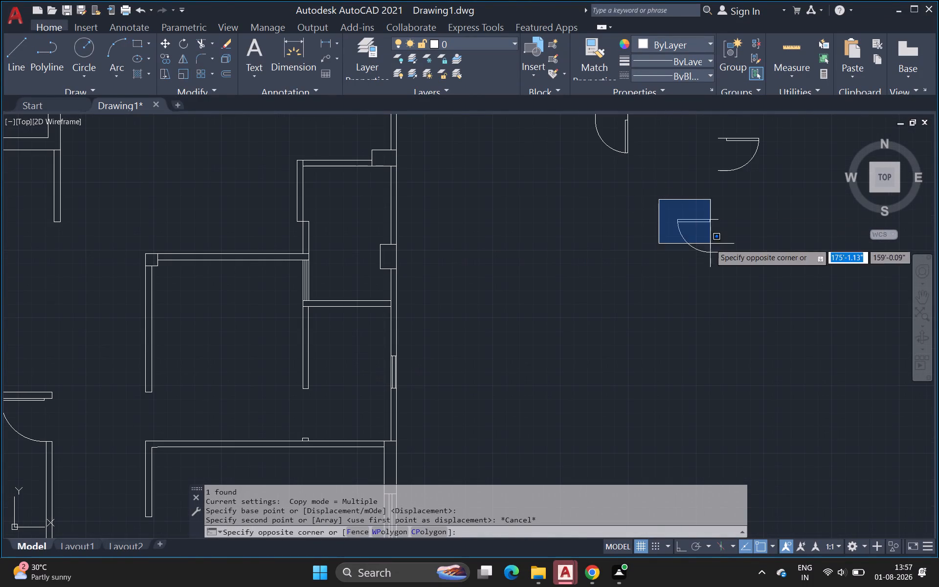
pyautogui.click(738, 280)
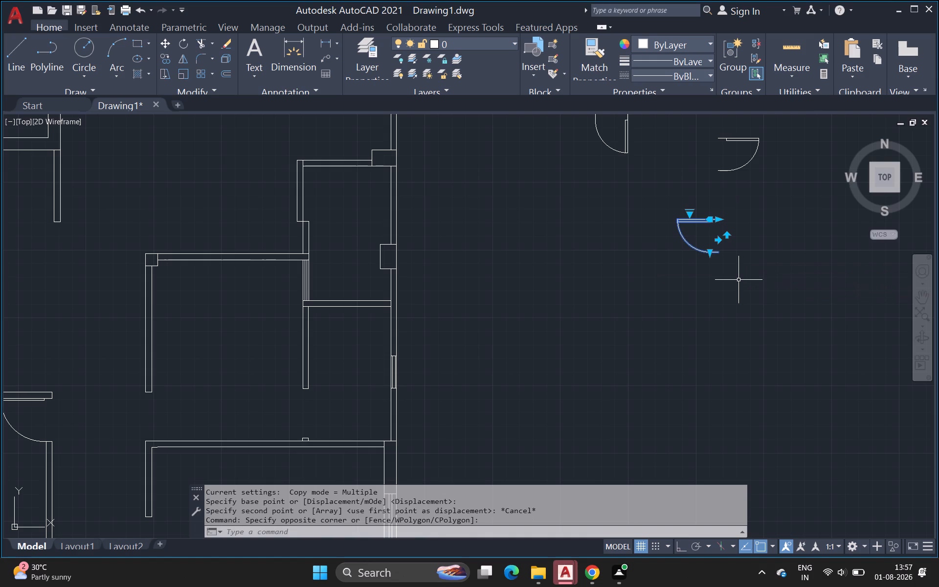
pyautogui.press('c')
pyautogui.press('o')
pyautogui.press('Return')
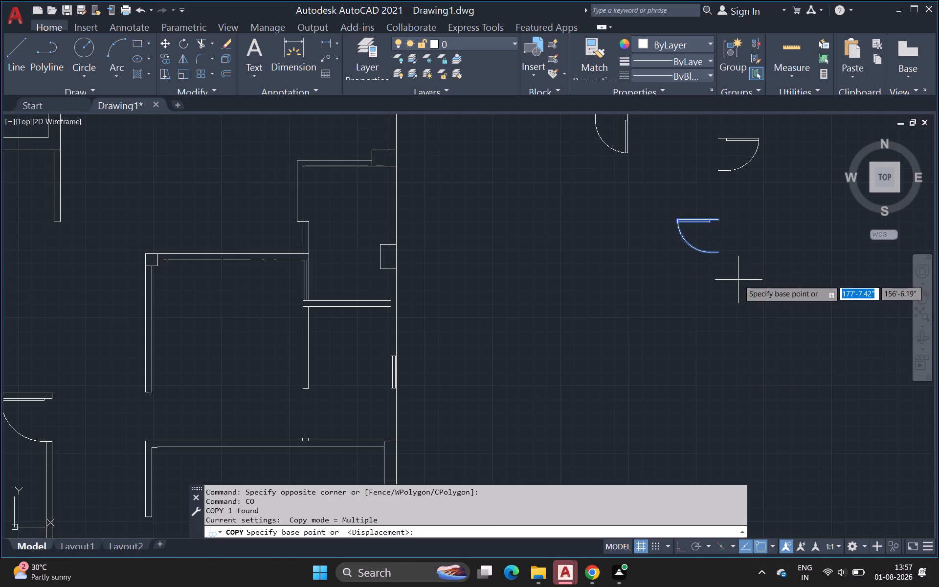
pyautogui.scroll(2, 726, 234)
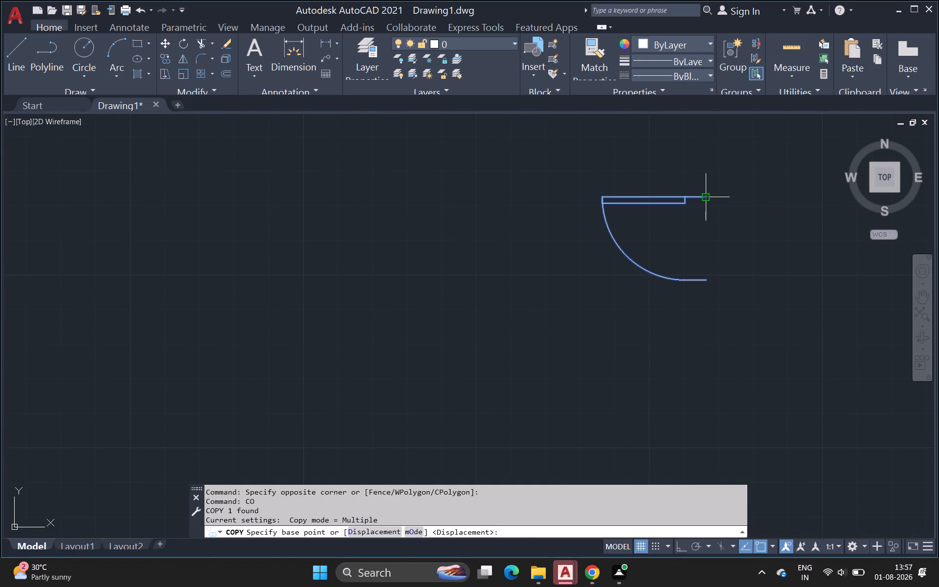
pyautogui.click(706, 195)
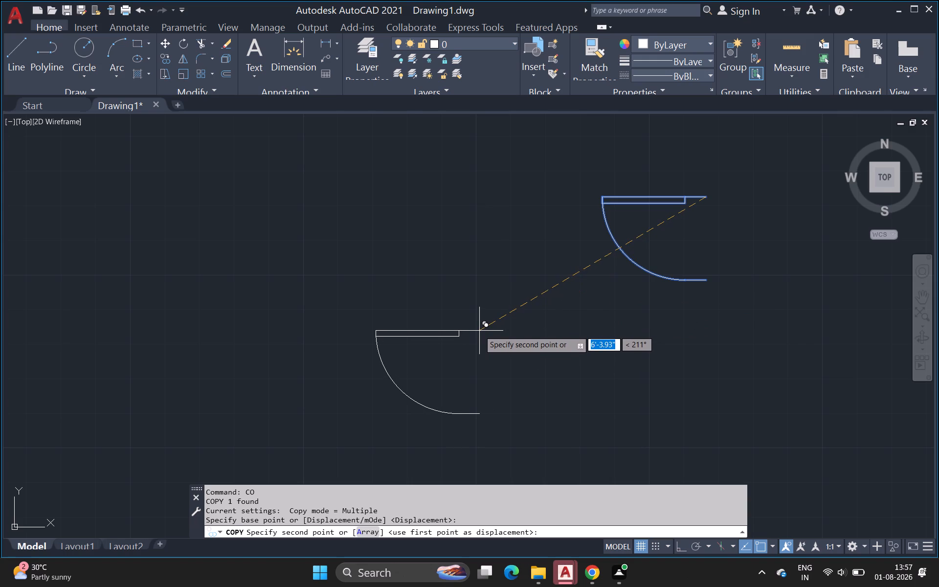
pyautogui.scroll(-4, 450, 343)
pyautogui.moveTo(454, 339); pyautogui.dragTo(538, 286, button='middle')
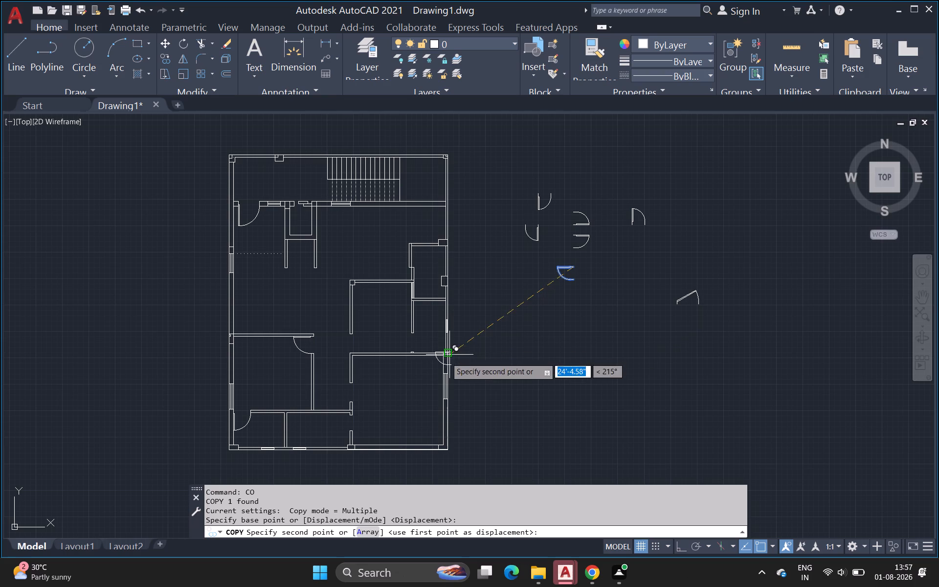
pyautogui.scroll(3, 367, 415)
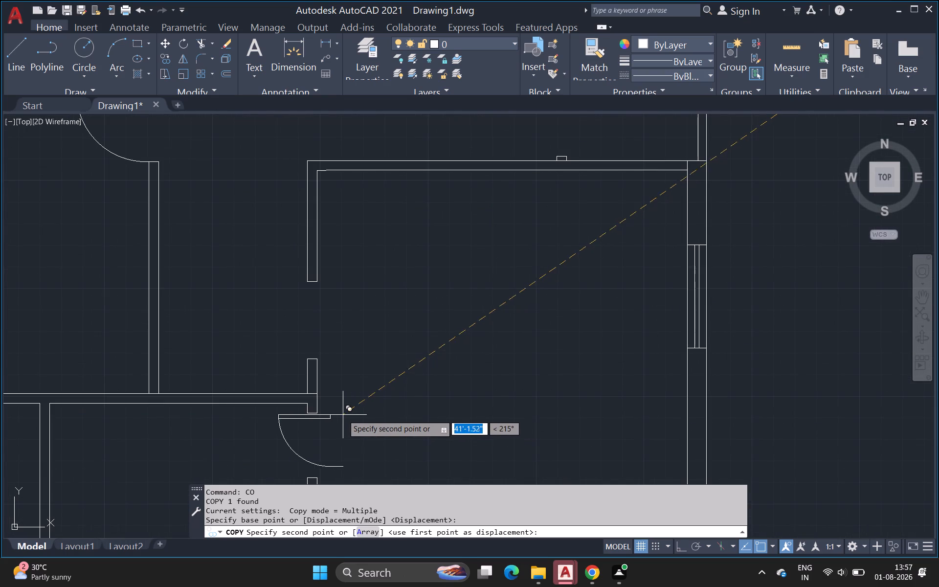
pyautogui.scroll(3, 325, 417)
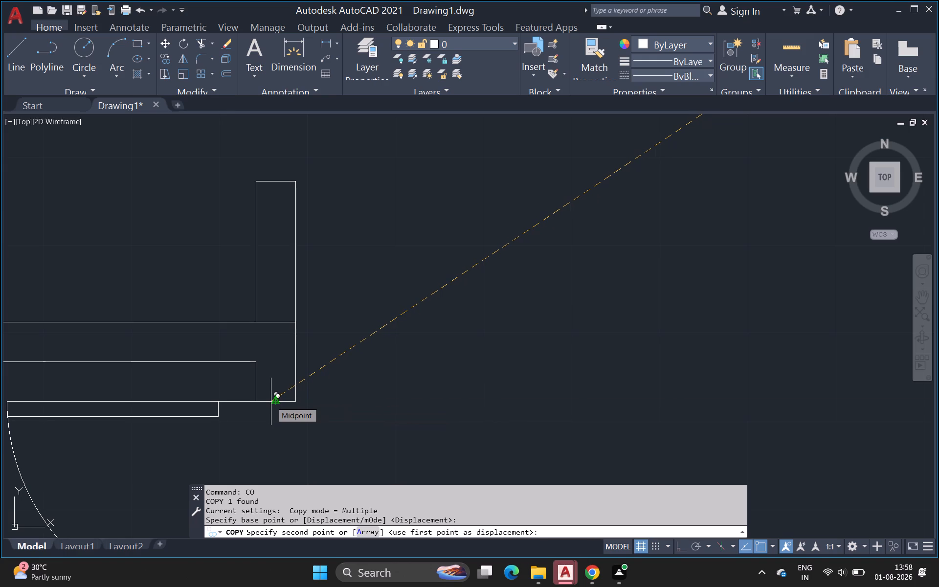
pyautogui.click(271, 402)
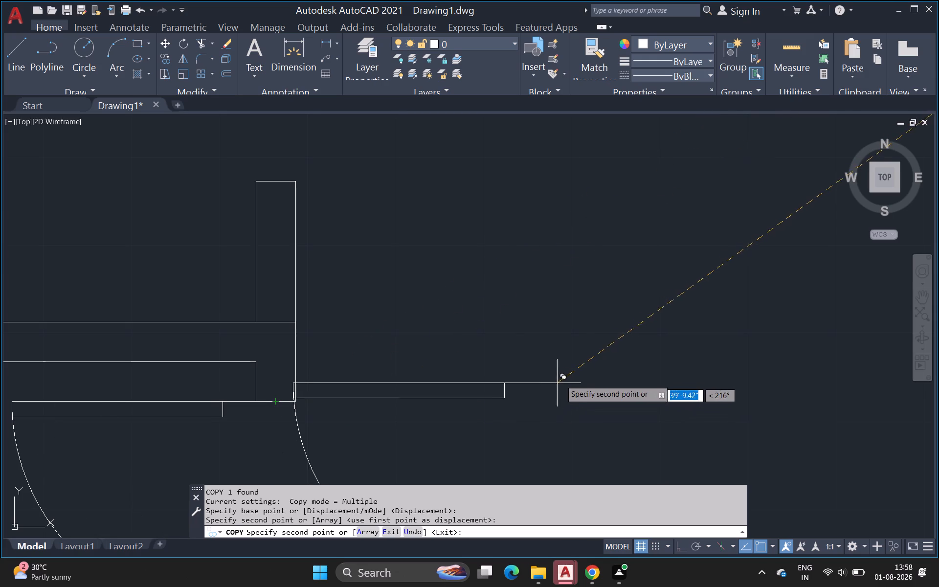
pyautogui.press('Escape')
# Stretch the south-middle room's door block southward so its swing end meets the wall end on the opening's south side.
pyautogui.scroll(-3, 559, 369)
pyautogui.moveTo(587, 295); pyautogui.dragTo(575, 313, button='middle')
pyautogui.scroll(1, 588, 290)
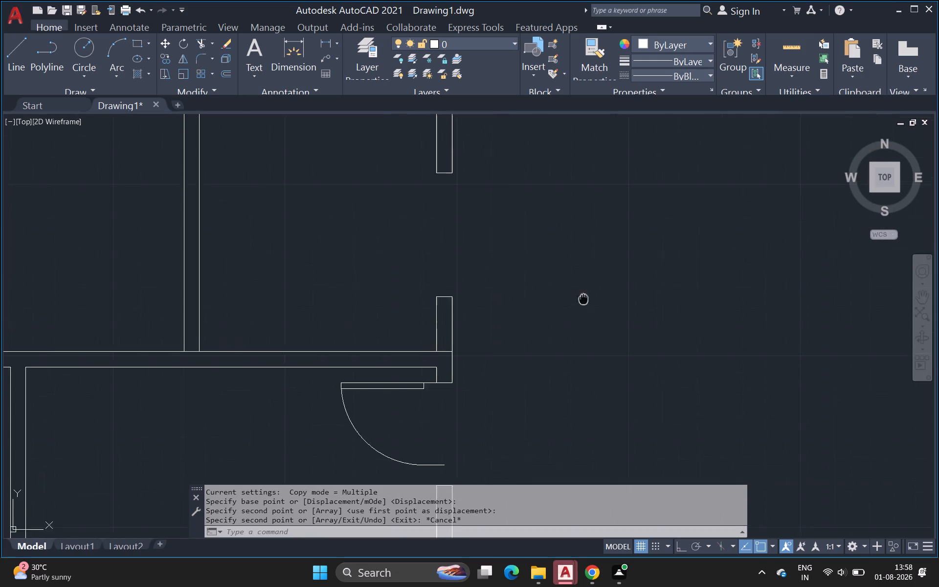
pyautogui.moveTo(575, 313); pyautogui.dragTo(579, 307, button='middle')
pyautogui.scroll(-1, 573, 315)
pyautogui.click(437, 402)
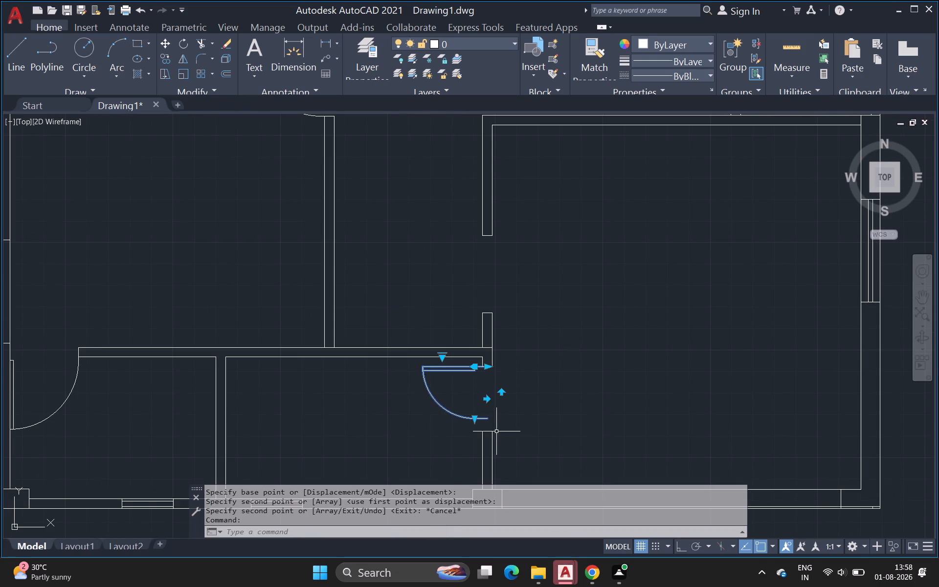
pyautogui.moveTo(473, 419); pyautogui.dragTo(475, 428)
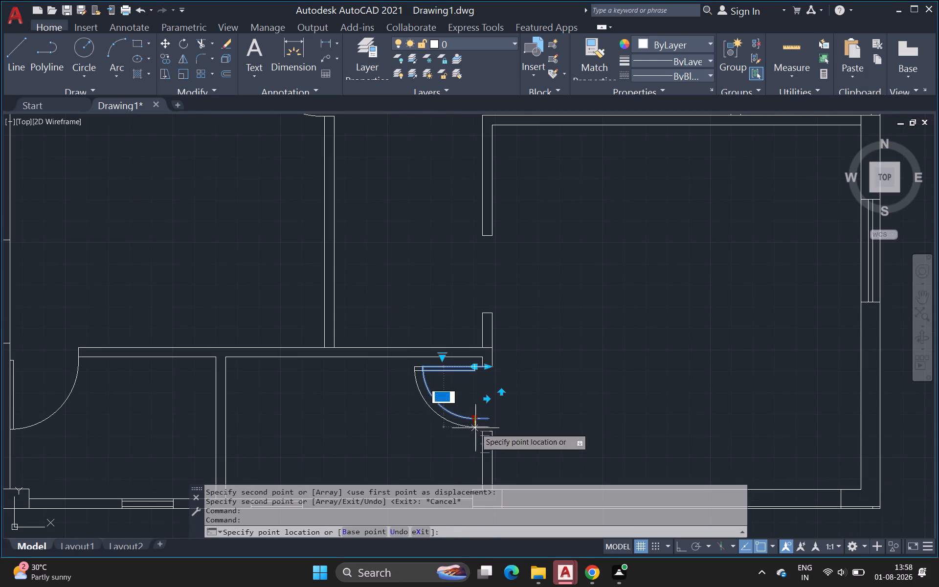
pyautogui.moveTo(475, 428); pyautogui.dragTo(483, 433)
pyautogui.click(483, 434)
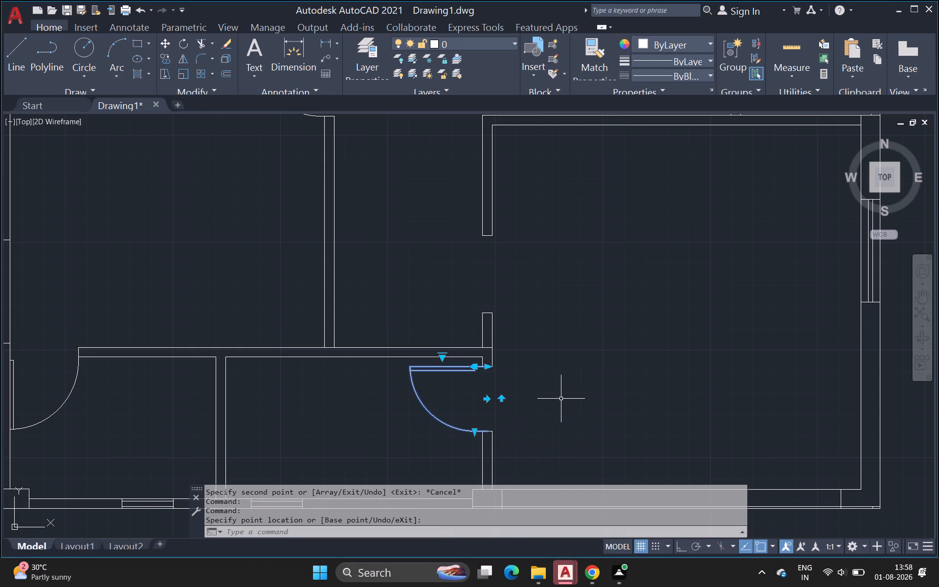
pyautogui.press('Escape')
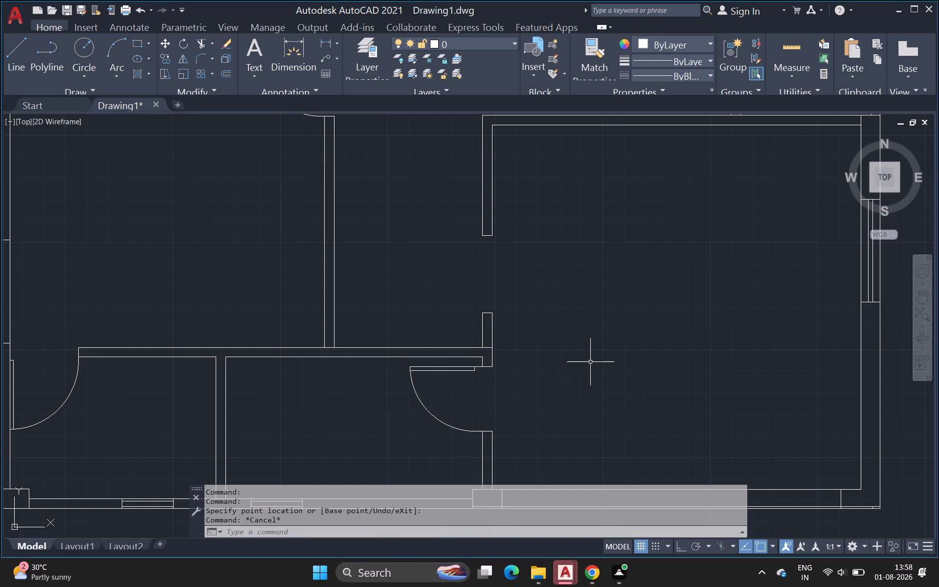
# Copy the east-swinging spare door block with its leaf on the north into the southeast room's west opening, at the north wall end's inner corner.
pyautogui.scroll(-3, 590, 367)
pyautogui.moveTo(590, 373); pyautogui.dragTo(507, 384, button='middle')
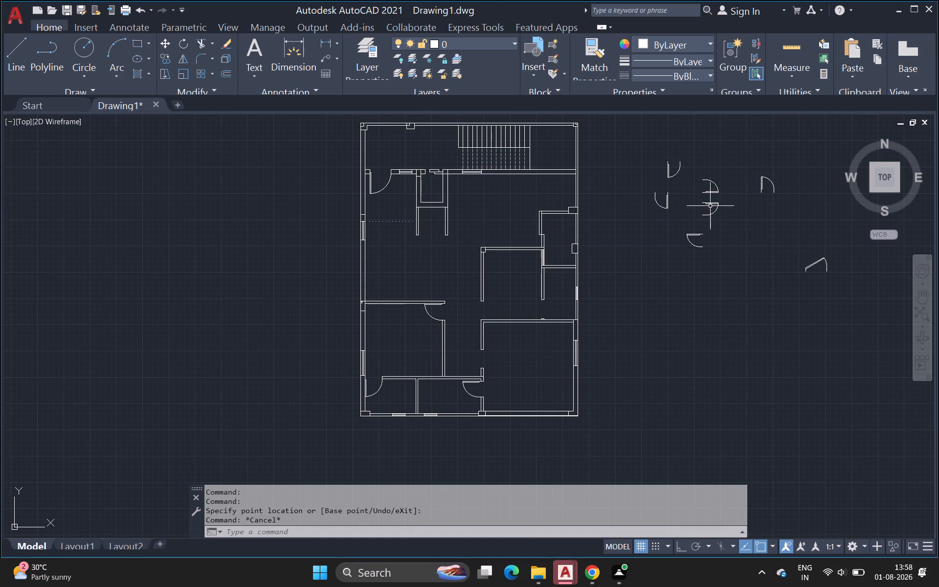
pyautogui.scroll(2, 706, 205)
pyautogui.moveTo(697, 189); pyautogui.dragTo(701, 191)
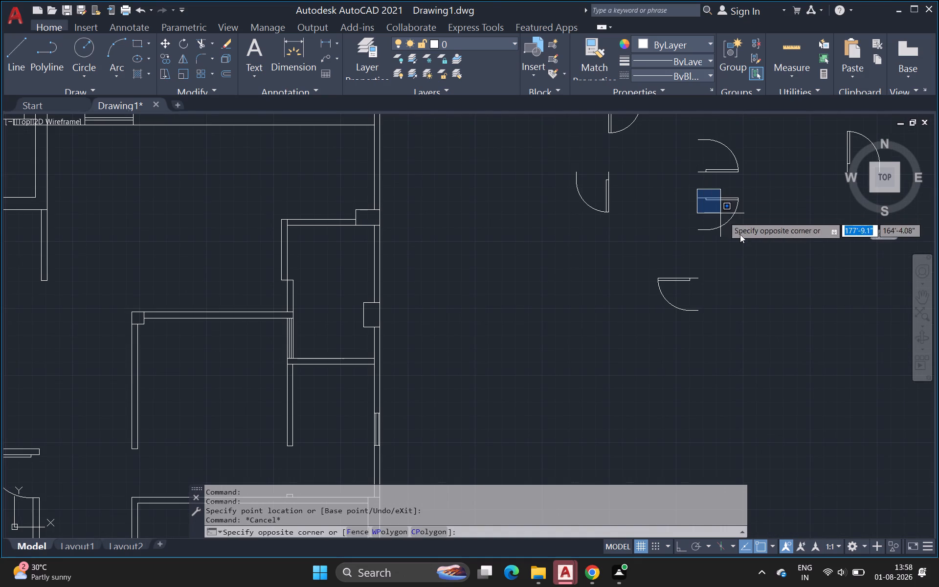
pyautogui.click(754, 251)
pyautogui.press('c')
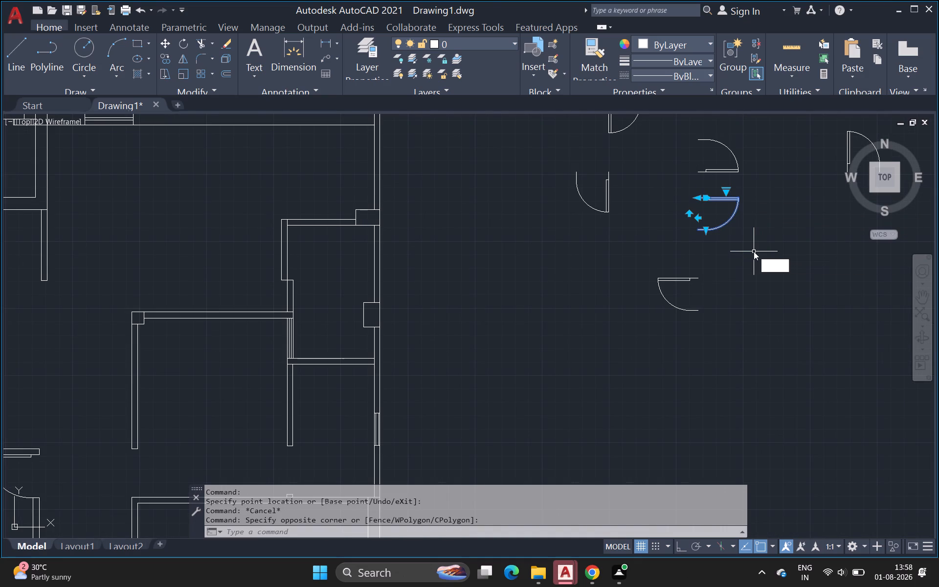
pyautogui.press('o')
pyautogui.press('Return')
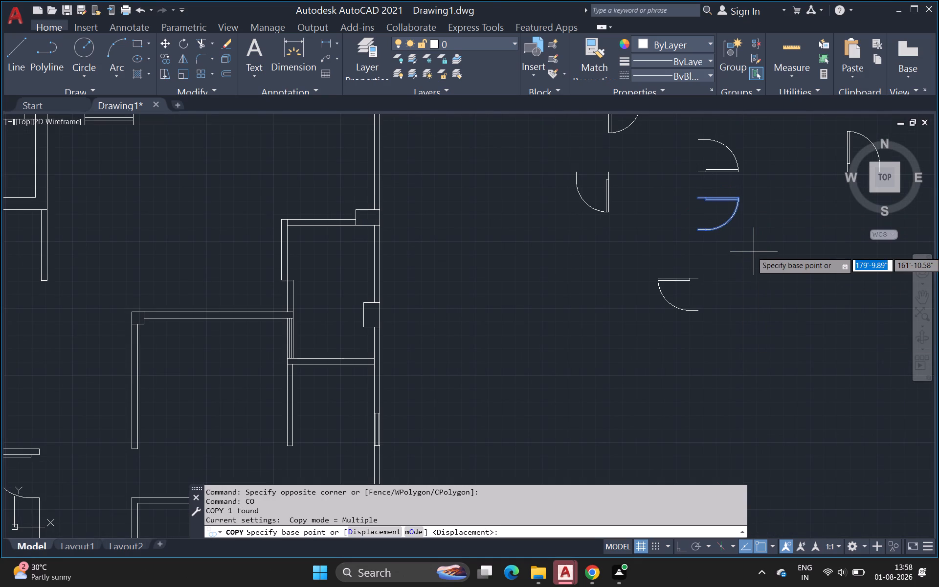
pyautogui.scroll(2, 738, 220)
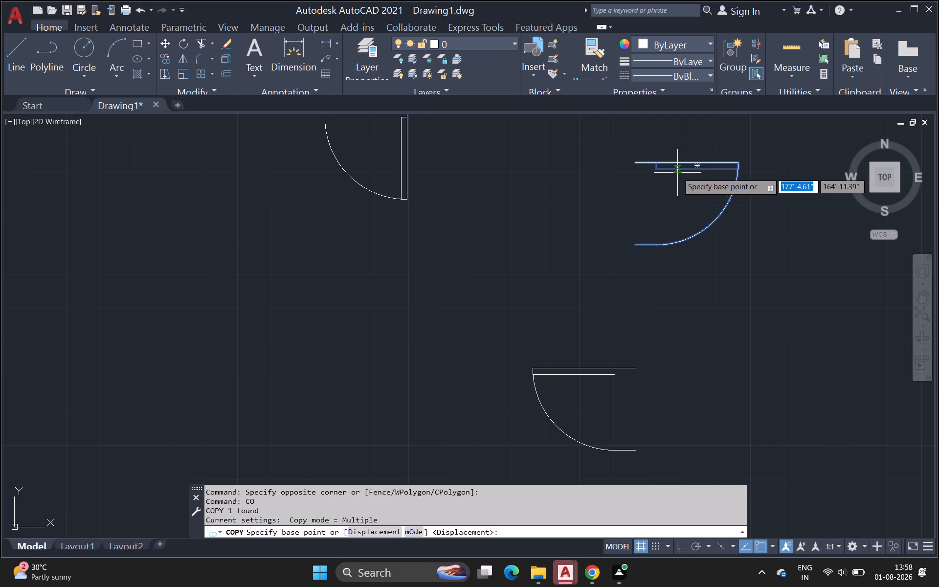
pyautogui.click(638, 160)
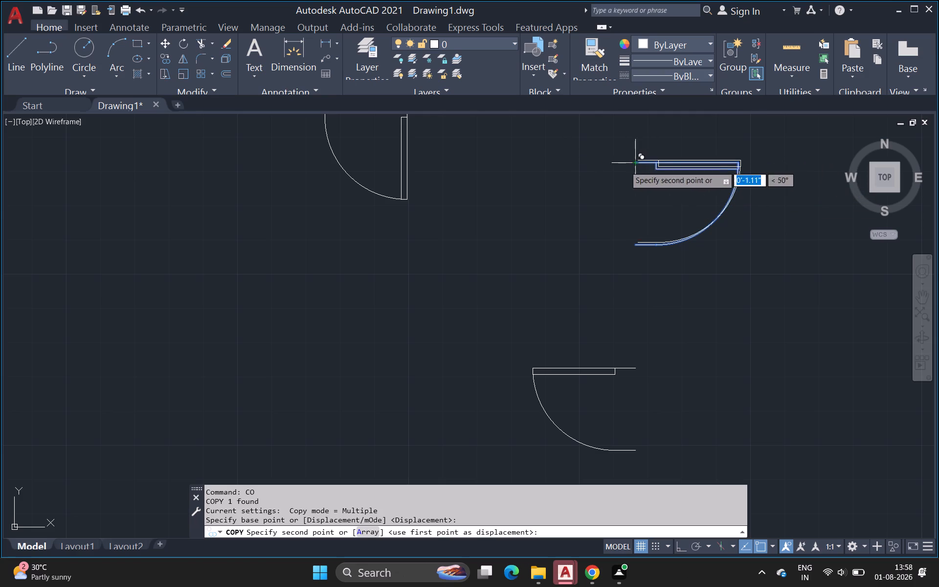
pyautogui.scroll(-3, 434, 296)
pyautogui.moveTo(435, 297); pyautogui.dragTo(668, 164, button='middle')
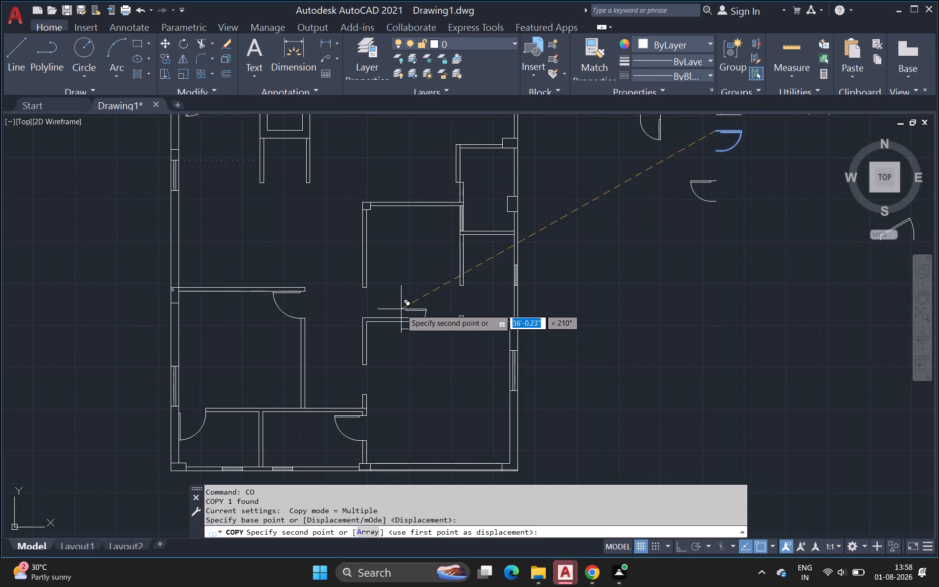
pyautogui.scroll(2, 367, 372)
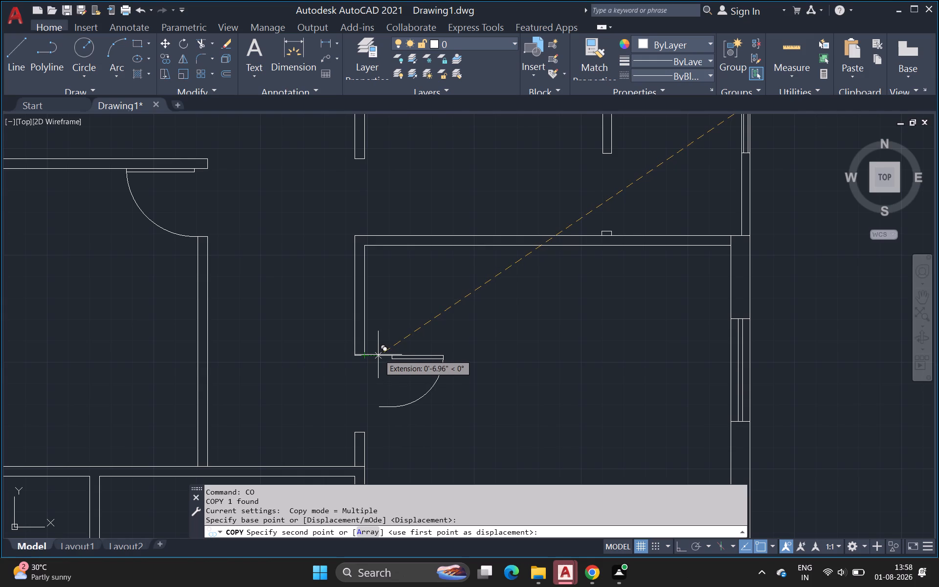
pyautogui.scroll(2, 375, 355)
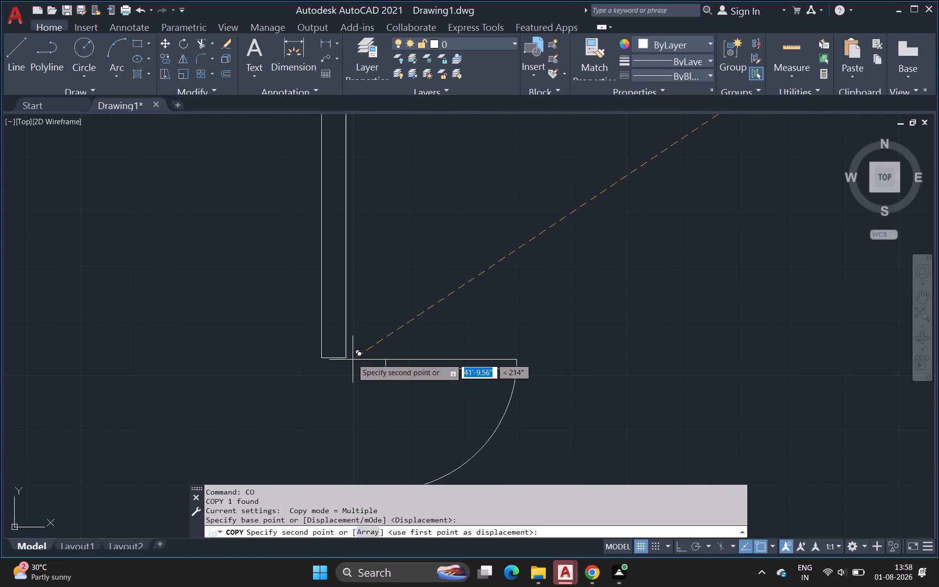
pyautogui.click(350, 356)
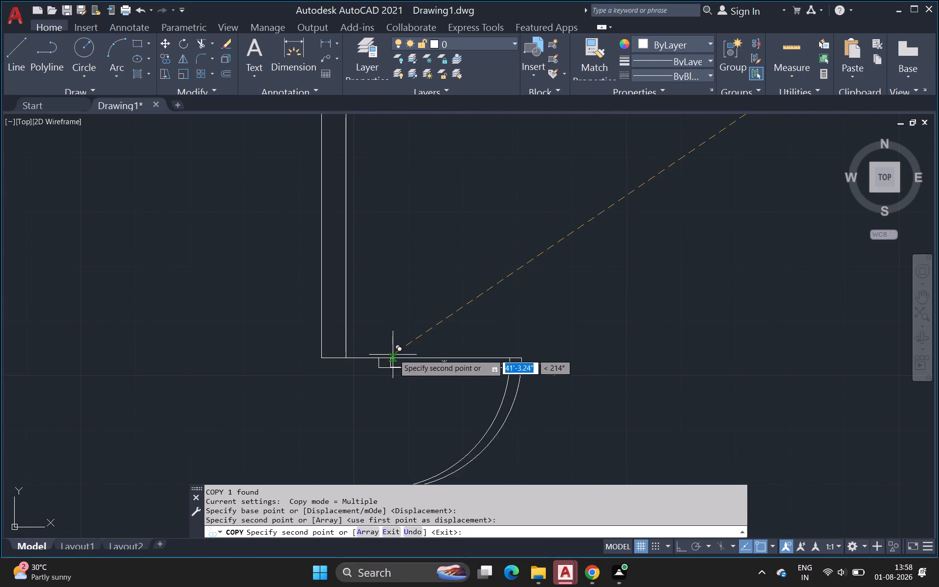
pyautogui.scroll(-4, 463, 331)
pyautogui.moveTo(471, 326); pyautogui.dragTo(495, 318, button='middle')
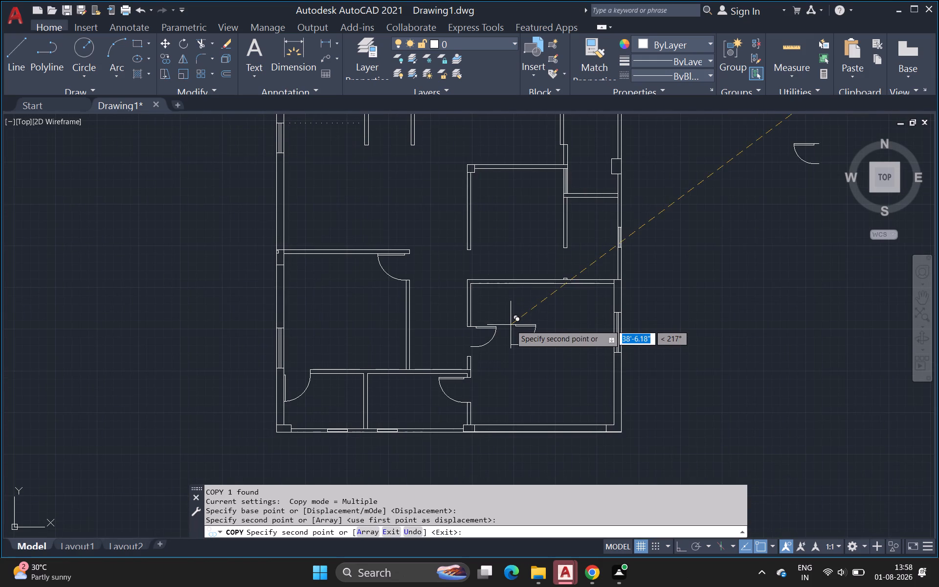
pyautogui.press('Escape')
# Shift the southeast room's door block slightly northeast, away from the wall end and into the room.
pyautogui.click(486, 344)
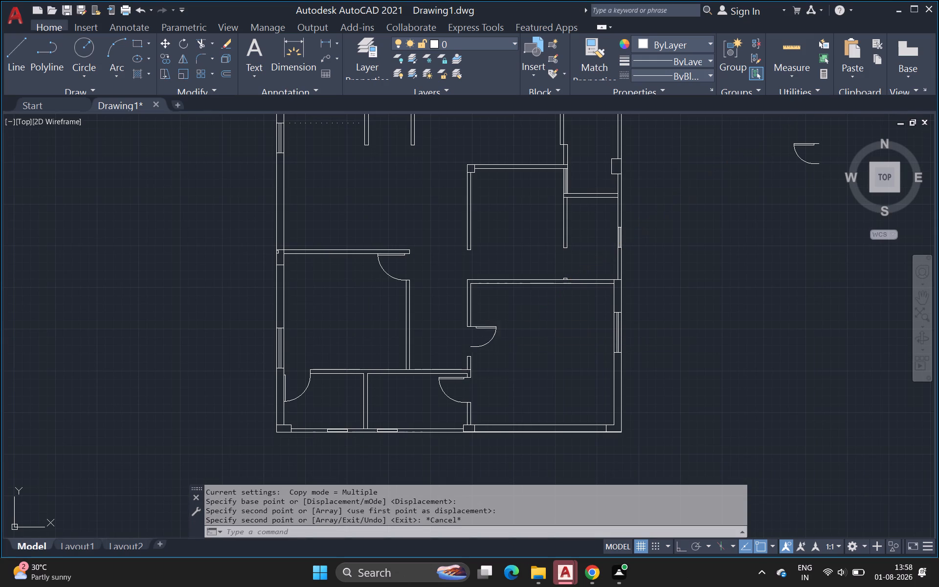
pyautogui.moveTo(479, 346); pyautogui.dragTo(479, 348)
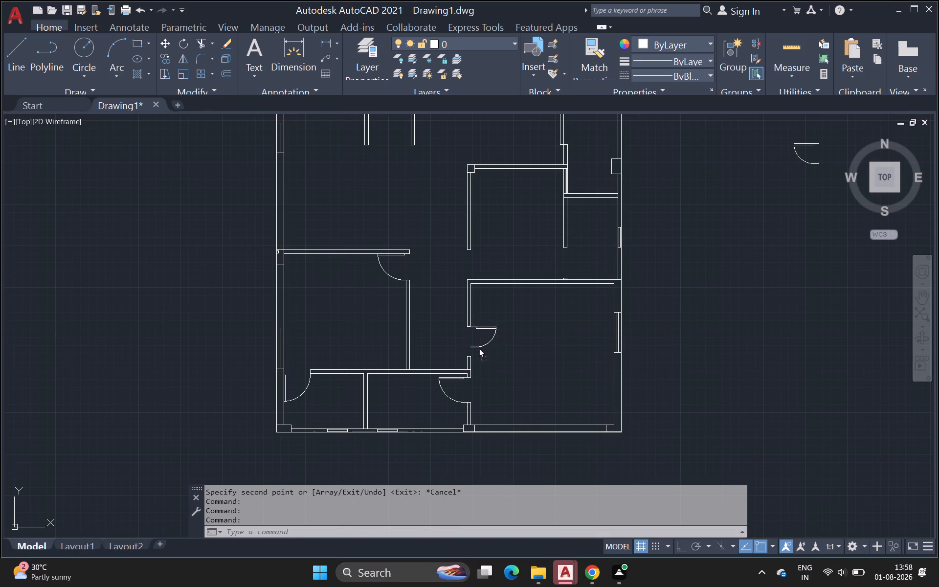
pyautogui.moveTo(479, 348); pyautogui.dragTo(483, 339)
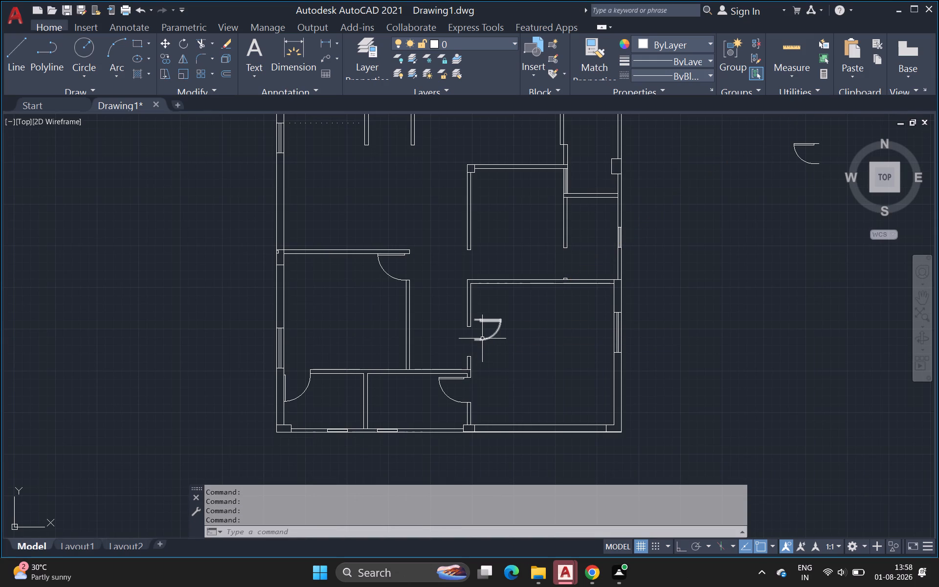
pyautogui.press('Escape')
# Copy the southeast room's door block from its hinge-side end to the midpoint of the north wall end in the west opening.
pyautogui.click(492, 321)
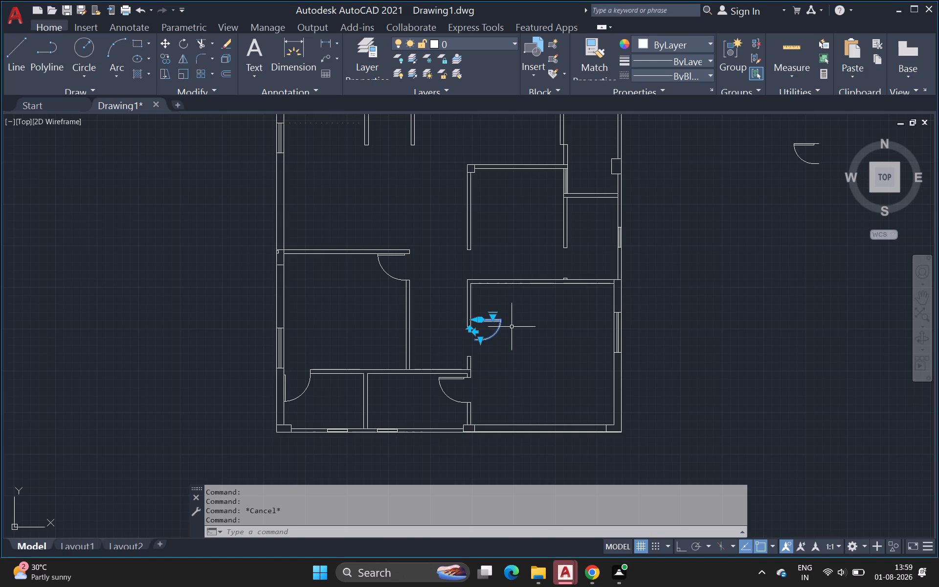
pyautogui.write('co')
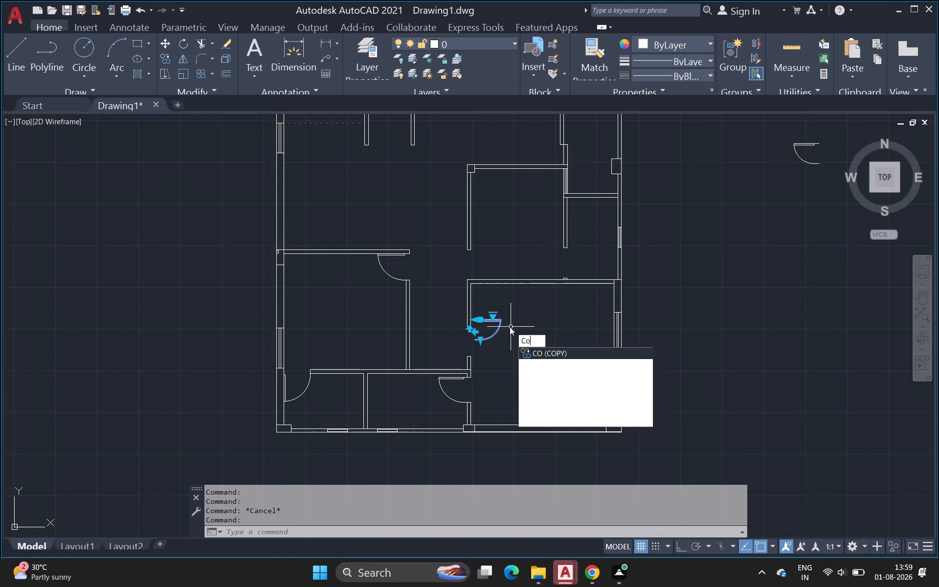
pyautogui.press('Return')
pyautogui.scroll(3, 490, 324)
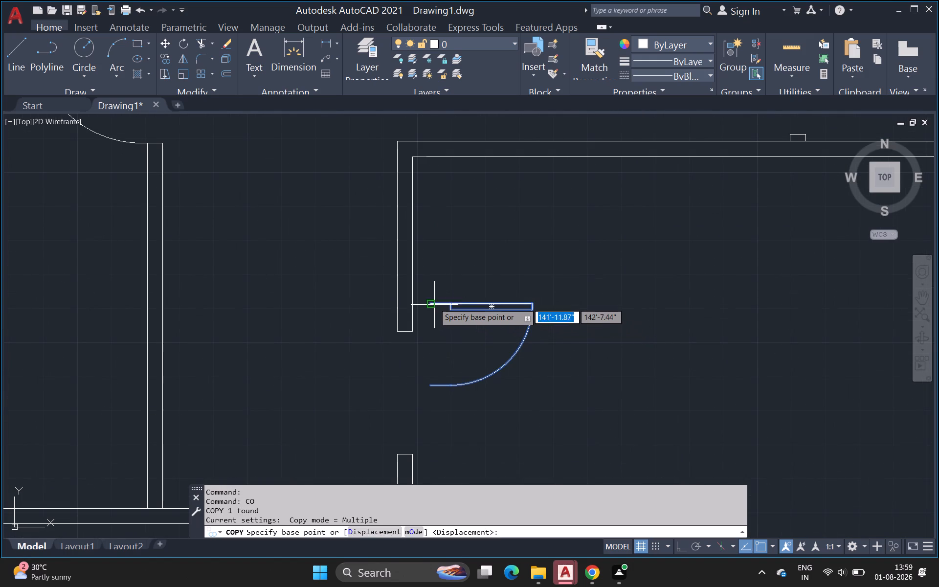
pyautogui.click(433, 303)
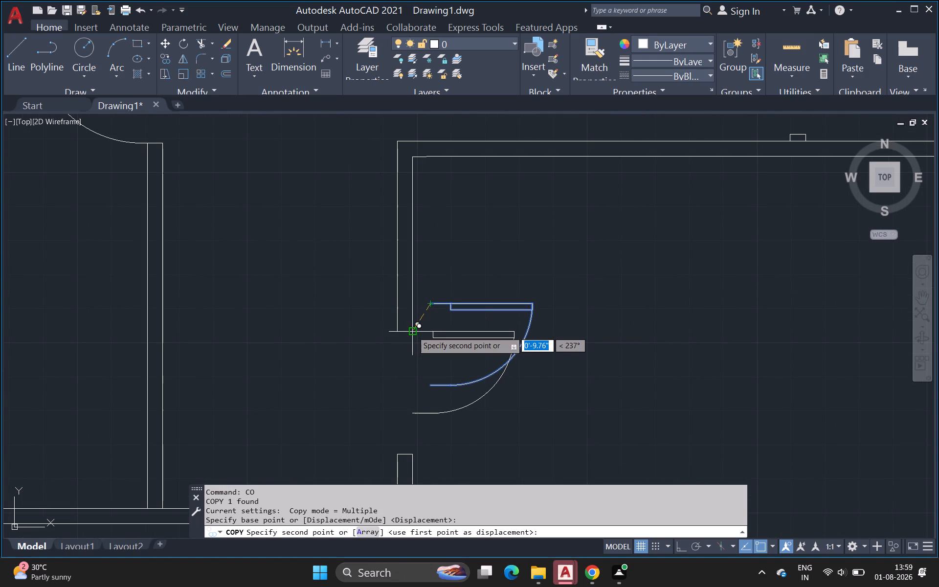
pyautogui.scroll(2, 407, 339)
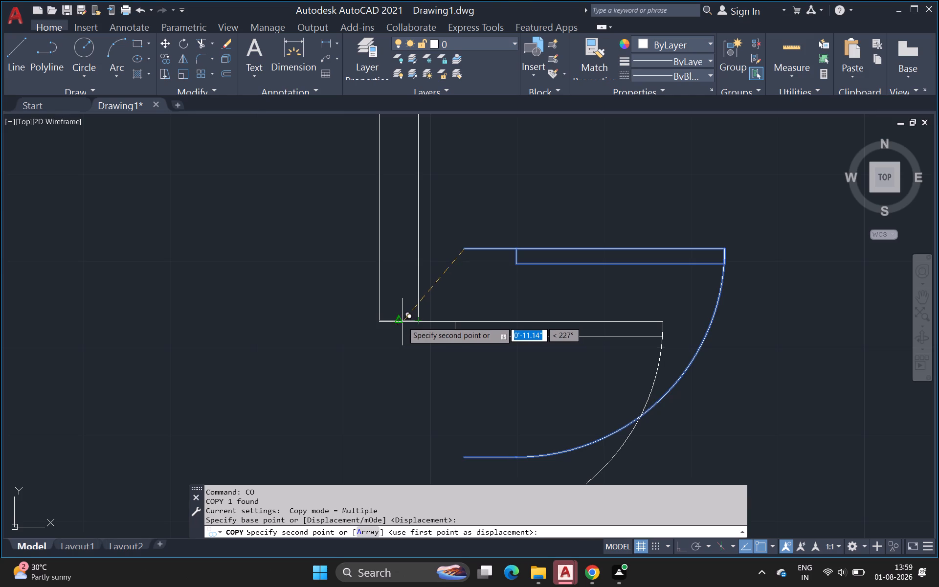
pyautogui.click(402, 321)
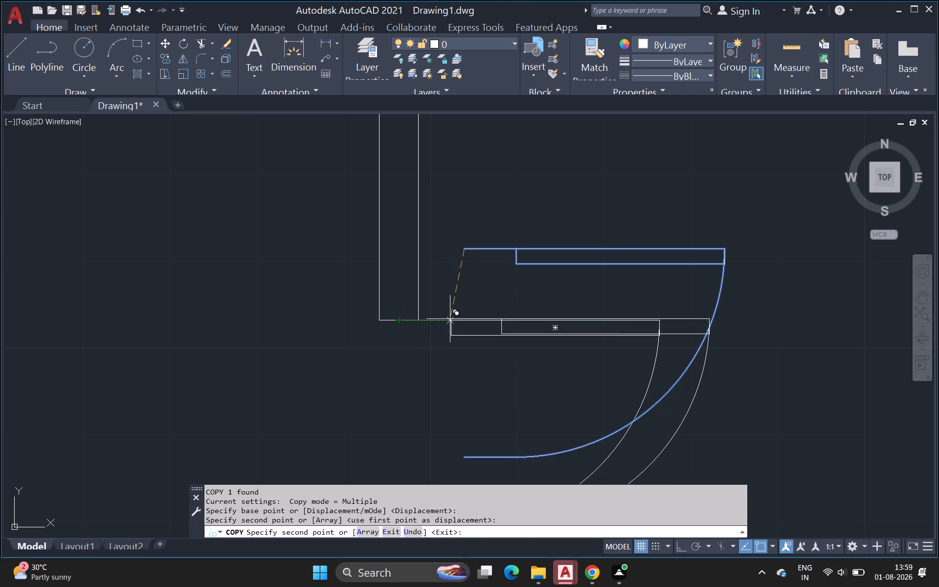
pyautogui.press('Escape')
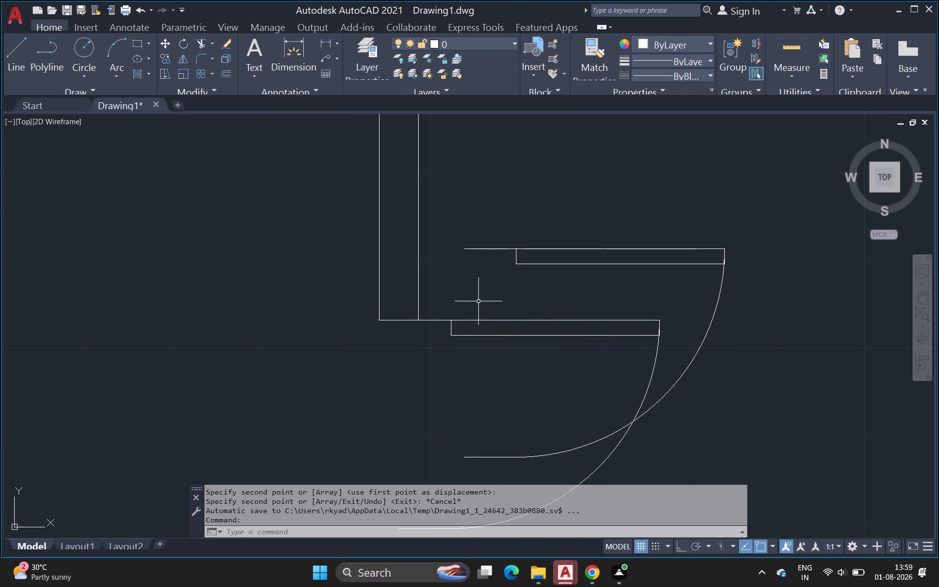
# Delete the southeast room's original door block standing away from the wall end, northeast of the new copy.
pyautogui.click(538, 249)
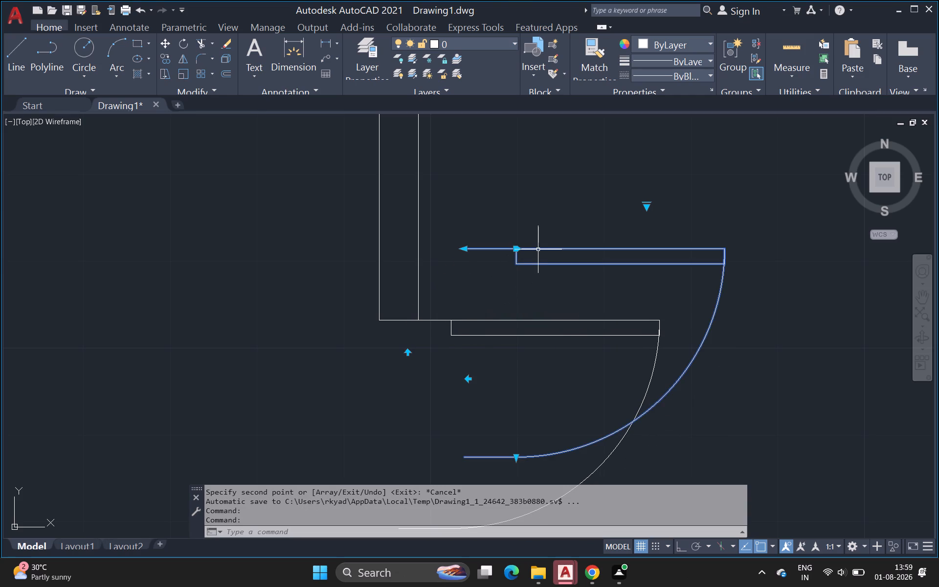
pyautogui.press('Delete')
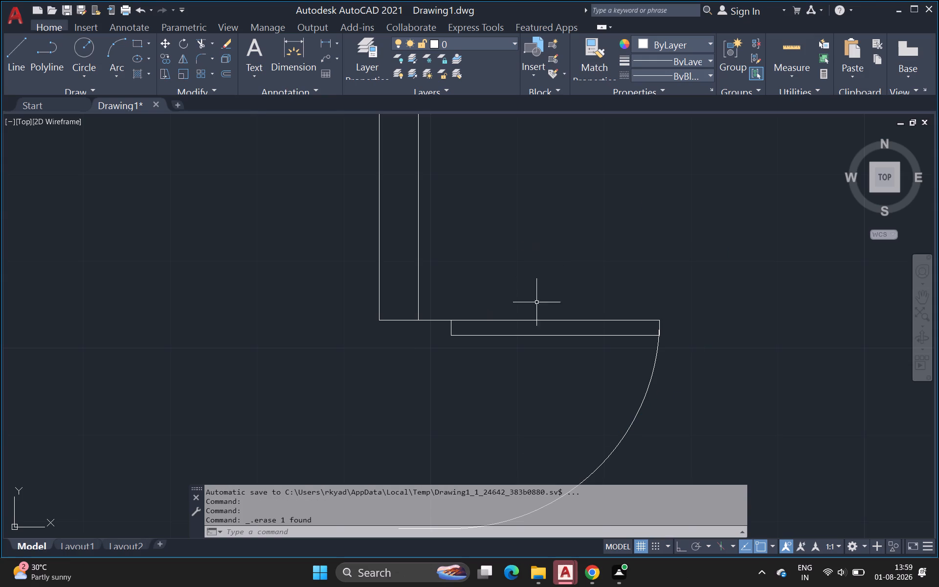
# Stretch the southeast room's door block southward to its 3' size, meeting the wall end on the opening's south side.
pyautogui.click(592, 337)
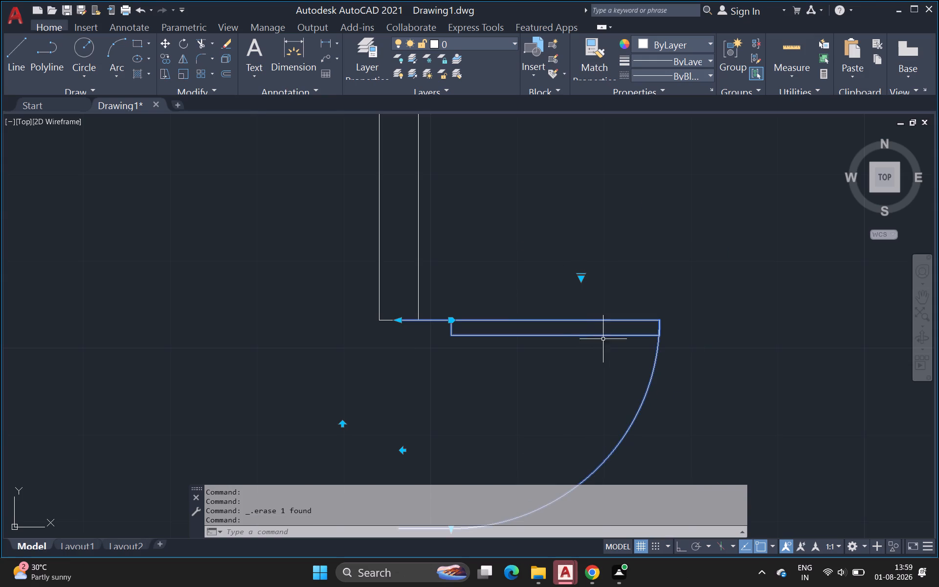
pyautogui.scroll(-3, 587, 386)
pyautogui.moveTo(586, 376); pyautogui.dragTo(590, 291, button='middle')
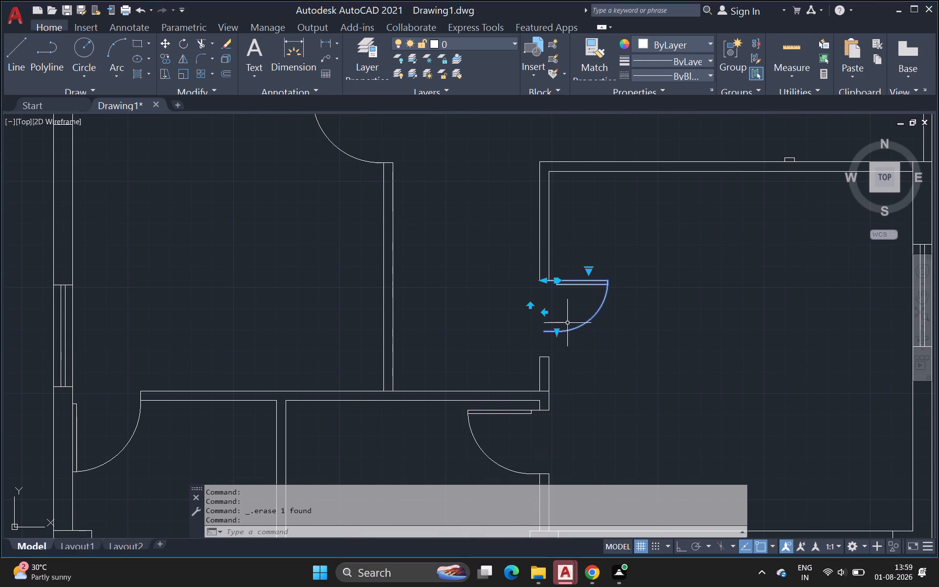
pyautogui.click(555, 332)
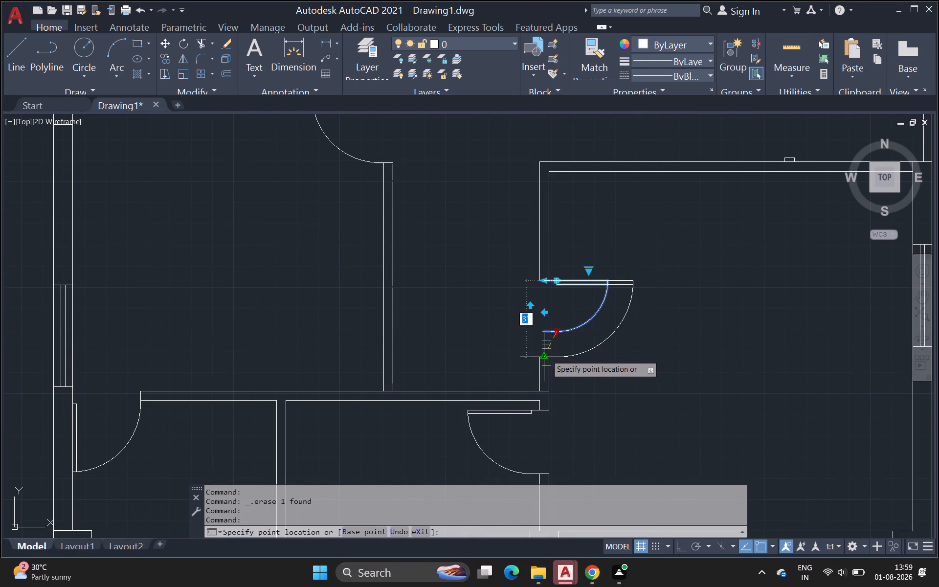
pyautogui.click(546, 355)
pyautogui.click(705, 330)
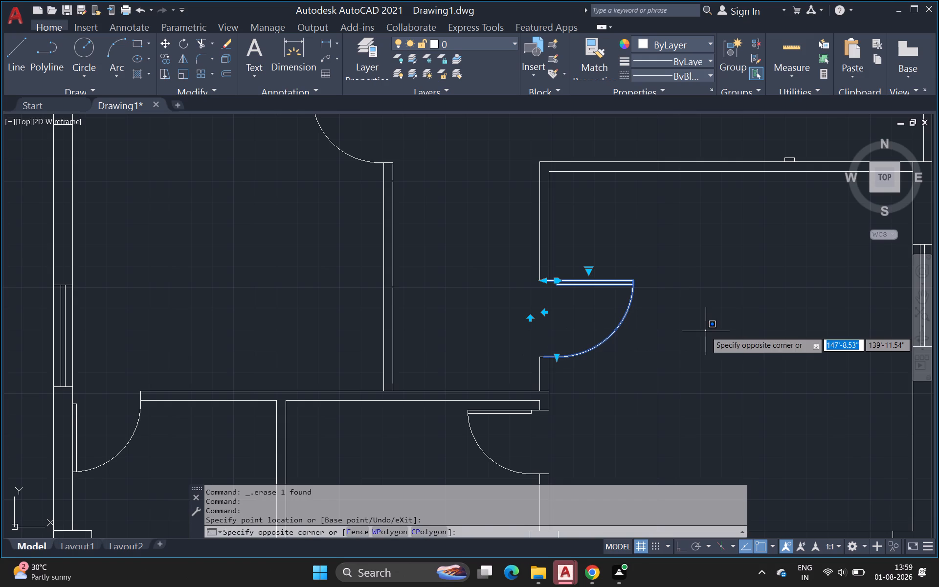
pyautogui.press('Escape')
pyautogui.press('`')
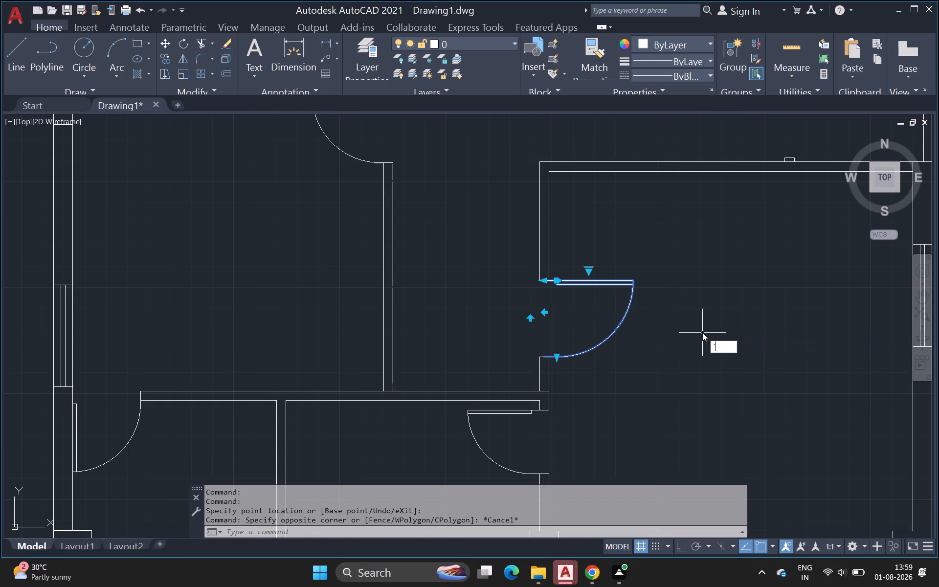
pyautogui.press('Escape')
# Copy the east-swinging spare door block with its leaf on the south to the northeast corner of the wall stub north of the southeast room.
pyautogui.scroll(-3, 701, 324)
pyautogui.moveTo(695, 330); pyautogui.dragTo(645, 367, button='middle')
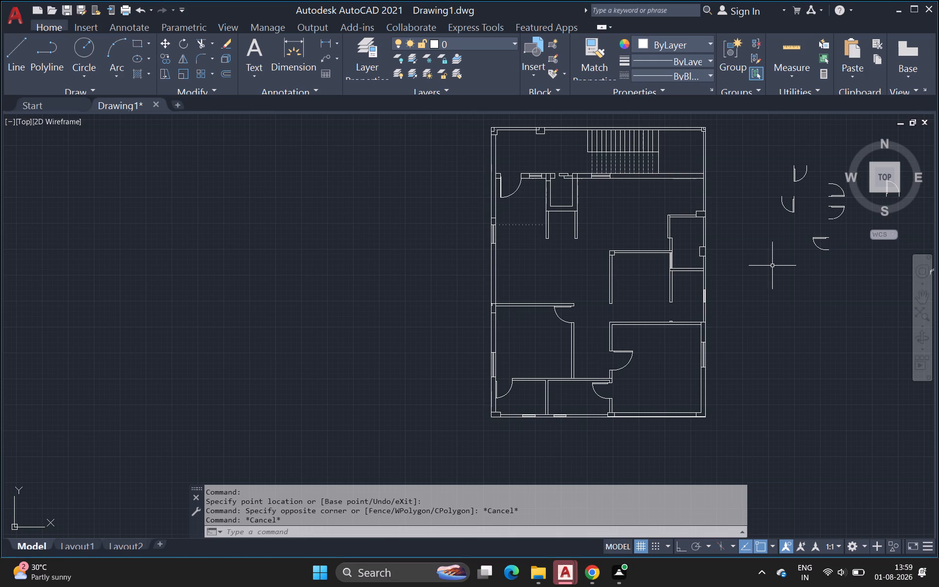
pyautogui.moveTo(836, 234); pyautogui.dragTo(683, 338, button='middle')
pyautogui.scroll(-1, 683, 338)
pyautogui.scroll(4, 692, 309)
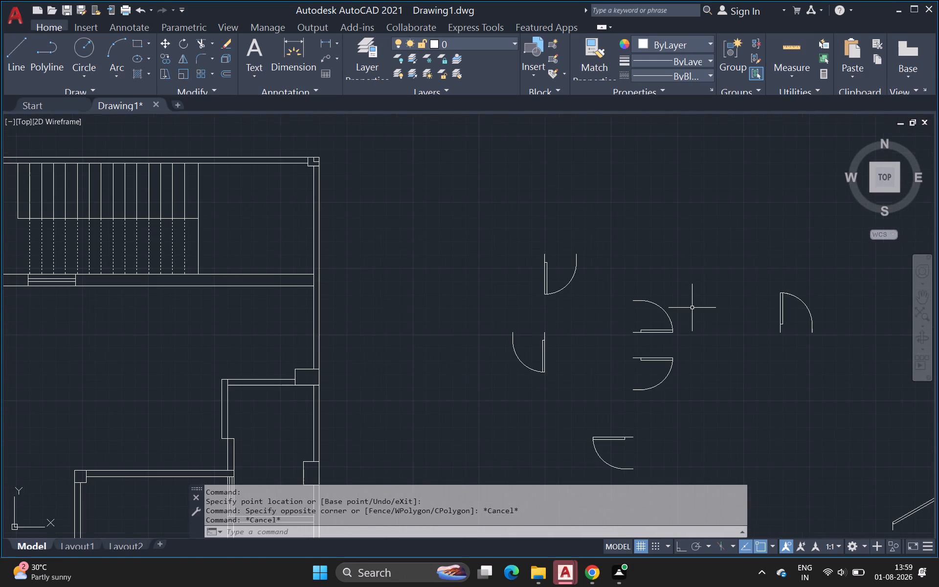
pyautogui.click(620, 290)
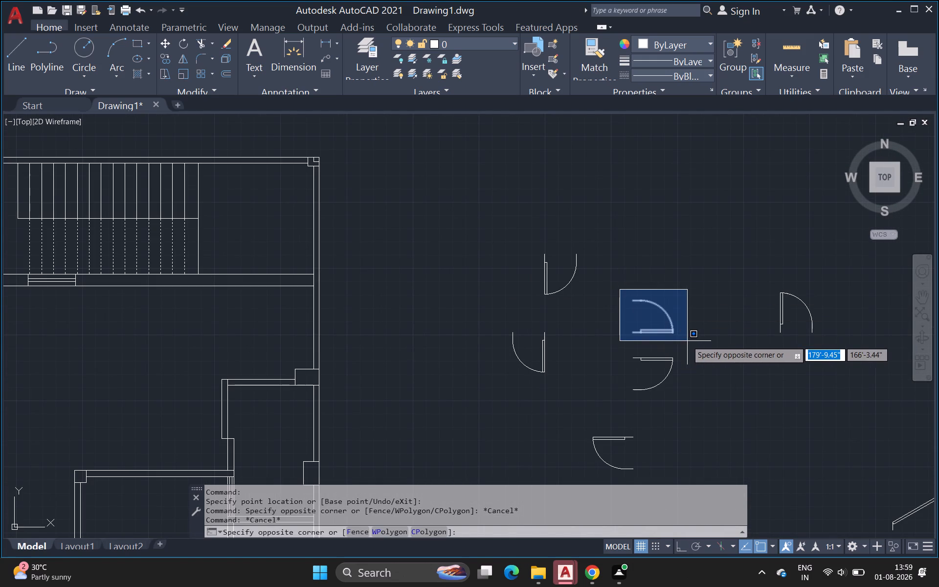
pyautogui.click(687, 344)
pyautogui.write('co')
pyautogui.press('Return')
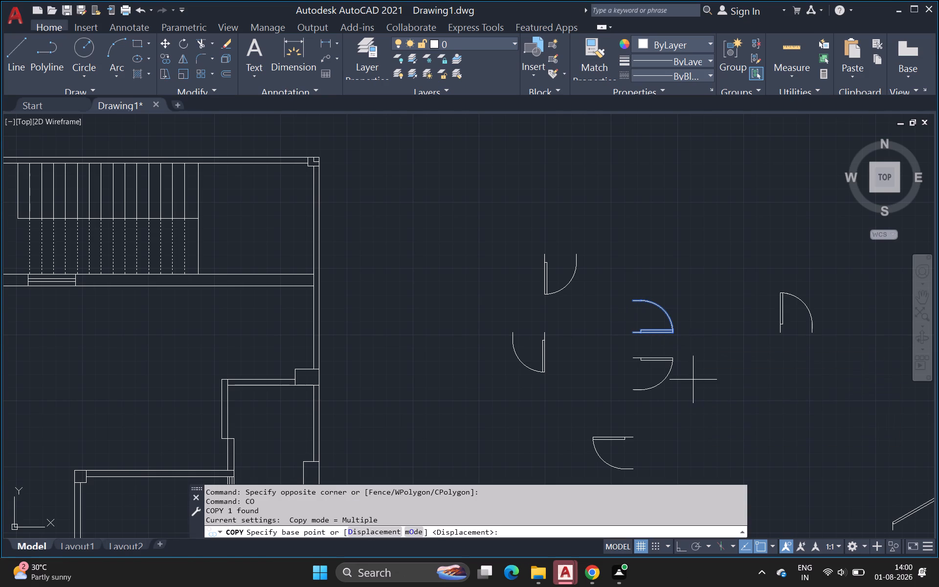
pyautogui.scroll(2, 593, 297)
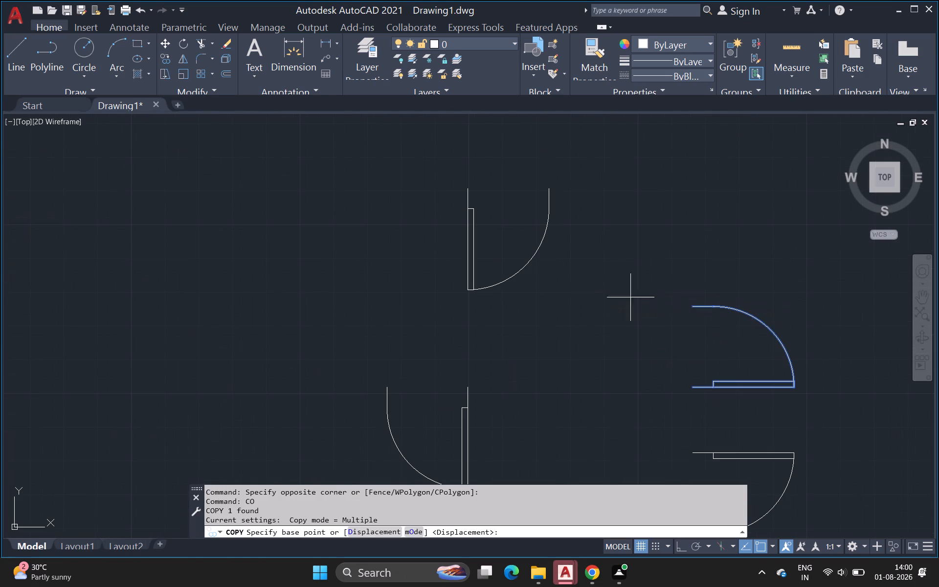
pyautogui.scroll(1, 703, 366)
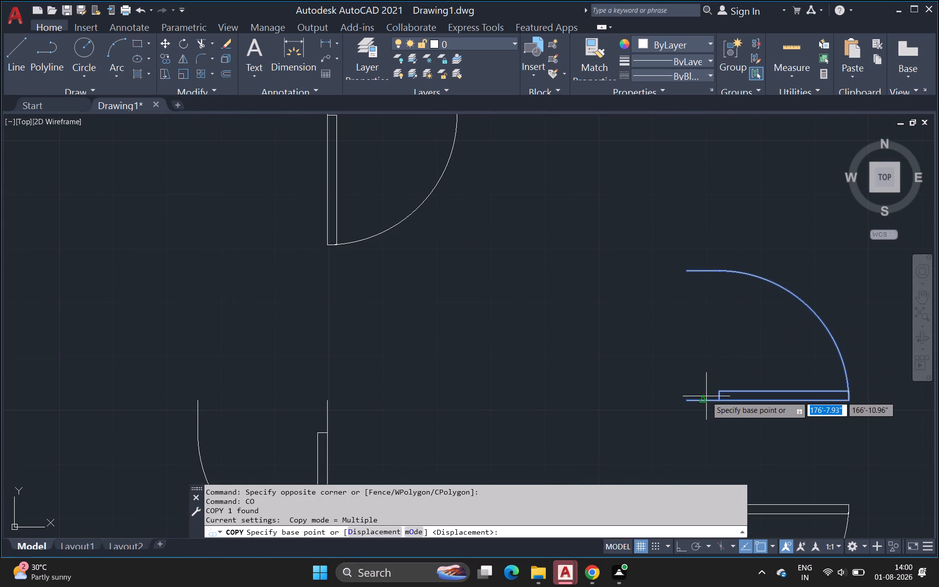
pyautogui.click(706, 401)
pyautogui.scroll(-2, 593, 370)
pyautogui.moveTo(592, 335); pyautogui.dragTo(706, 27, button='middle')
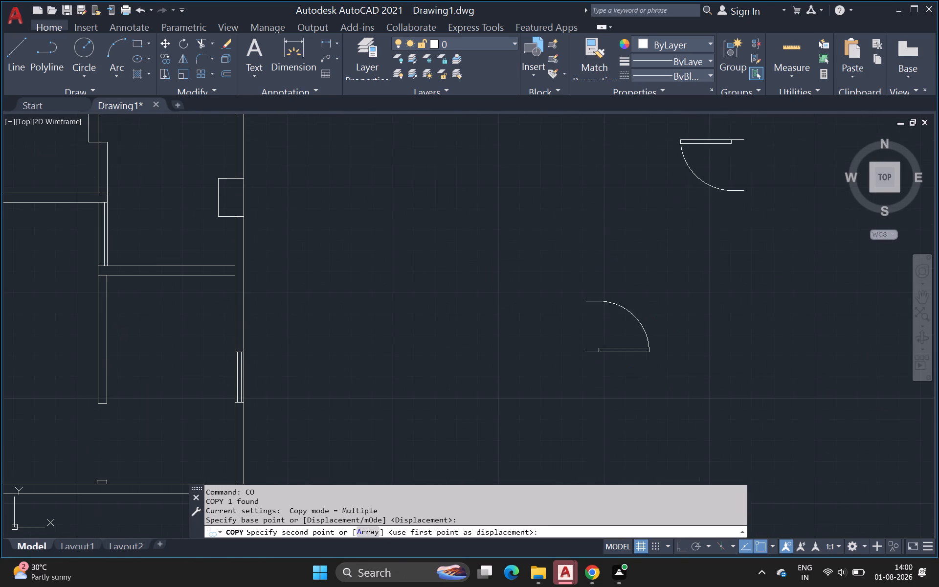
pyautogui.scroll(1, 299, 271)
pyautogui.moveTo(445, 203); pyautogui.dragTo(768, 55, button='middle')
pyautogui.scroll(-1, 767, 55)
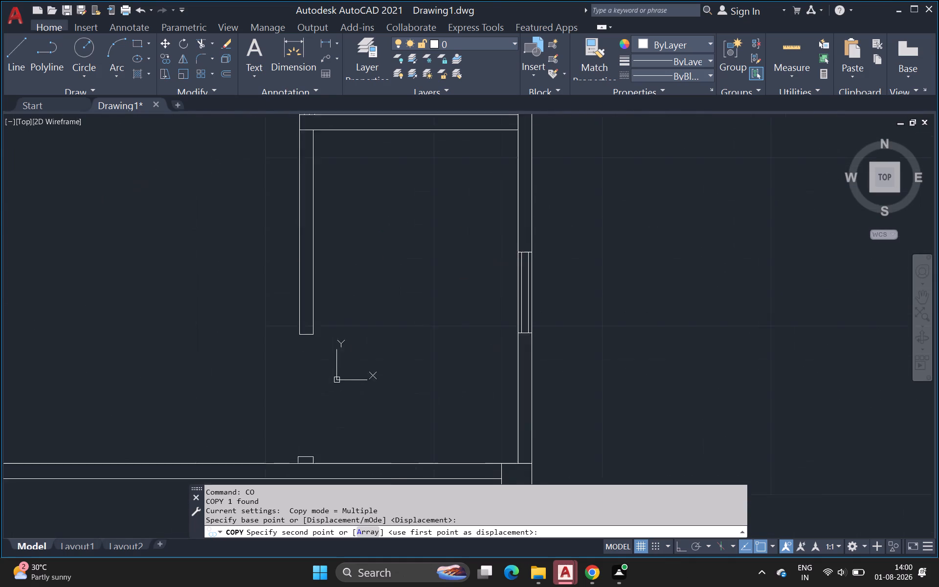
pyautogui.moveTo(768, 55); pyautogui.dragTo(772, 66, button='middle')
pyautogui.moveTo(412, 247); pyautogui.dragTo(742, 132, button='middle')
pyautogui.scroll(-1, 412, 247)
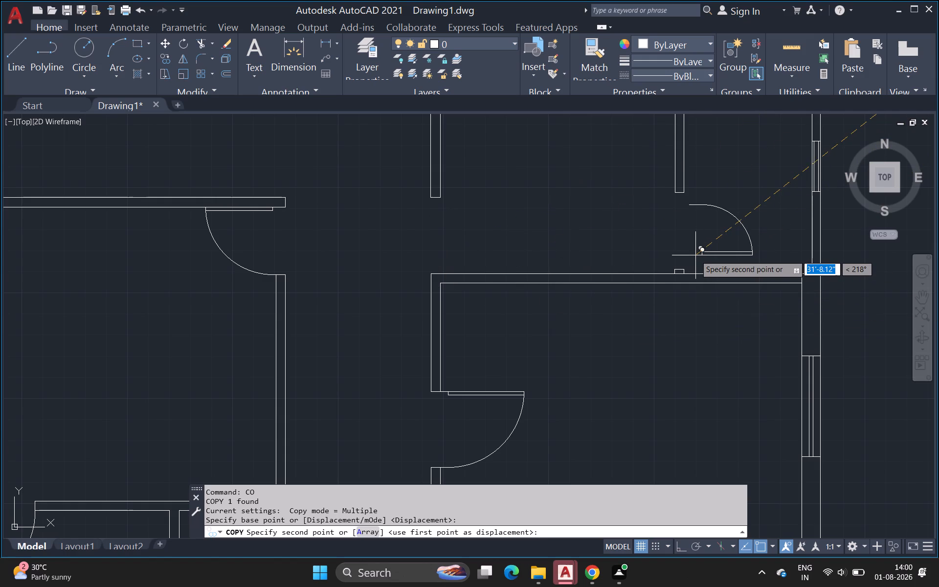
pyautogui.scroll(2, 696, 257)
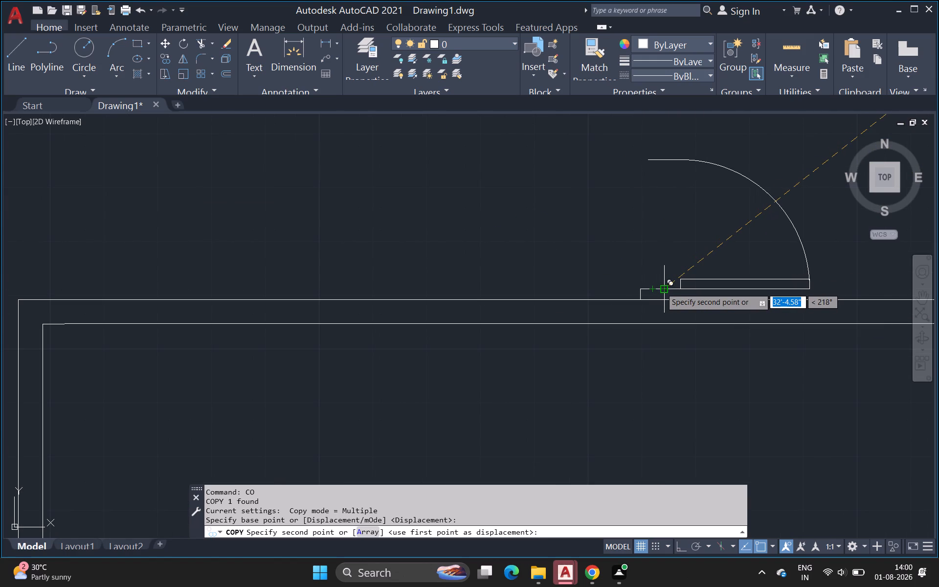
pyautogui.click(661, 287)
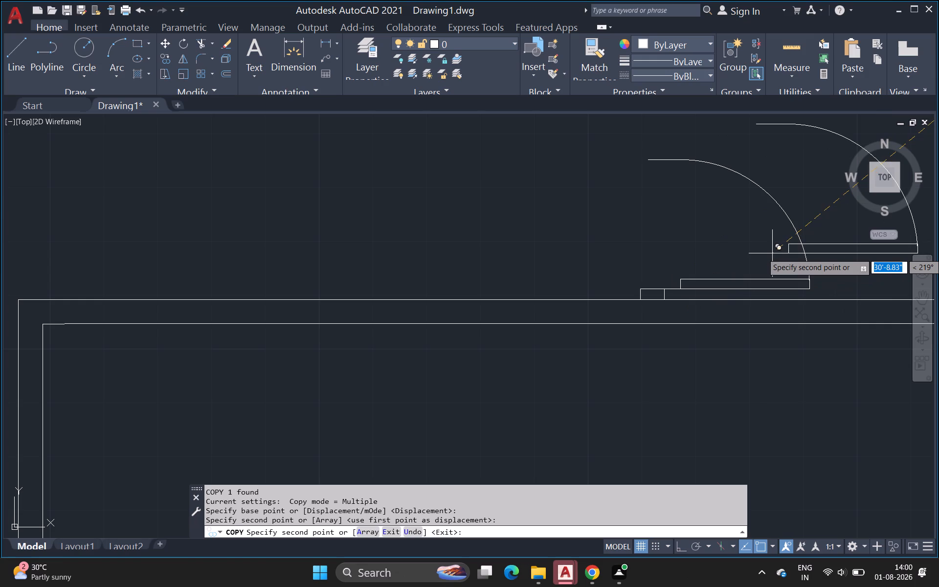
pyautogui.press('Escape')
pyautogui.press('Escape')
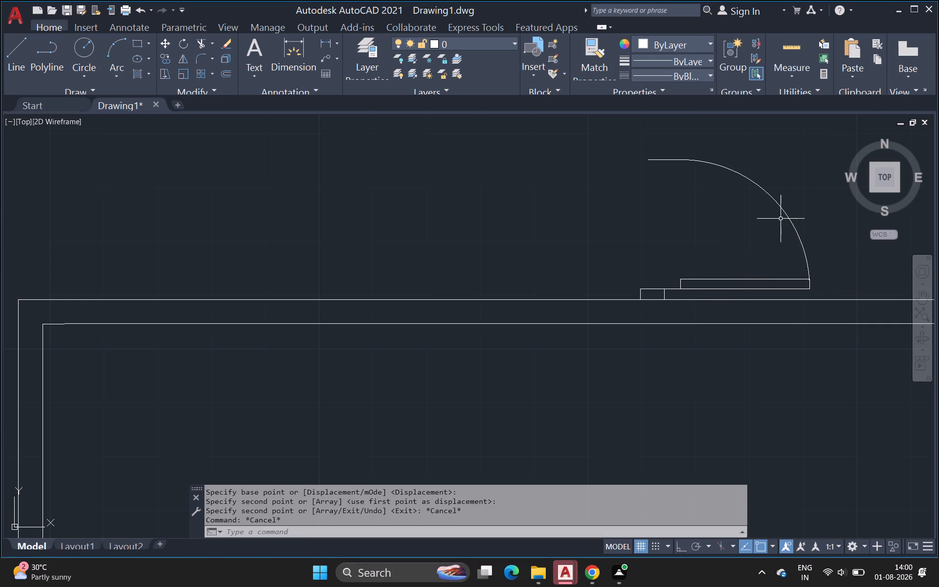
# Stretch the new door block north of the southeast room northward to its 3' size, toward the opening's north wall end.
pyautogui.click(785, 213)
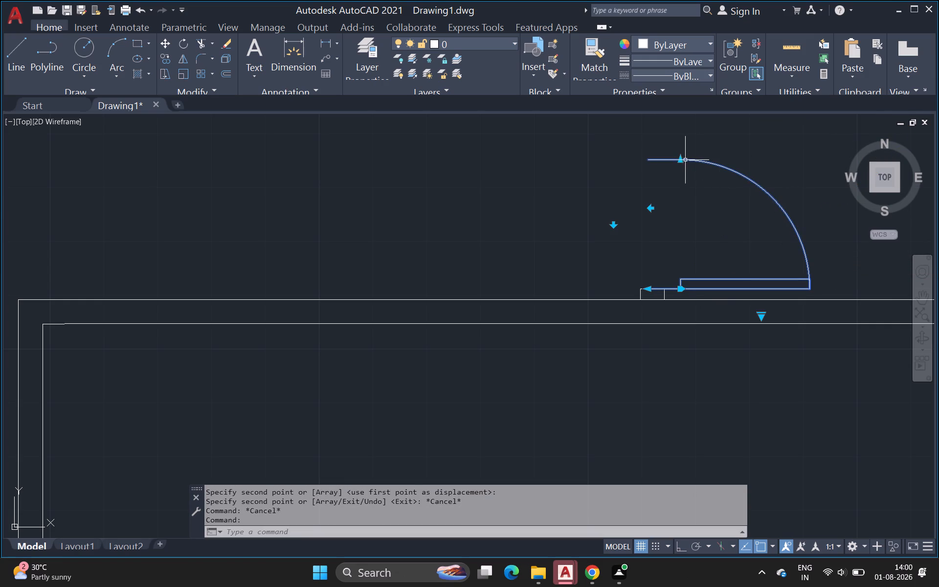
pyautogui.scroll(-1, 686, 184)
pyautogui.moveTo(686, 186); pyautogui.dragTo(676, 223, button='middle')
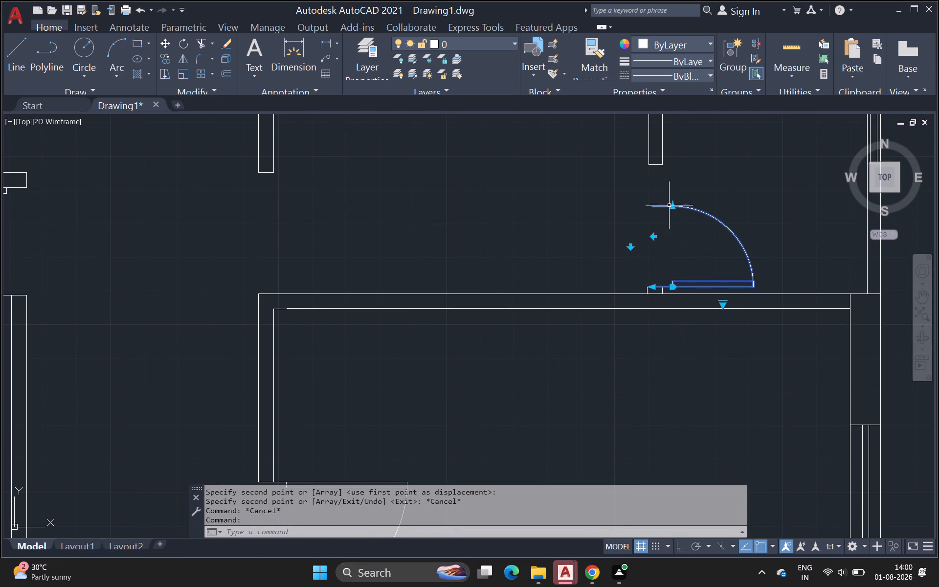
pyautogui.click(672, 205)
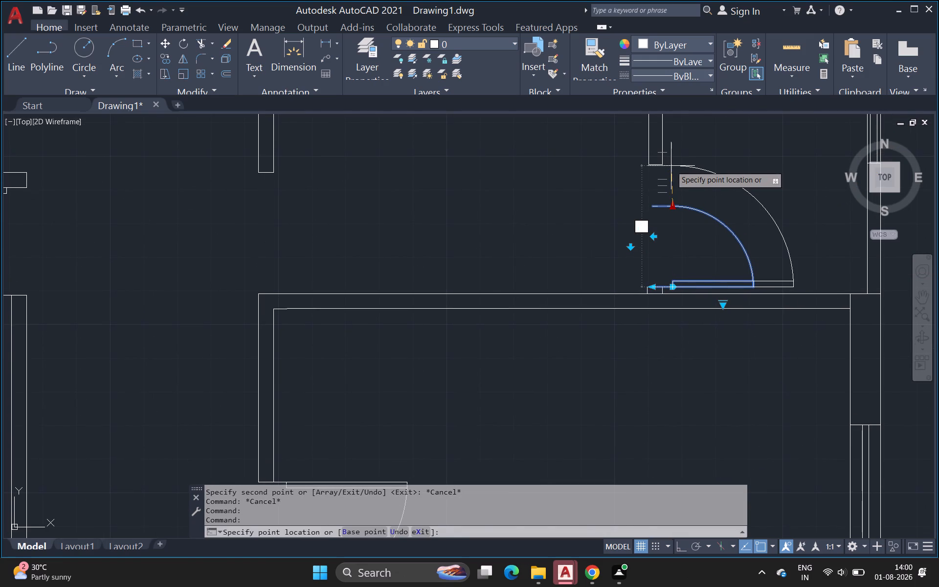
pyautogui.scroll(1, 671, 166)
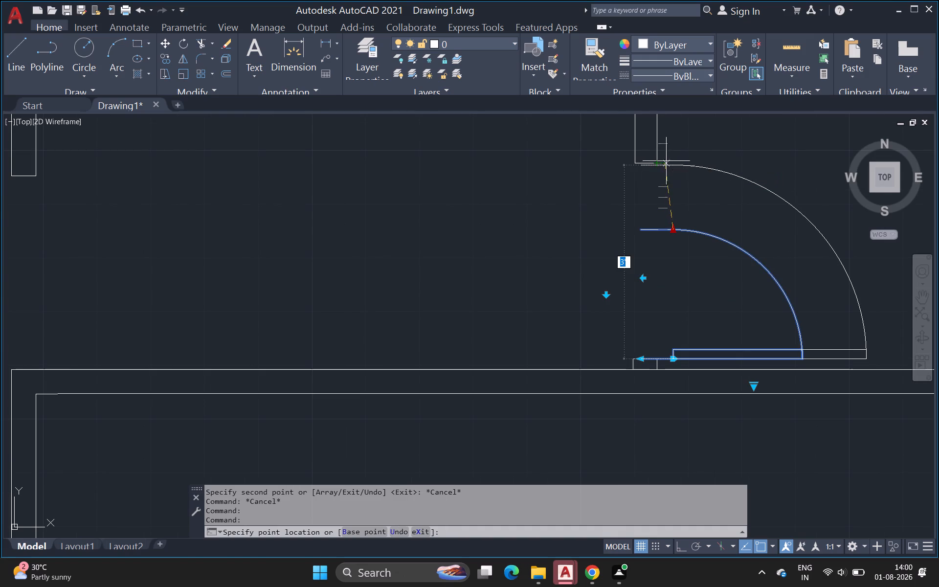
pyautogui.moveTo(655, 160); pyautogui.dragTo(661, 158)
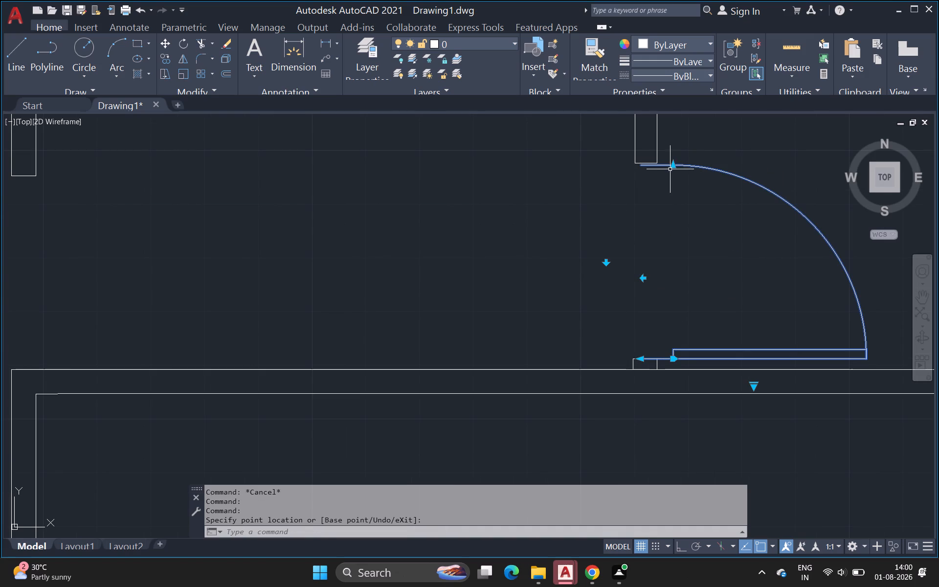
pyautogui.click(672, 165)
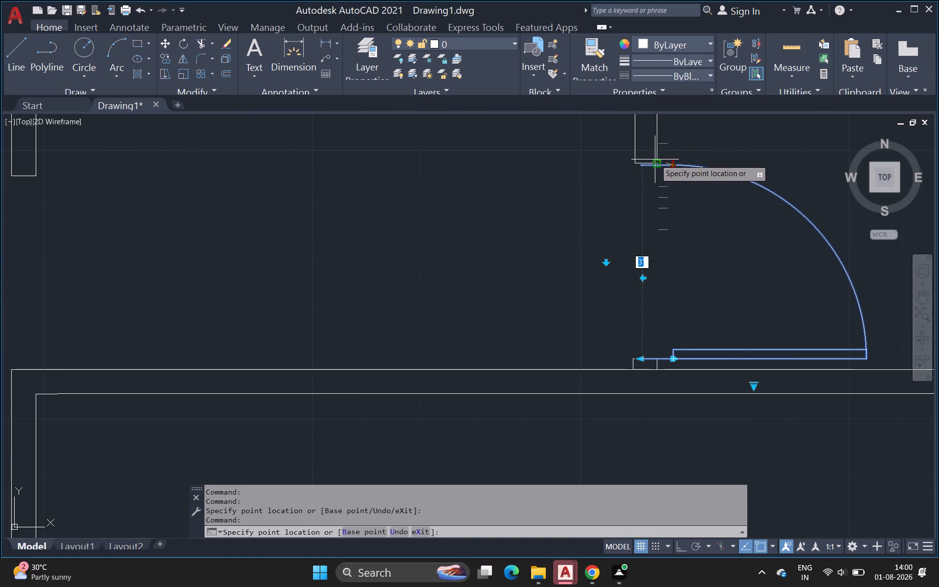
pyautogui.moveTo(656, 160); pyautogui.dragTo(665, 159)
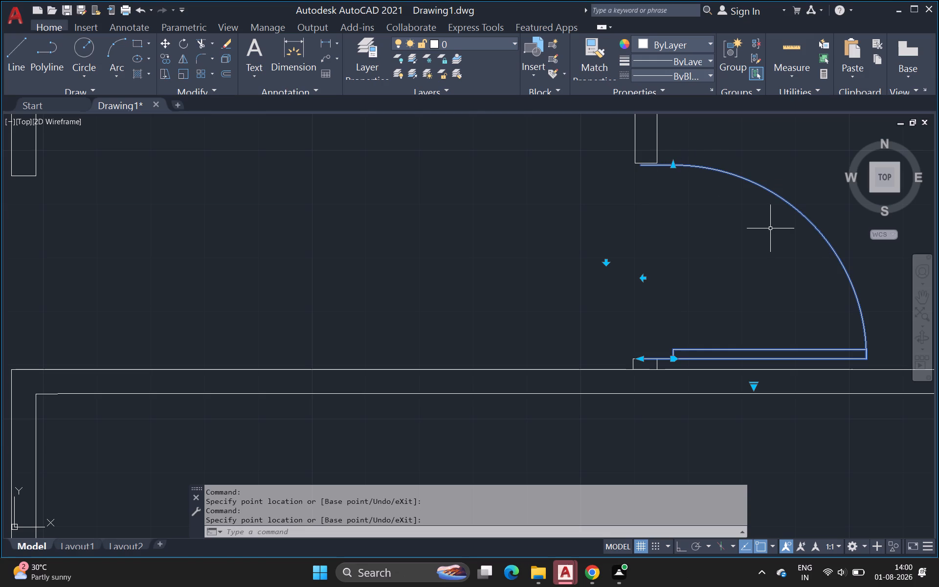
pyautogui.press('Escape')
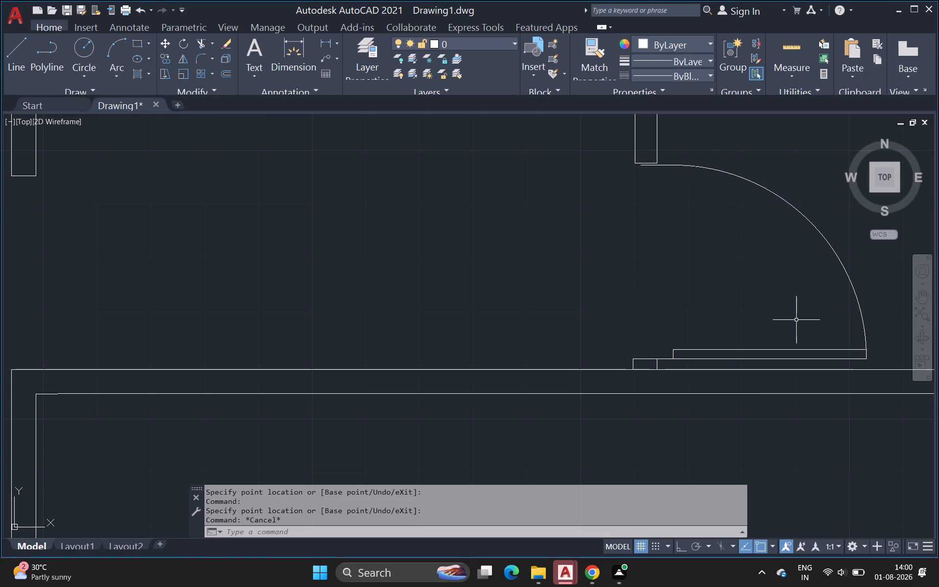
pyautogui.scroll(3, 654, 174)
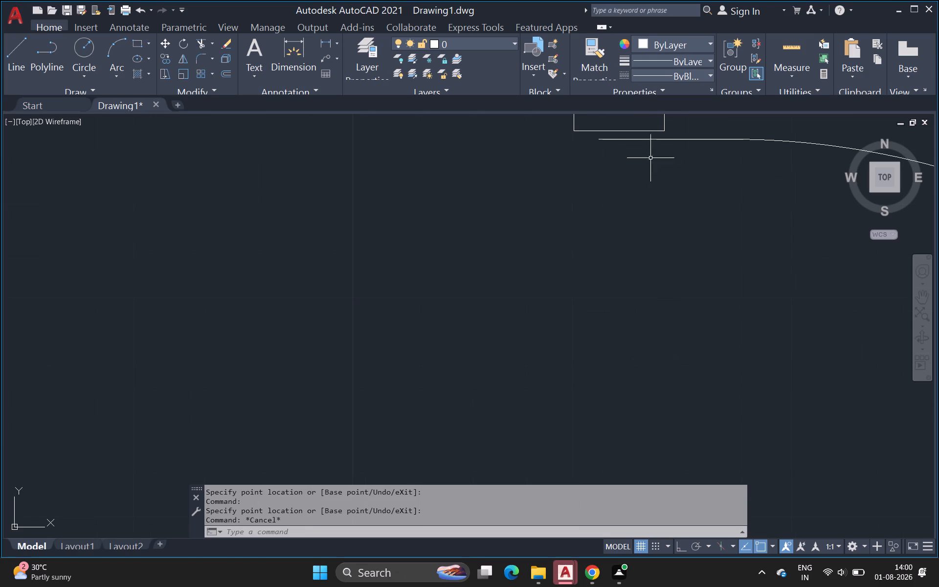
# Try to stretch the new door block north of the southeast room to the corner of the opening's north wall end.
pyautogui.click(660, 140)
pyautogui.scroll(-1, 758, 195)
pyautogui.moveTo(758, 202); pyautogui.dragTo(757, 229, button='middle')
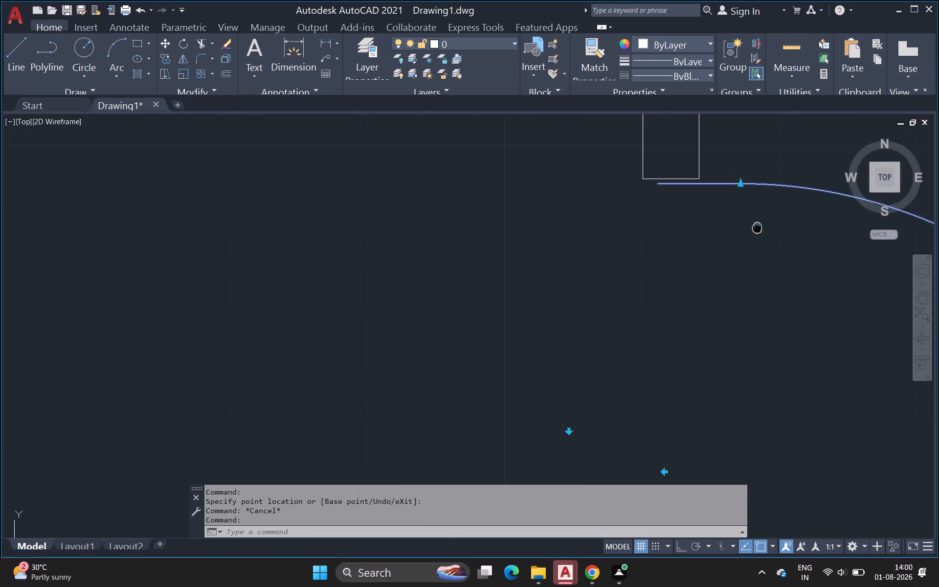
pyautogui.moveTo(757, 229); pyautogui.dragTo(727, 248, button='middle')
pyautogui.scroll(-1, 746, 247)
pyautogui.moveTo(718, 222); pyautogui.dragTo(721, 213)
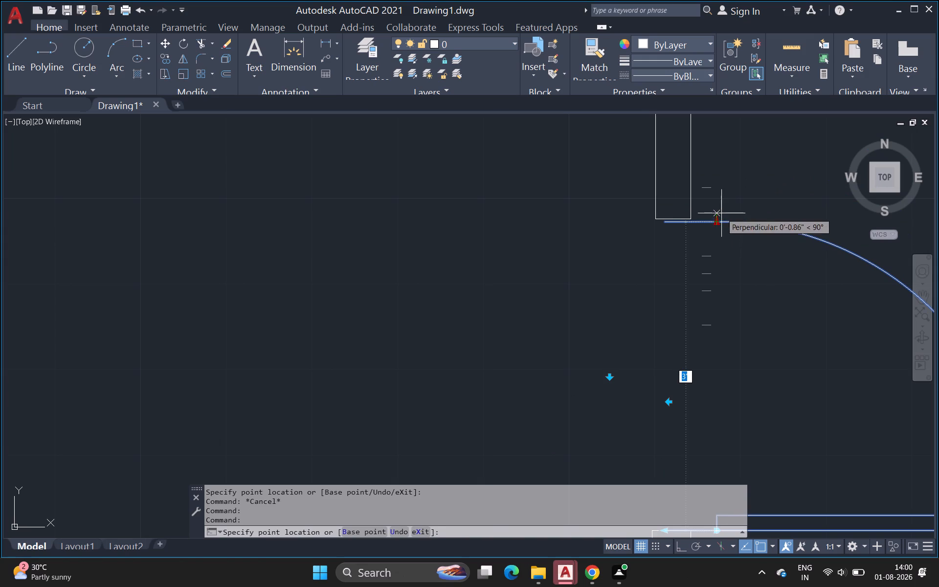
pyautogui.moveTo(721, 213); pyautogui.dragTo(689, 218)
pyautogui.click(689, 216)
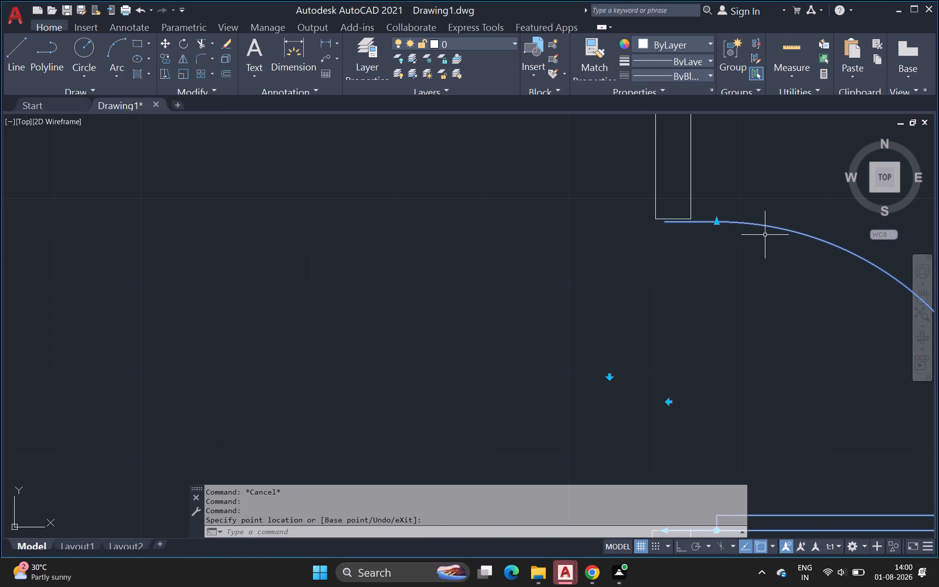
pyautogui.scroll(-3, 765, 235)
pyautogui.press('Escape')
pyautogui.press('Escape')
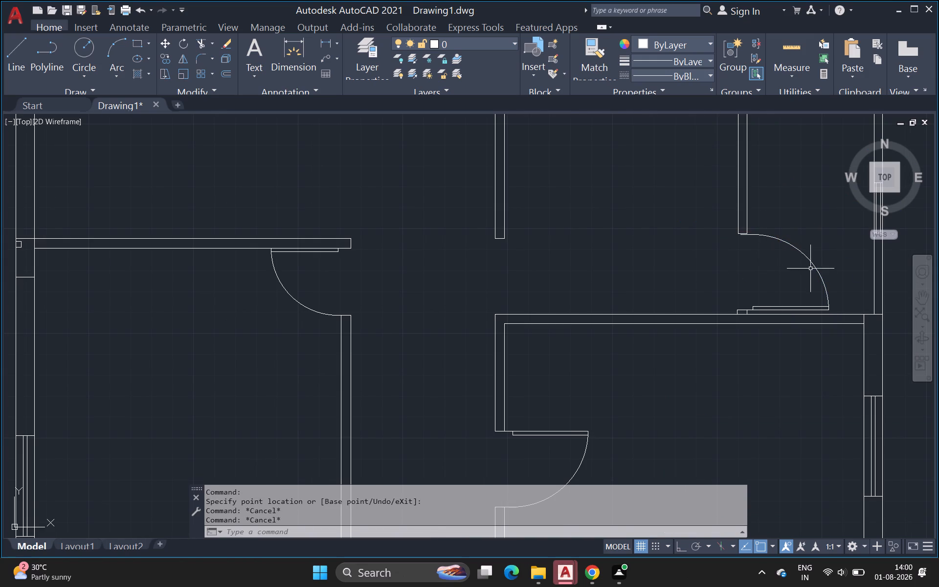
# Delete the door block in the opening north of the southeast room.
pyautogui.scroll(-1, 812, 278)
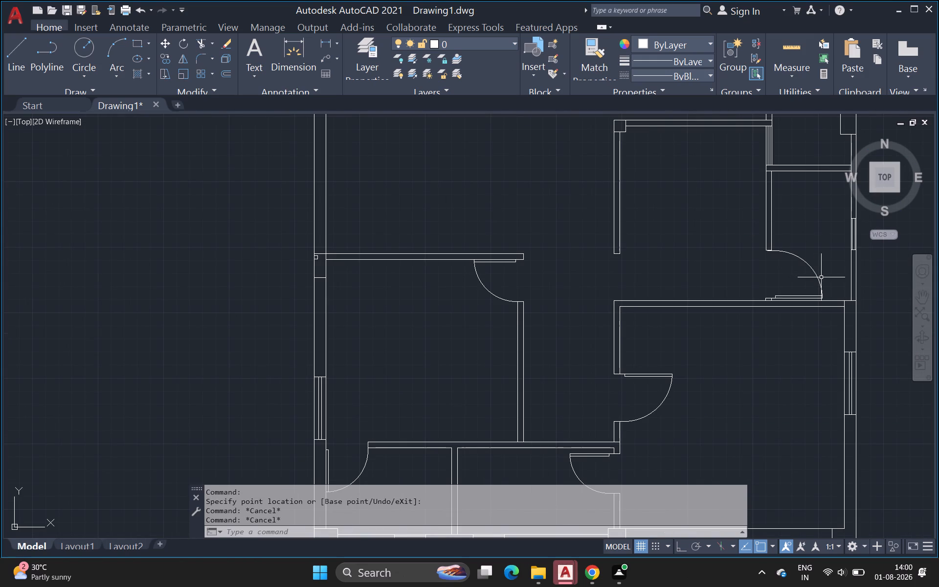
pyautogui.scroll(3, 808, 286)
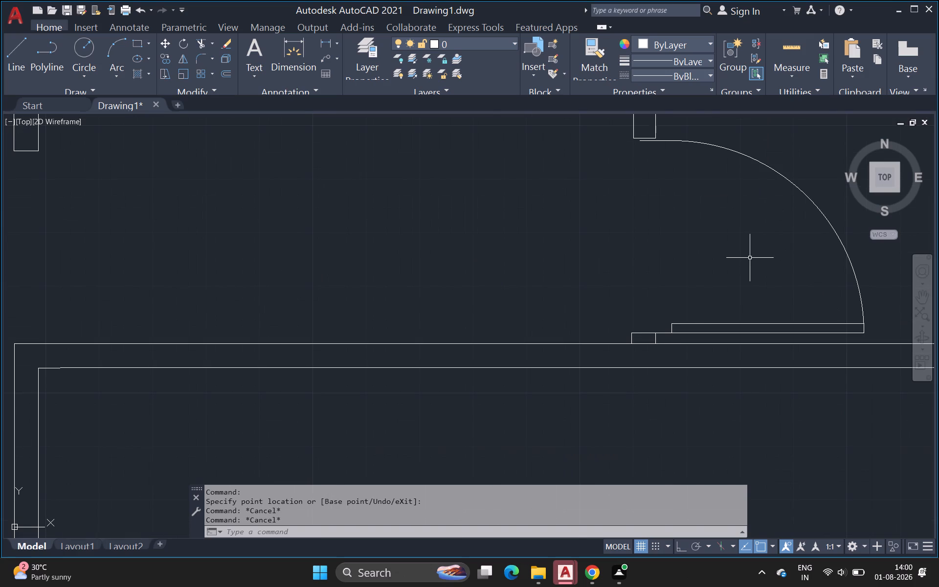
pyautogui.click(725, 331)
pyautogui.click(777, 320)
pyautogui.click(840, 231)
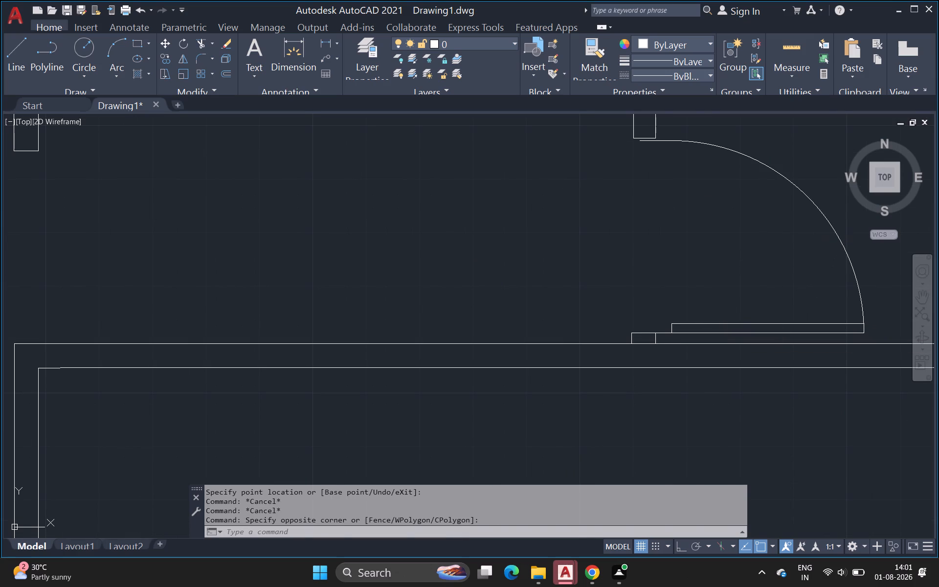
pyautogui.moveTo(836, 228); pyautogui.dragTo(821, 231)
pyautogui.click(831, 221)
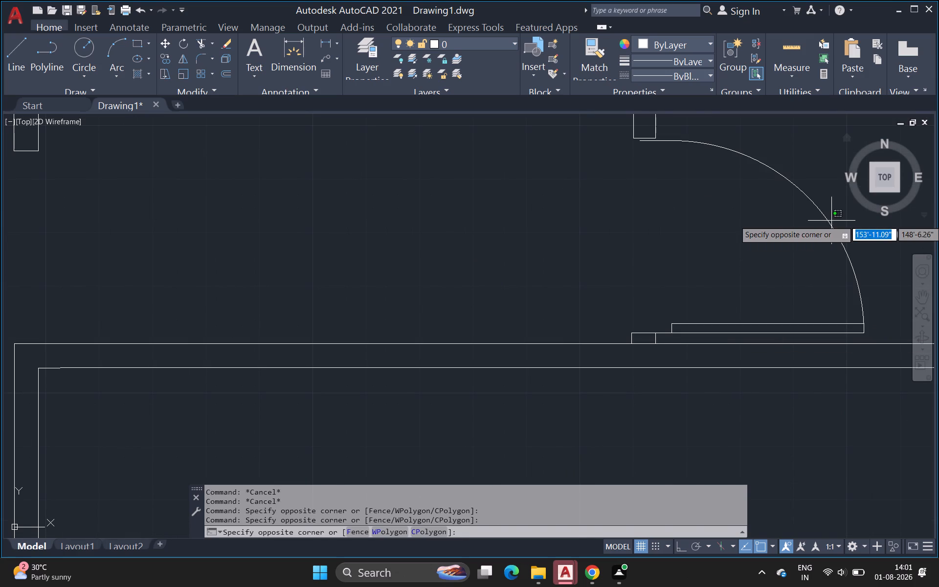
pyautogui.click(824, 225)
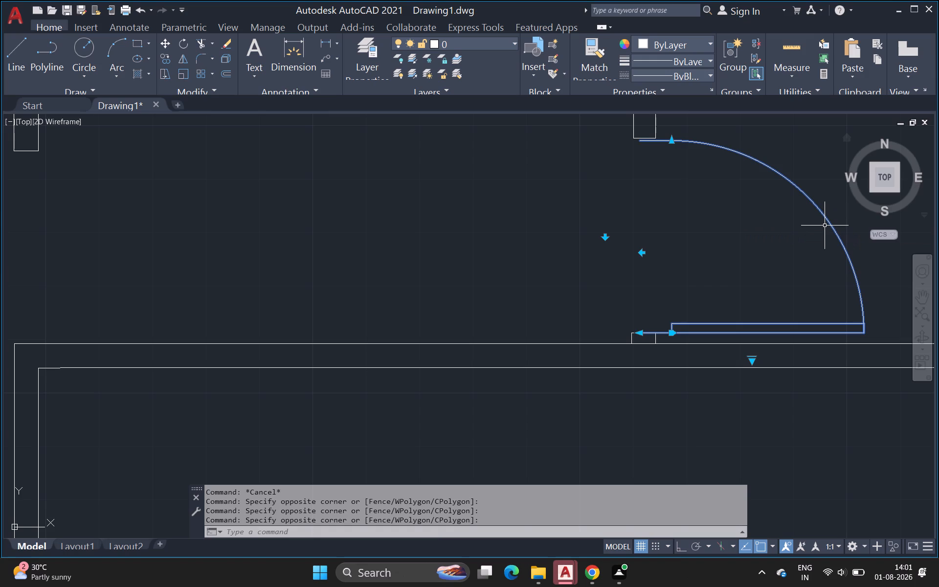
pyautogui.press('Delete')
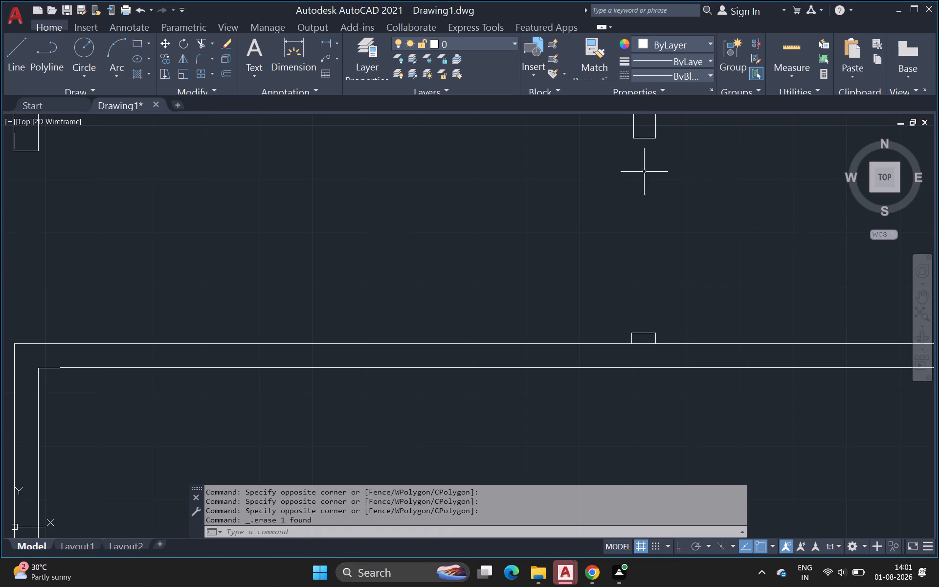
# With Ortho on, draw an outline extending the wall stub 2" northward from its northeast corner, across its width and back to its northwest corner.
pyautogui.click(20, 61)
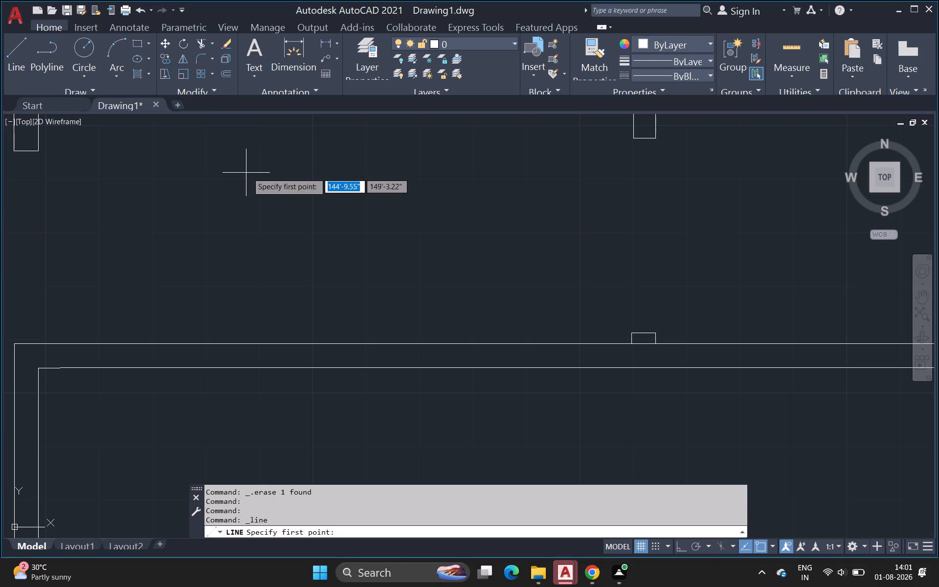
pyautogui.scroll(4, 668, 335)
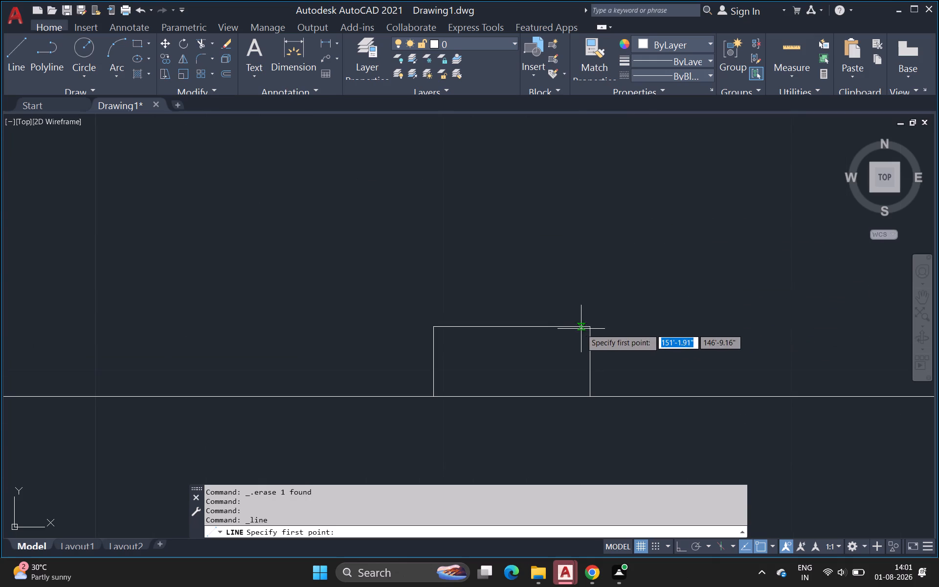
pyautogui.click(589, 328)
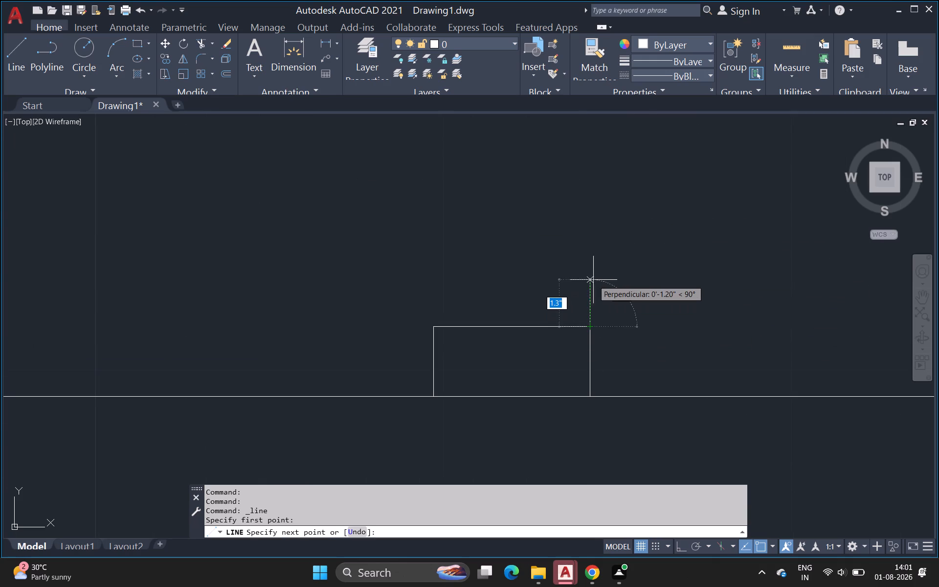
pyautogui.click(684, 546)
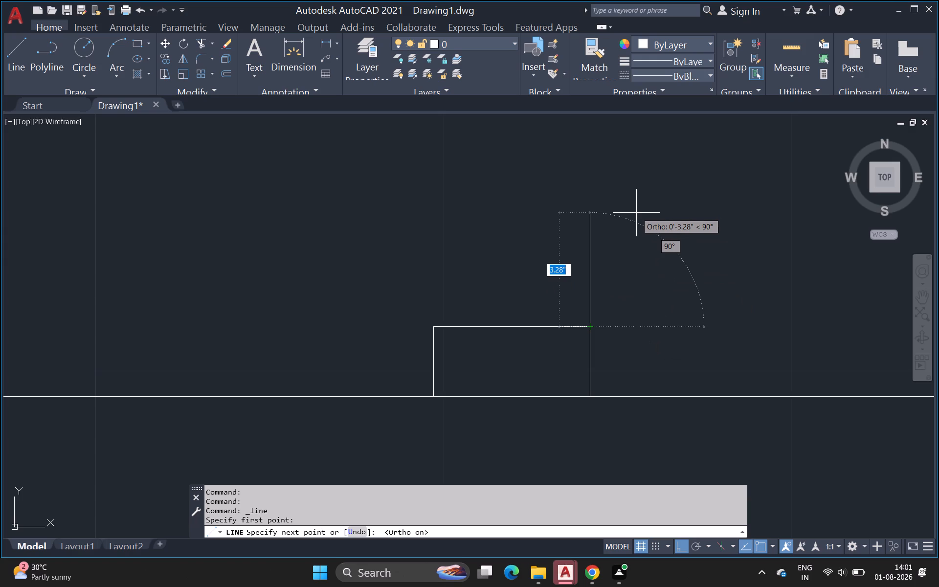
pyautogui.press('2')
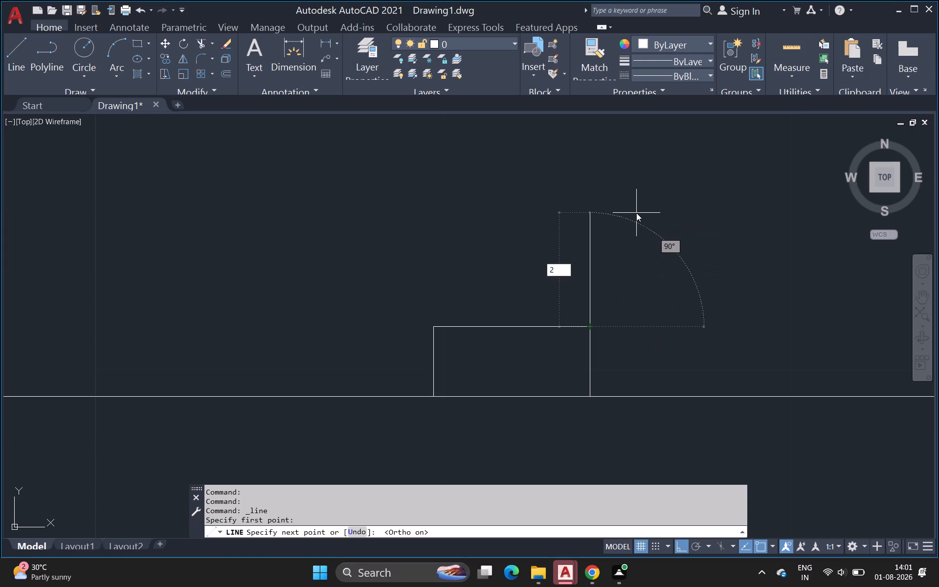
pyautogui.hotkey('shift', '"')
pyautogui.press('Return')
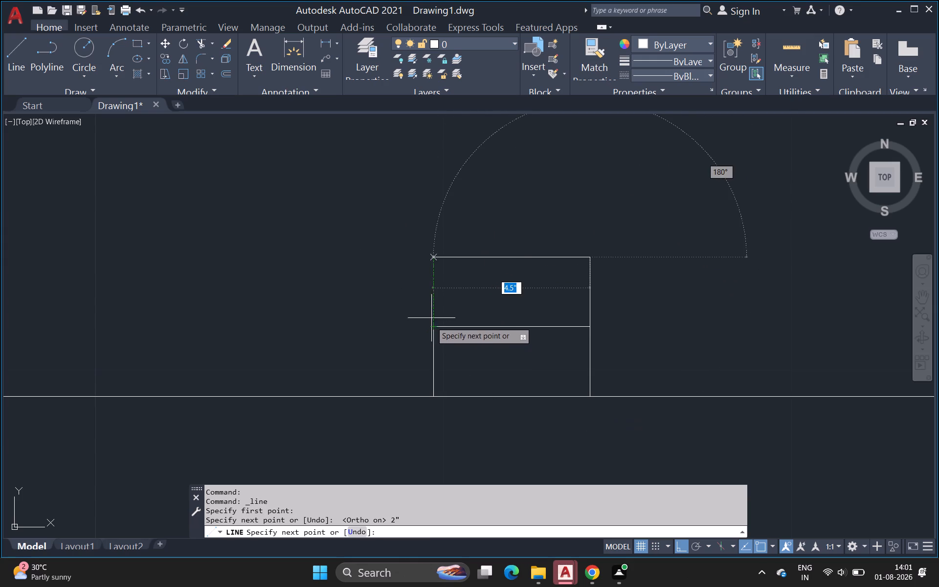
pyautogui.click(433, 259)
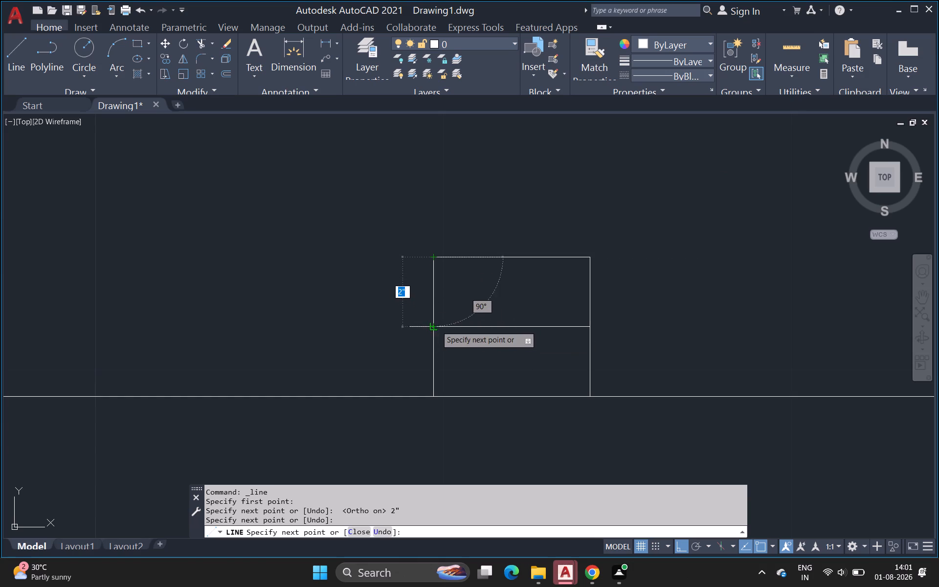
pyautogui.moveTo(436, 326); pyautogui.dragTo(443, 323)
pyautogui.press('Escape')
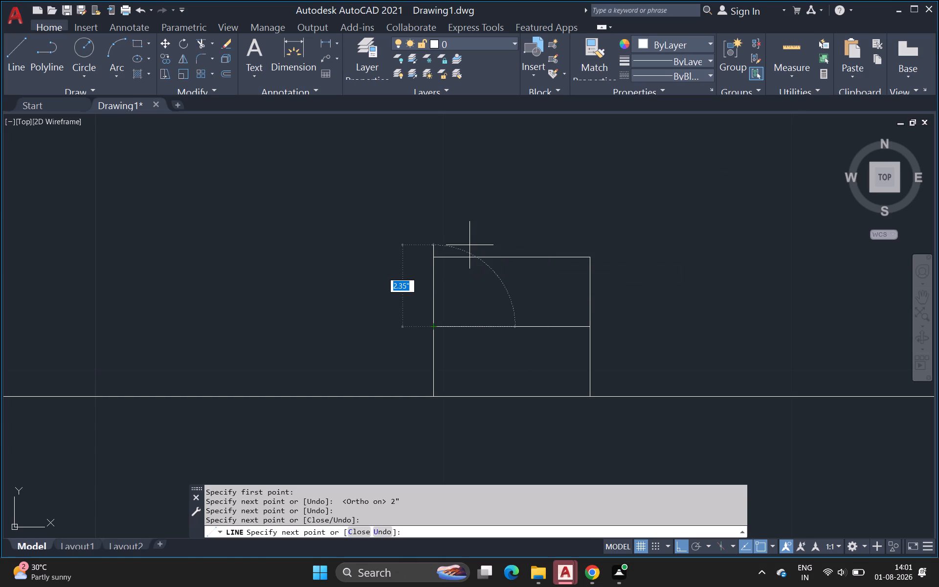
# Delete the stub's former north edge line, which crosses the middle of the extended outline.
pyautogui.click(497, 325)
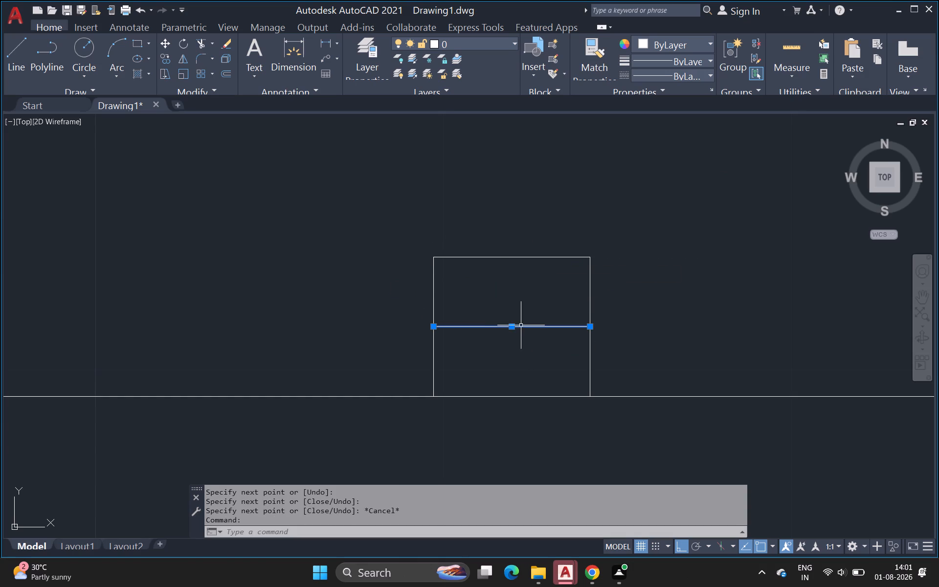
pyautogui.press('Delete')
# Join the extended wall stub's two west, one north and three east line segments into a single polyline.
pyautogui.scroll(-2, 547, 306)
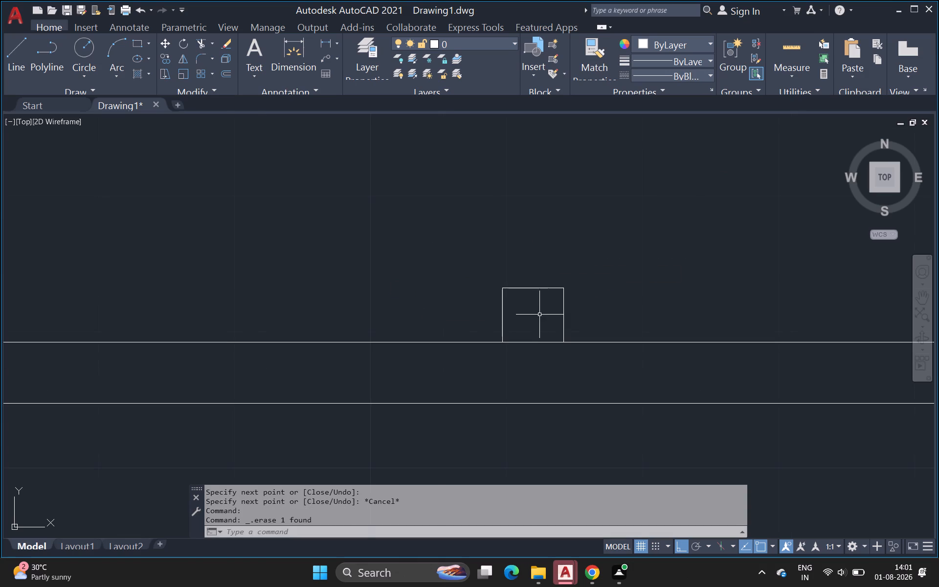
pyautogui.click(504, 304)
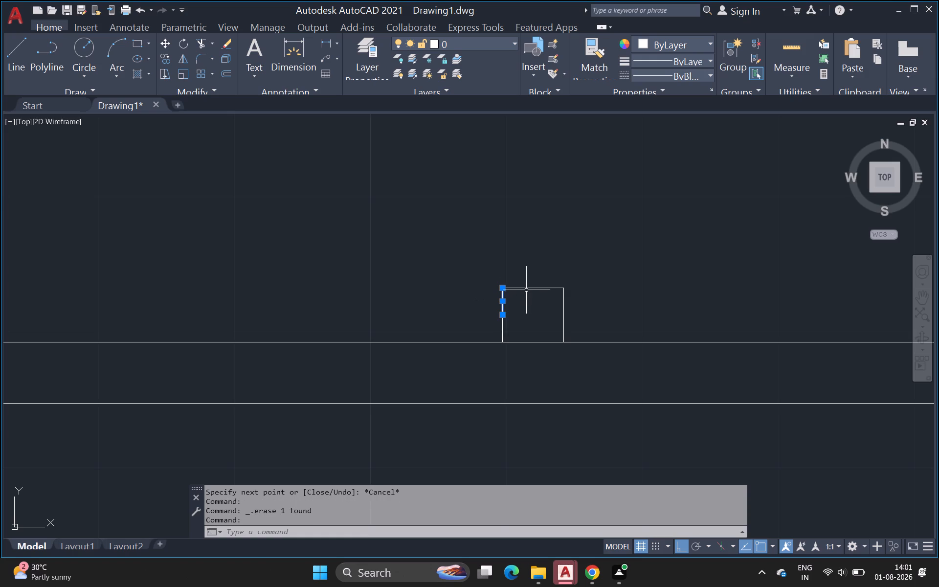
pyautogui.click(527, 290)
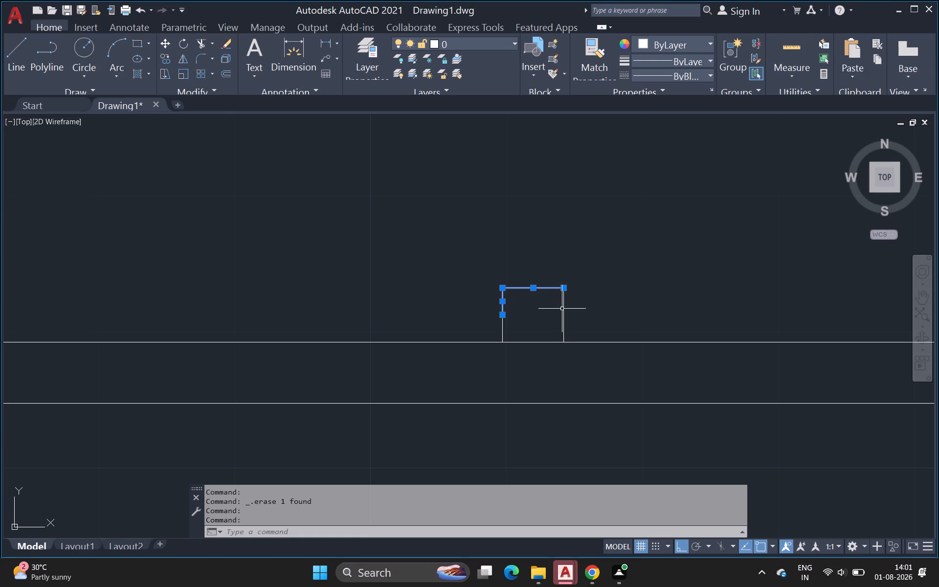
pyautogui.click(563, 308)
pyautogui.click(563, 330)
pyautogui.click(504, 335)
pyautogui.scroll(2, 562, 330)
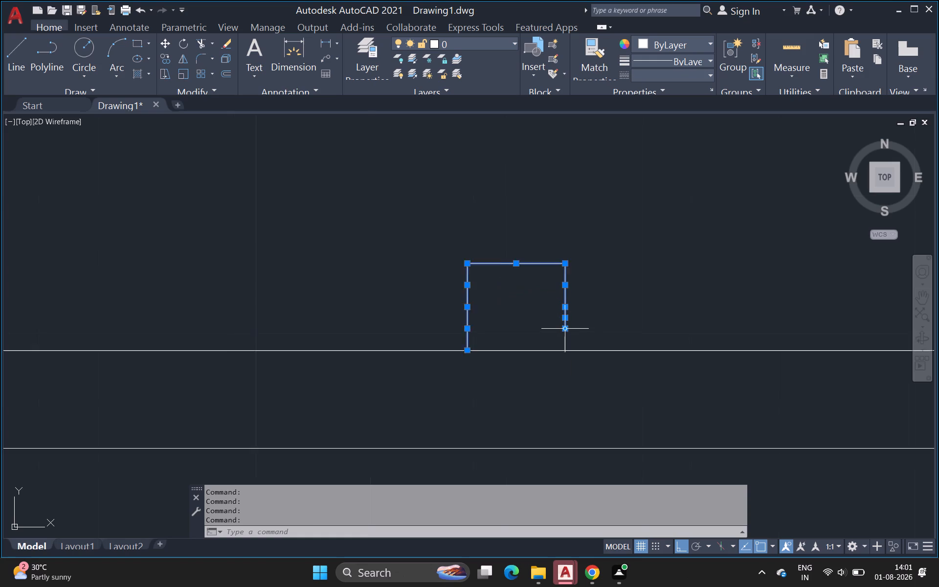
pyautogui.scroll(1, 563, 330)
pyautogui.click(567, 352)
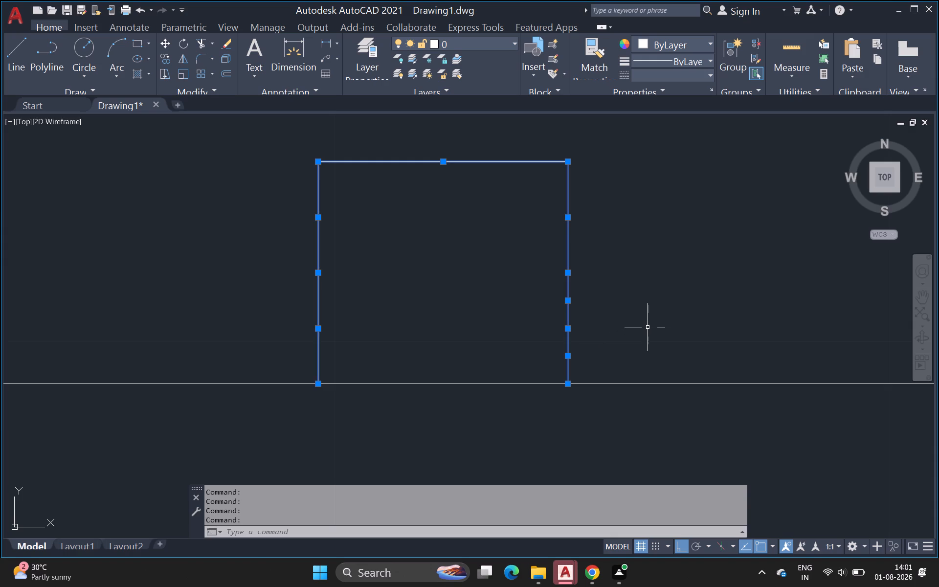
pyautogui.press('j')
pyautogui.press('i')
pyautogui.press('BackSpace')
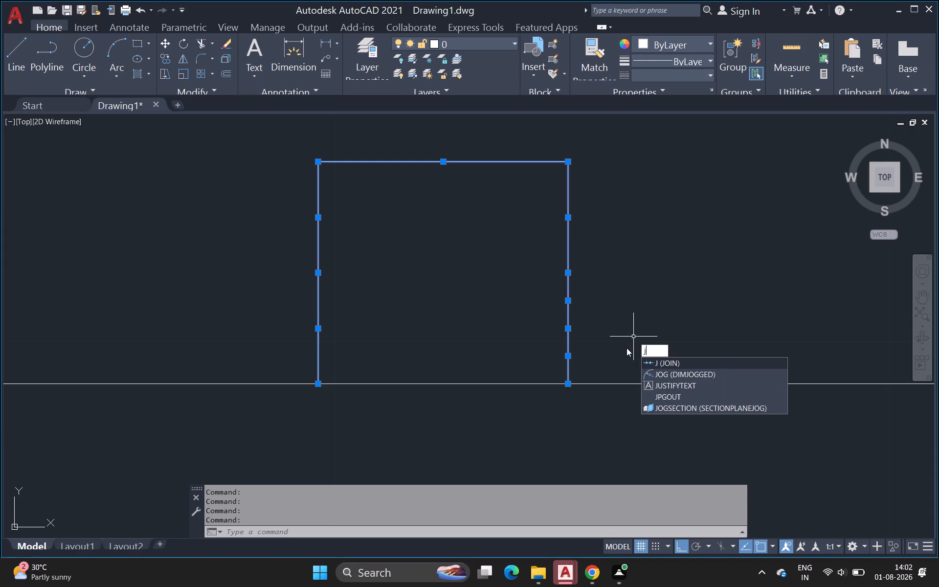
pyautogui.click(678, 363)
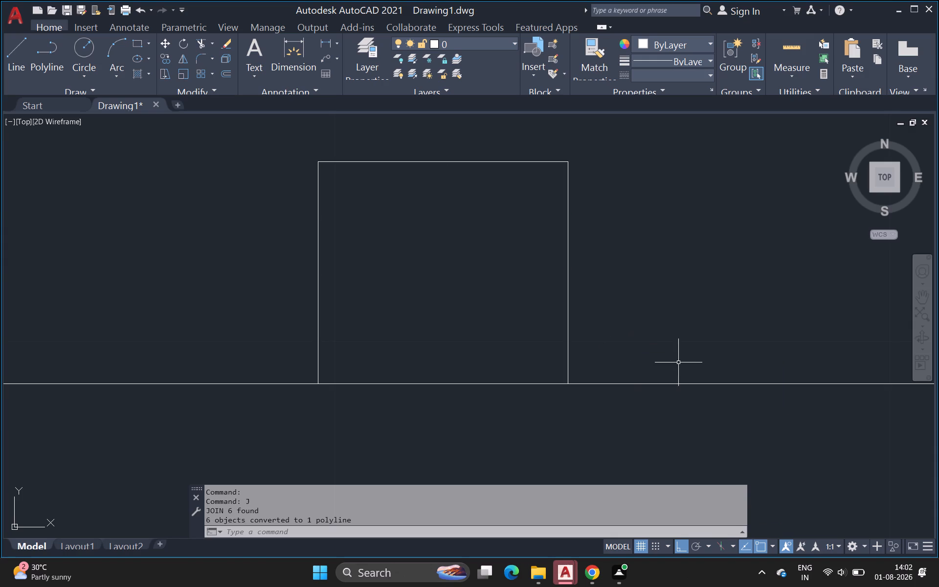
# Copy the joined wall stub from its southeast corner westward onto the north end of the southeast room's west wall.
pyautogui.click(568, 269)
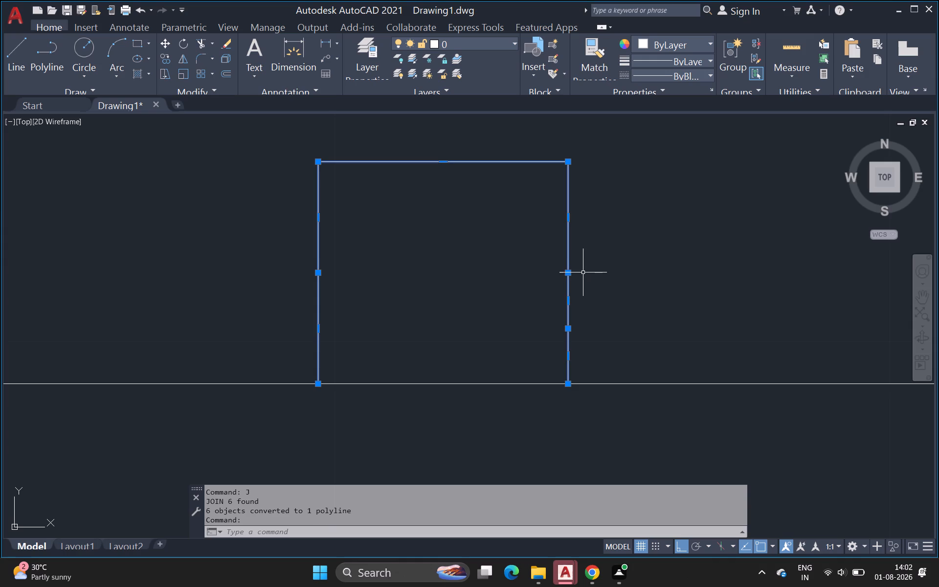
pyautogui.scroll(-2, 631, 309)
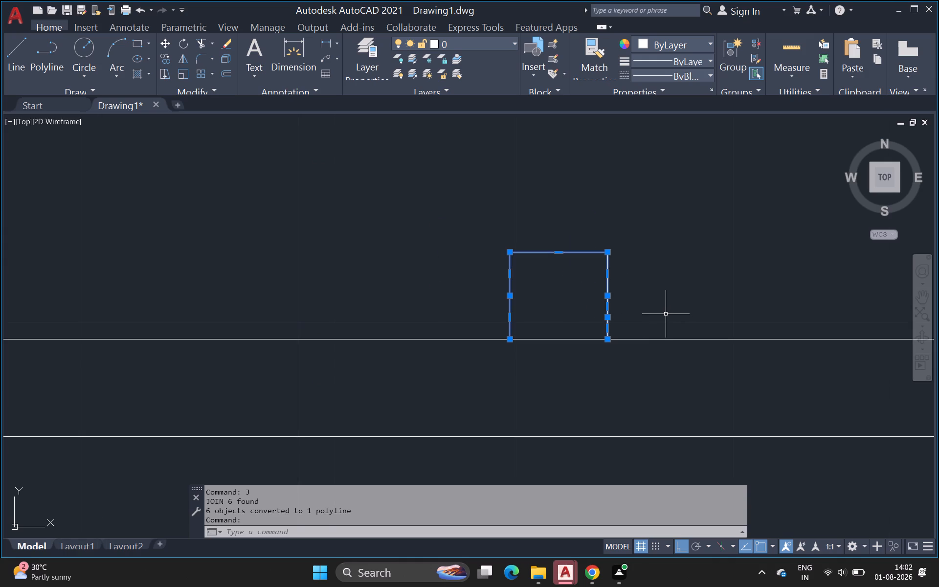
pyautogui.press('c')
pyautogui.press('o')
pyautogui.press('Return')
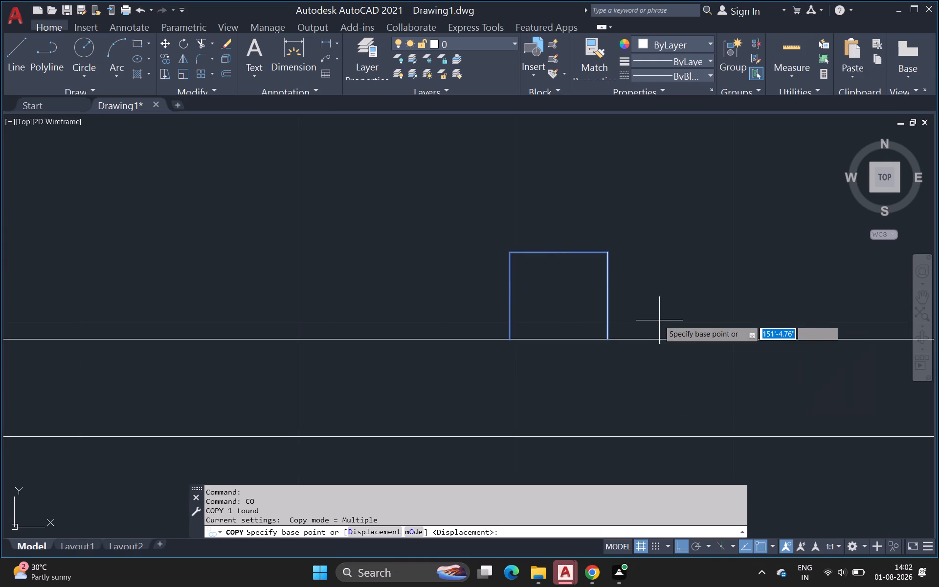
pyautogui.click(610, 339)
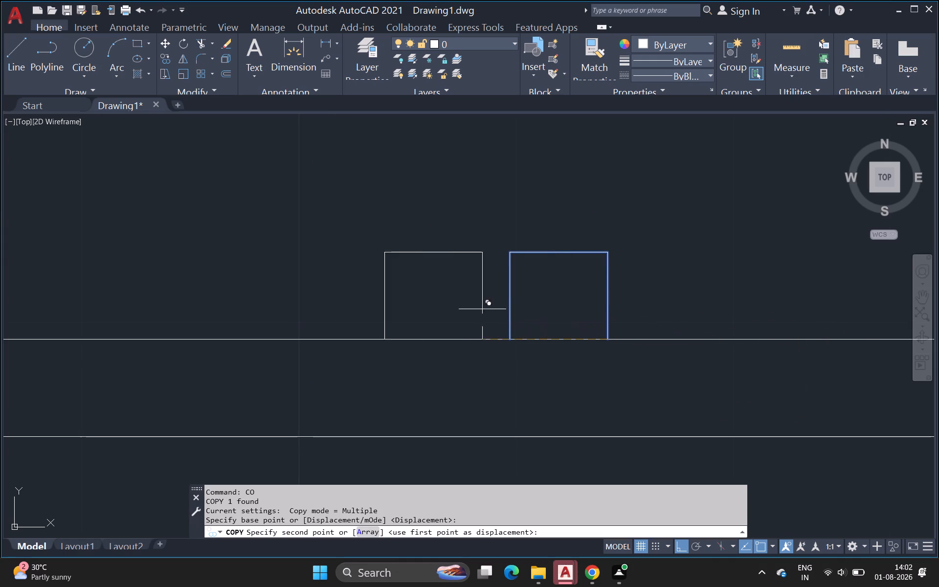
pyautogui.scroll(-3, 303, 316)
pyautogui.moveTo(319, 325); pyautogui.dragTo(569, 277, button='middle')
pyautogui.moveTo(194, 260); pyautogui.dragTo(267, 269, button='middle')
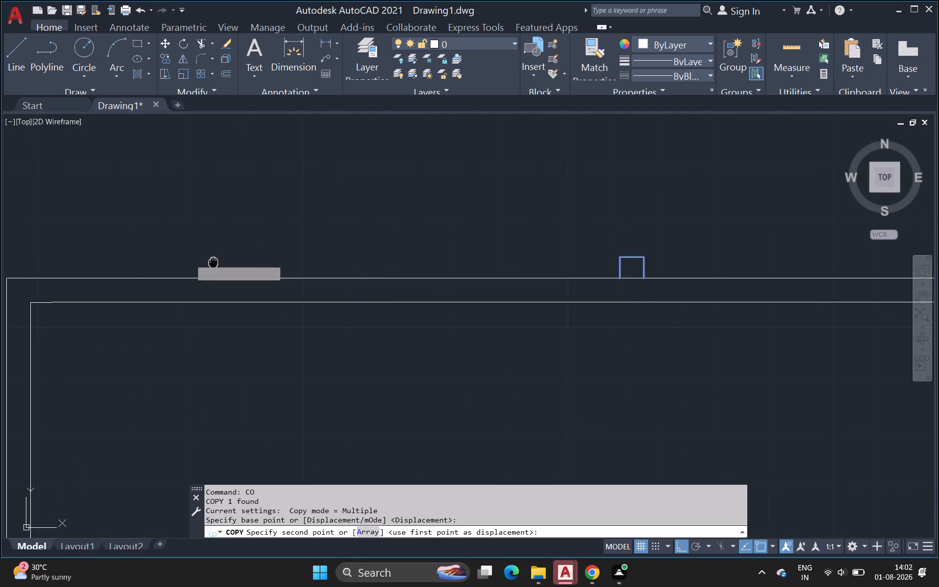
pyautogui.moveTo(267, 269); pyautogui.dragTo(431, 272, button='middle')
pyautogui.scroll(-1, 360, 276)
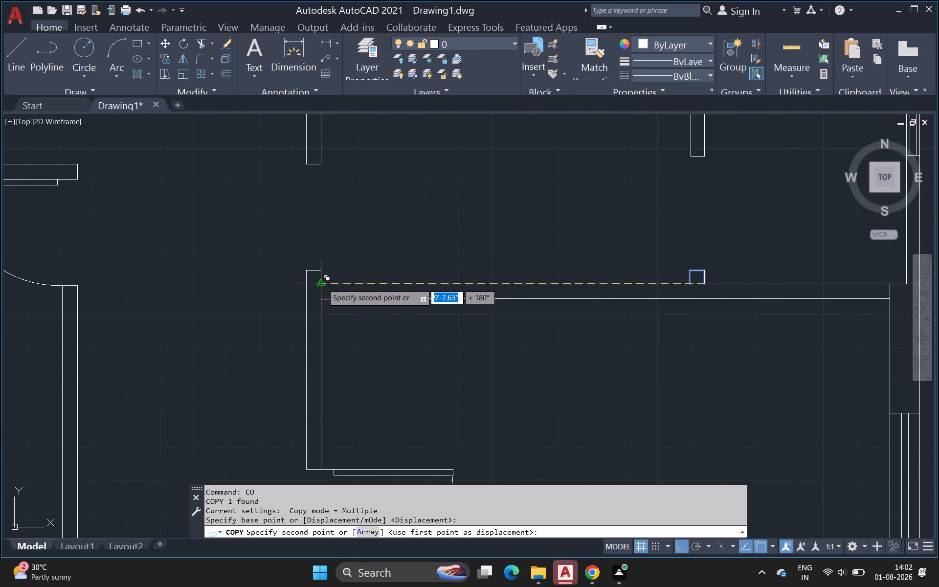
pyautogui.click(322, 284)
pyautogui.press('Escape')
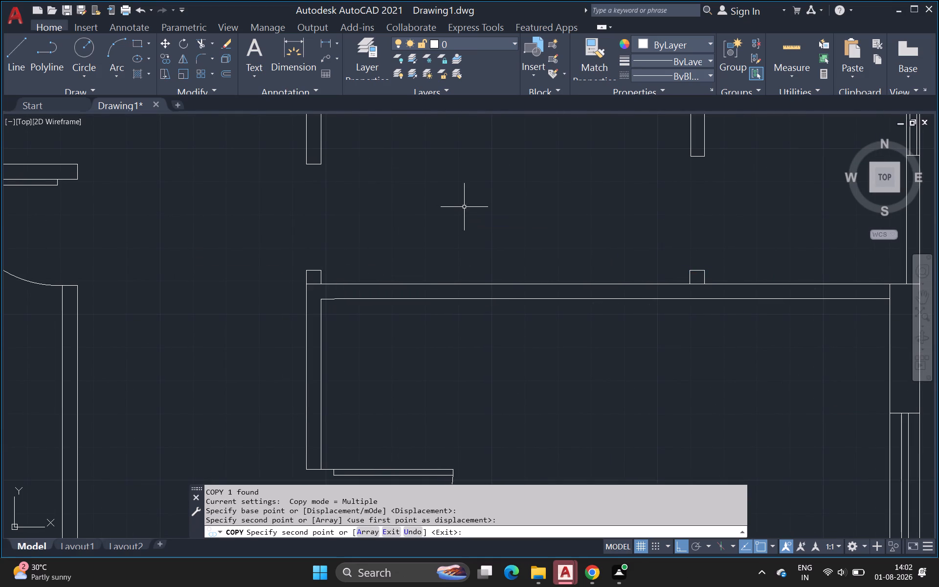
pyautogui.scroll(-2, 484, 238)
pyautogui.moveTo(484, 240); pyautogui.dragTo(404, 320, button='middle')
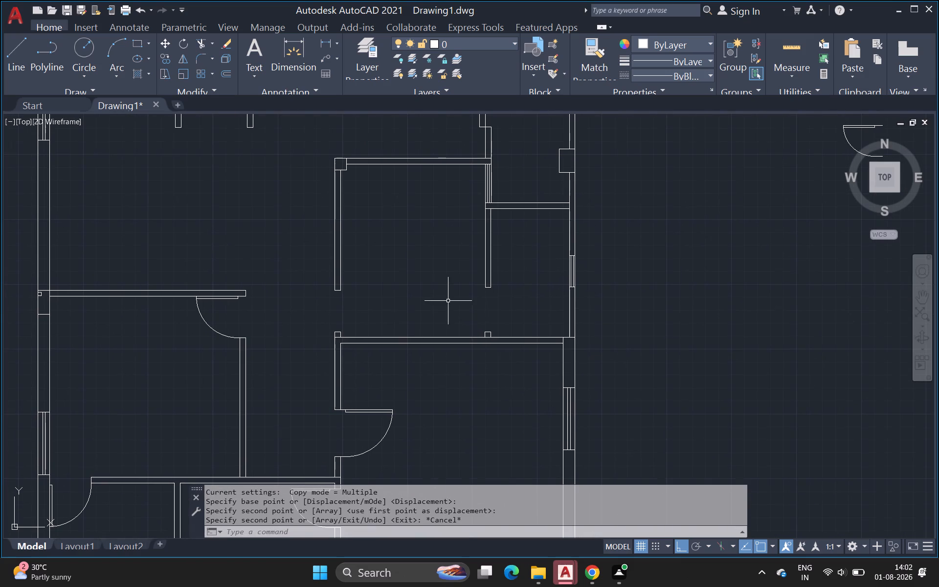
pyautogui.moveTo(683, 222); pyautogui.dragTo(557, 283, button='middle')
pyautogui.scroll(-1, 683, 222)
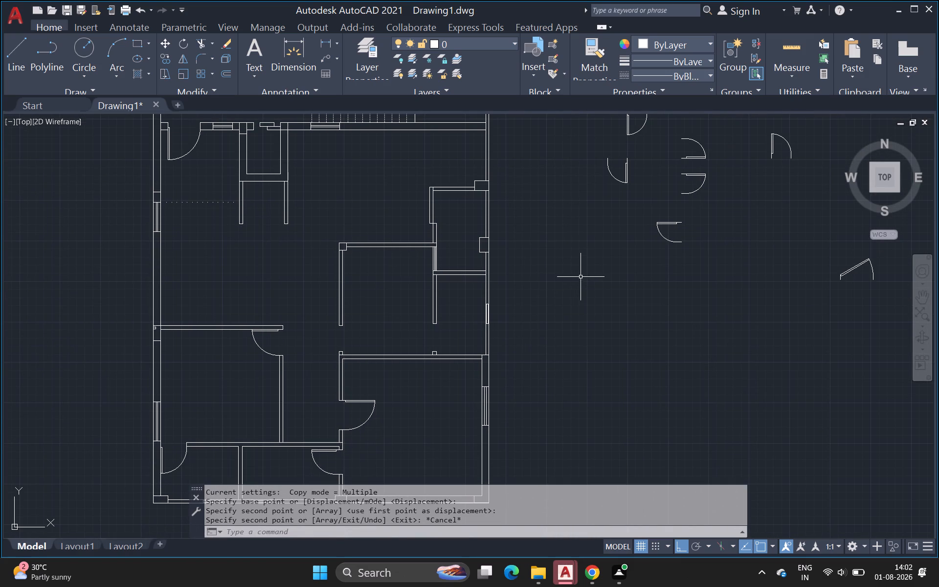
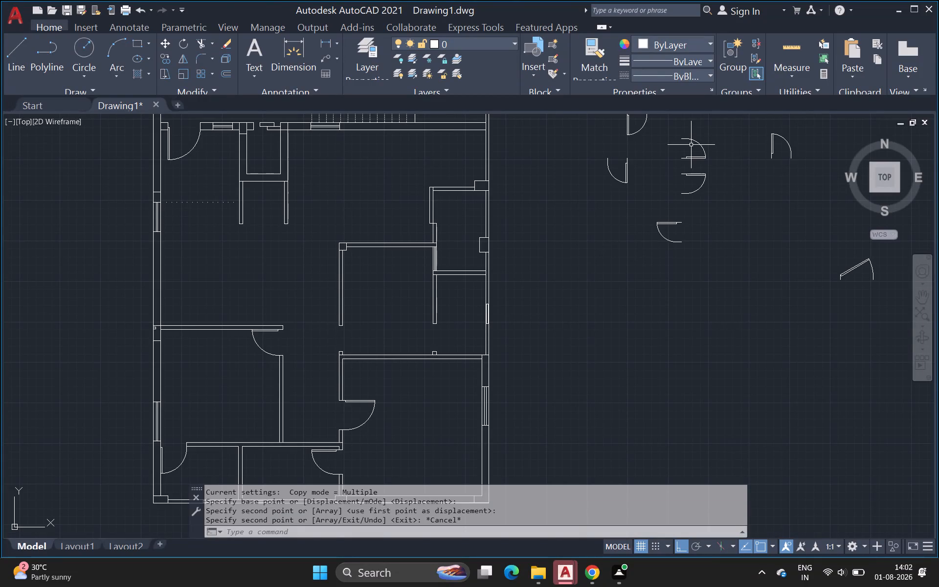
# With Ortho off, copy the north-swinging reference door with its leaf on the south from its southwest end onto the north edge of the west wall stub.
pyautogui.scroll(2, 679, 139)
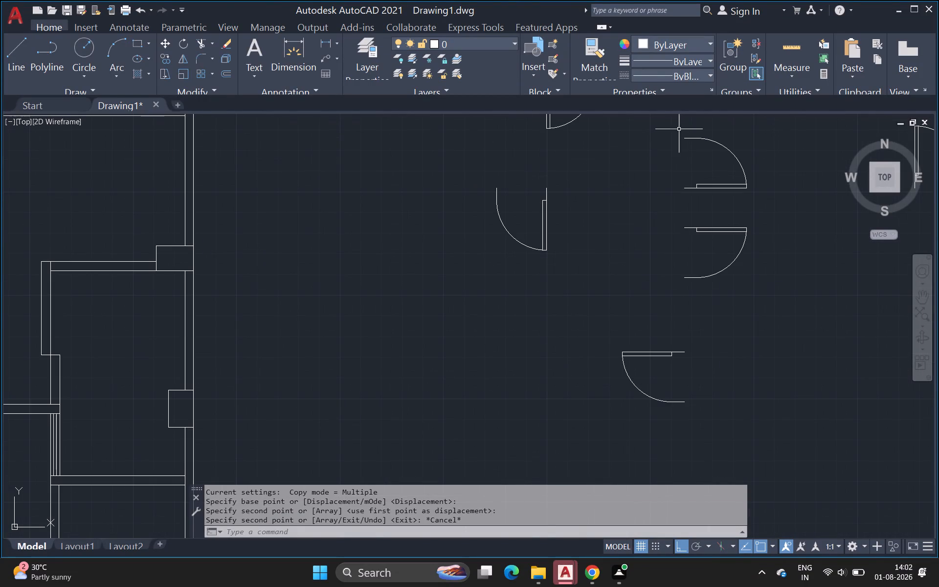
pyautogui.moveTo(664, 123); pyautogui.dragTo(668, 130)
pyautogui.click(765, 206)
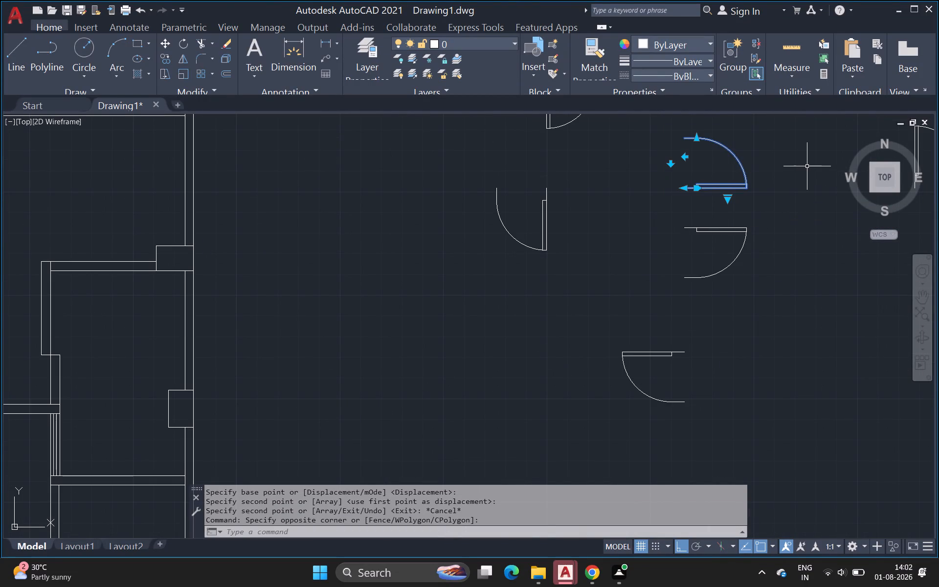
pyautogui.press('c')
pyautogui.press('p')
pyautogui.press('Return')
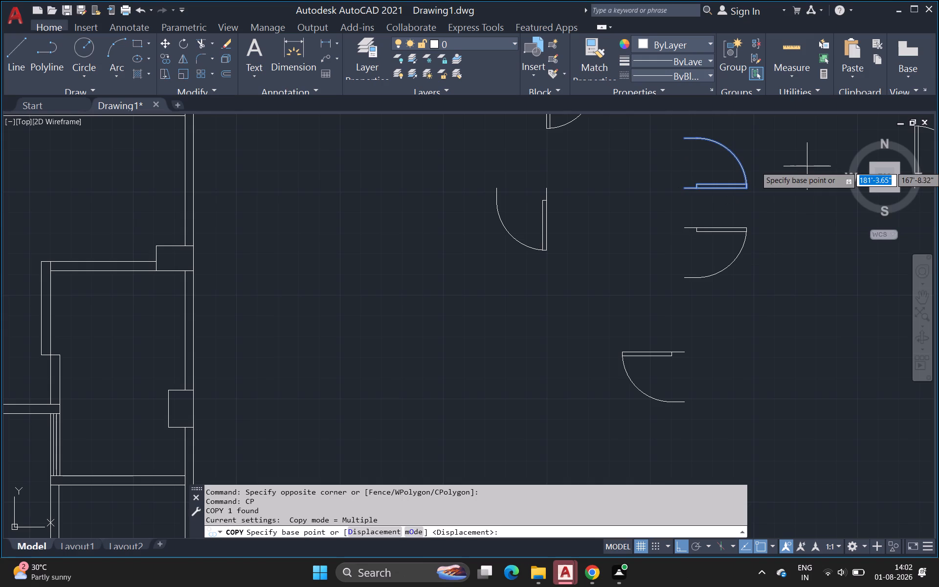
pyautogui.scroll(1, 680, 193)
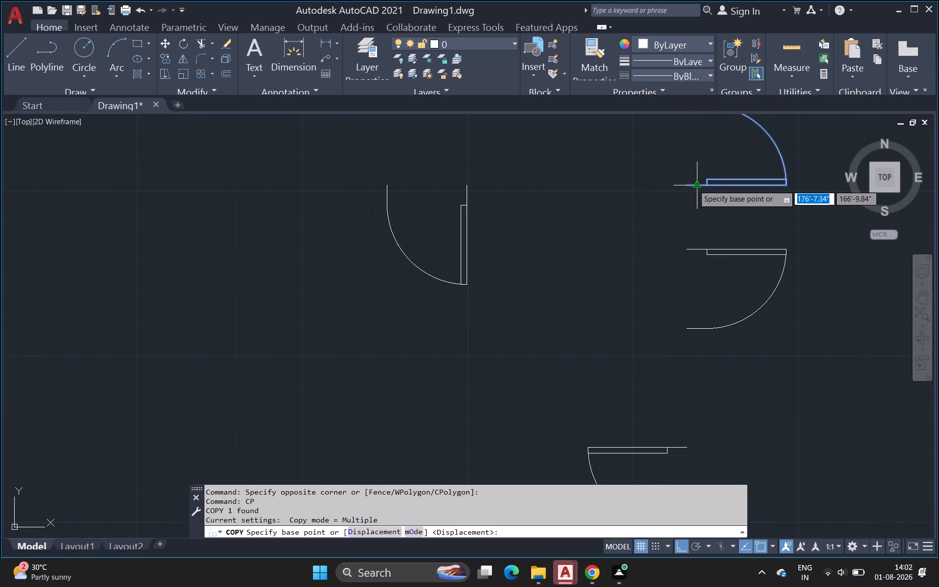
pyautogui.click(686, 185)
pyautogui.scroll(-1, 622, 274)
pyautogui.moveTo(622, 280); pyautogui.dragTo(655, 255, button='middle')
pyautogui.scroll(-1, 638, 269)
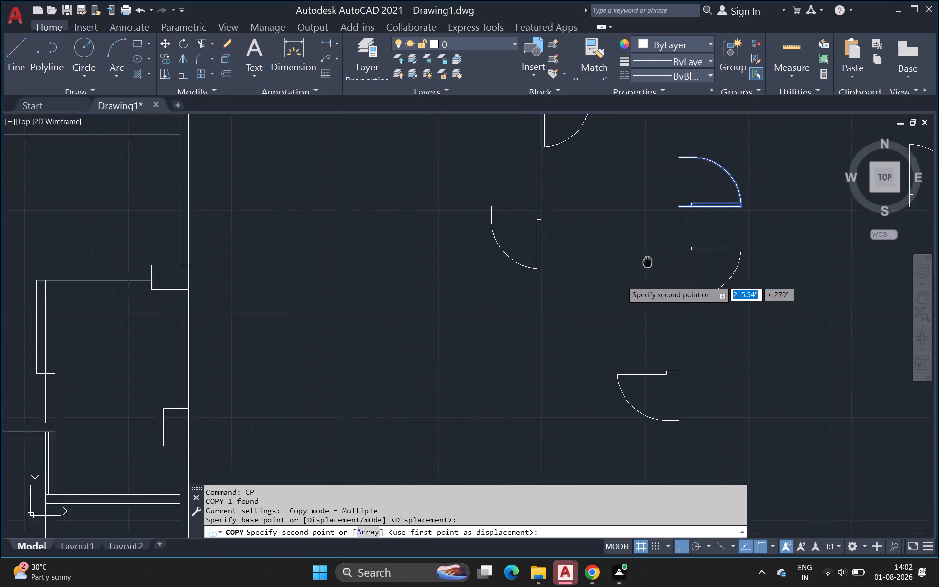
pyautogui.moveTo(655, 255); pyautogui.dragTo(830, 158, button='middle')
pyautogui.moveTo(436, 334); pyautogui.dragTo(524, 252, button='middle')
pyautogui.scroll(-1, 436, 334)
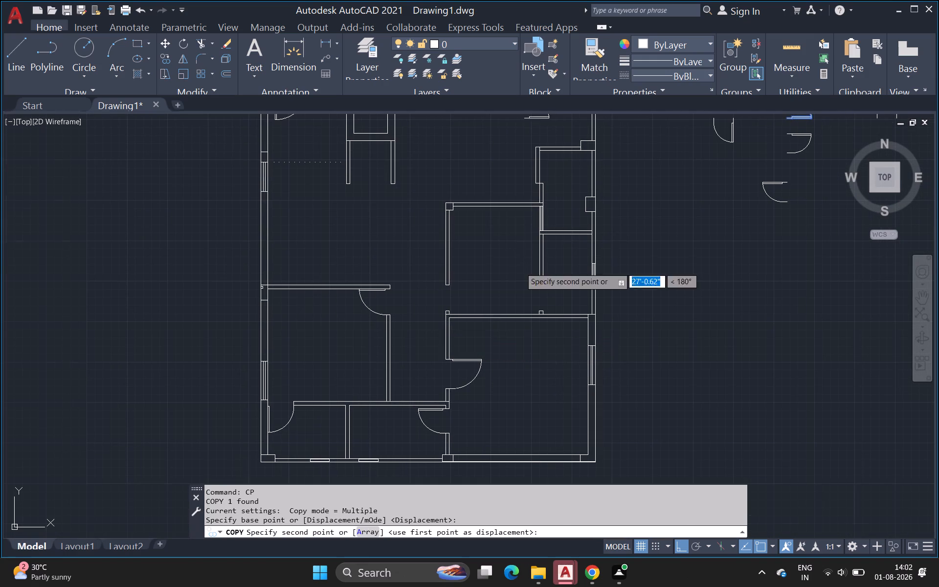
pyautogui.click(682, 544)
pyautogui.scroll(2, 471, 296)
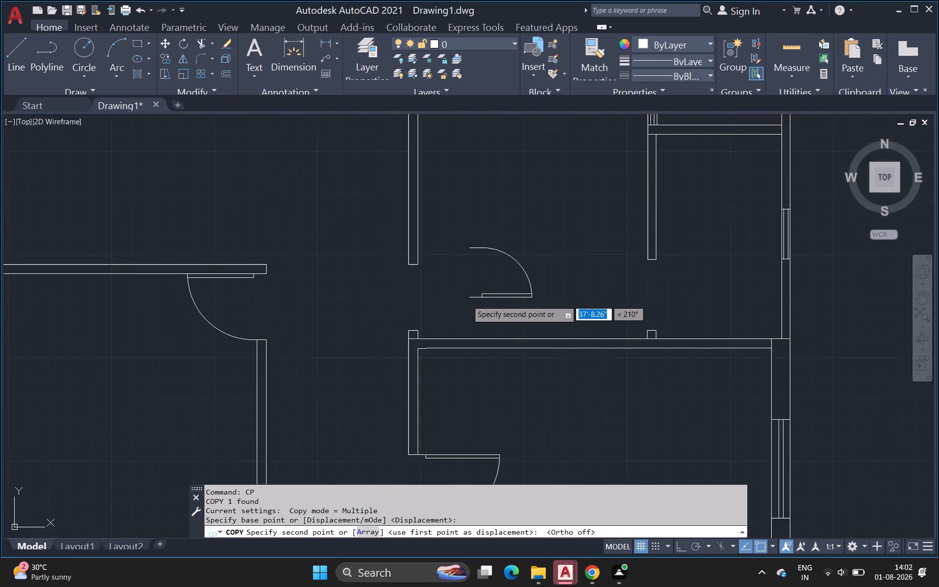
pyautogui.scroll(1, 467, 300)
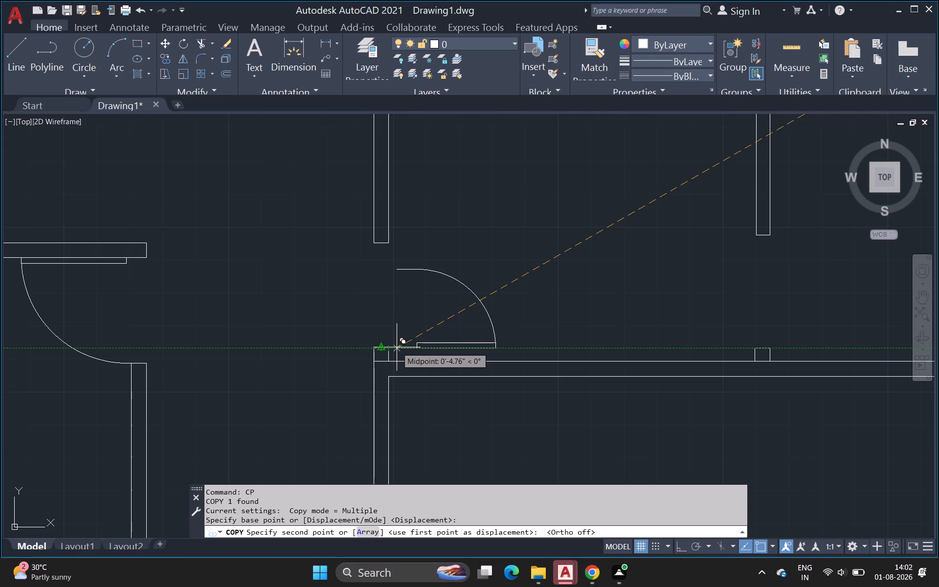
pyautogui.scroll(5, 396, 348)
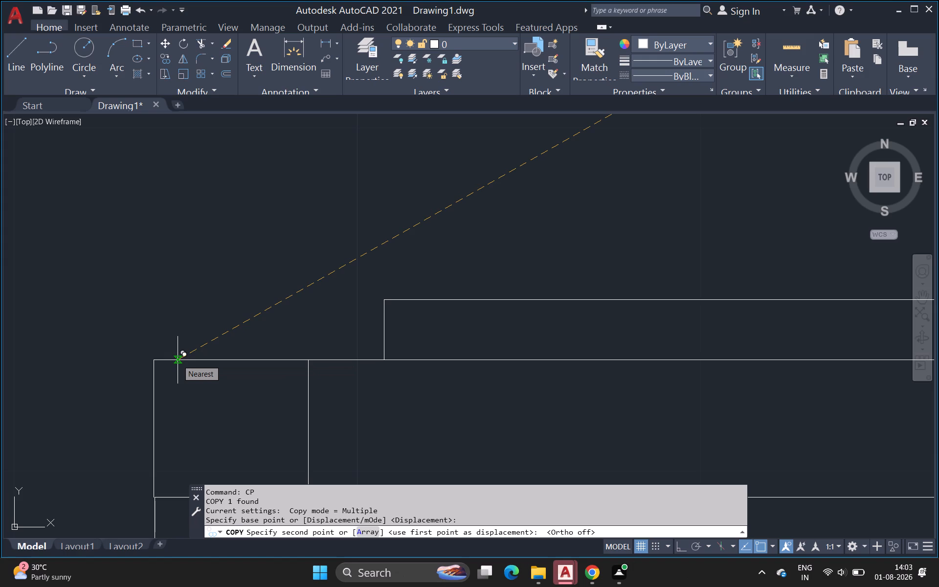
pyautogui.click(178, 360)
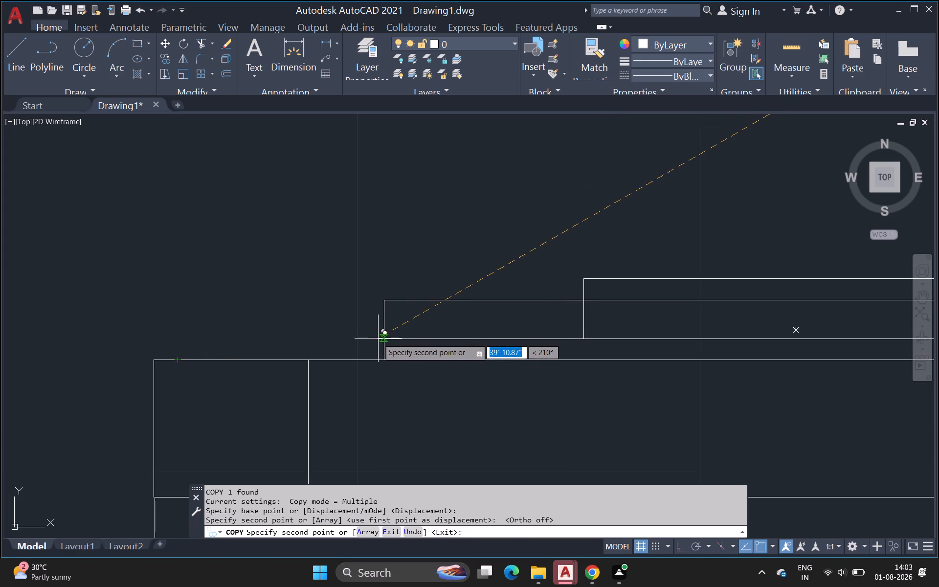
pyautogui.press('Escape')
# Stretch the placed door's opening width northward to the southeast corner of the wall end across the opening.
pyautogui.scroll(-2, 649, 327)
pyautogui.moveTo(655, 392); pyautogui.dragTo(650, 479, button='middle')
pyautogui.scroll(-1, 651, 473)
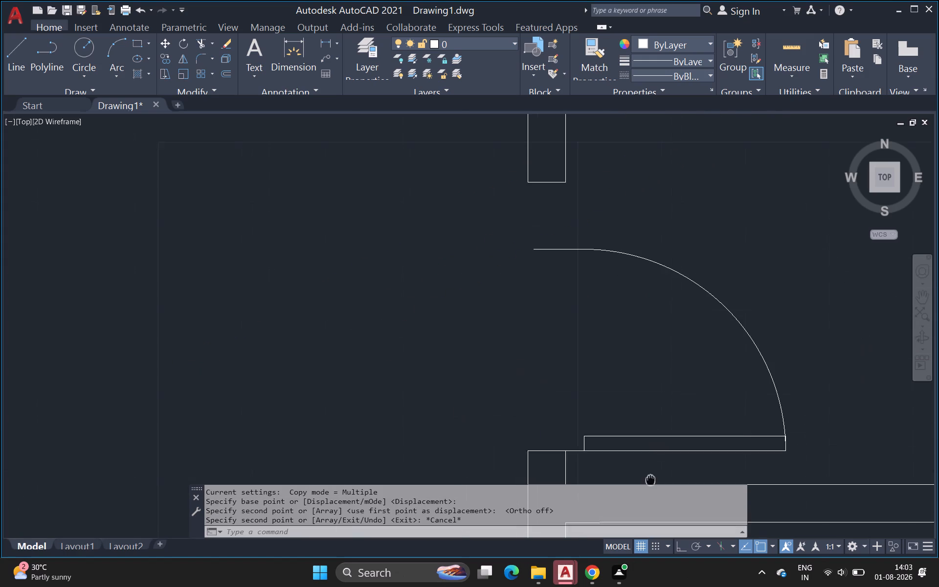
pyautogui.click(690, 286)
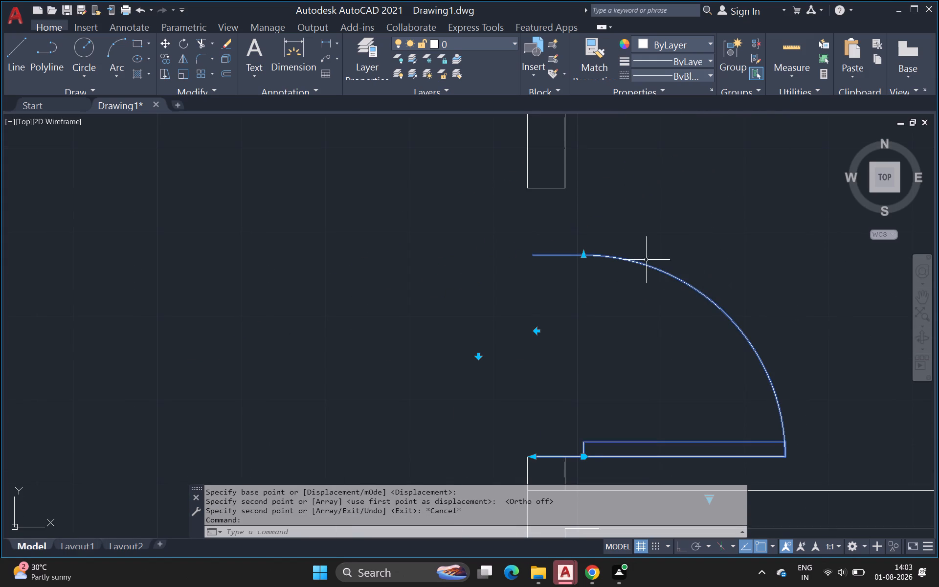
pyautogui.click(584, 255)
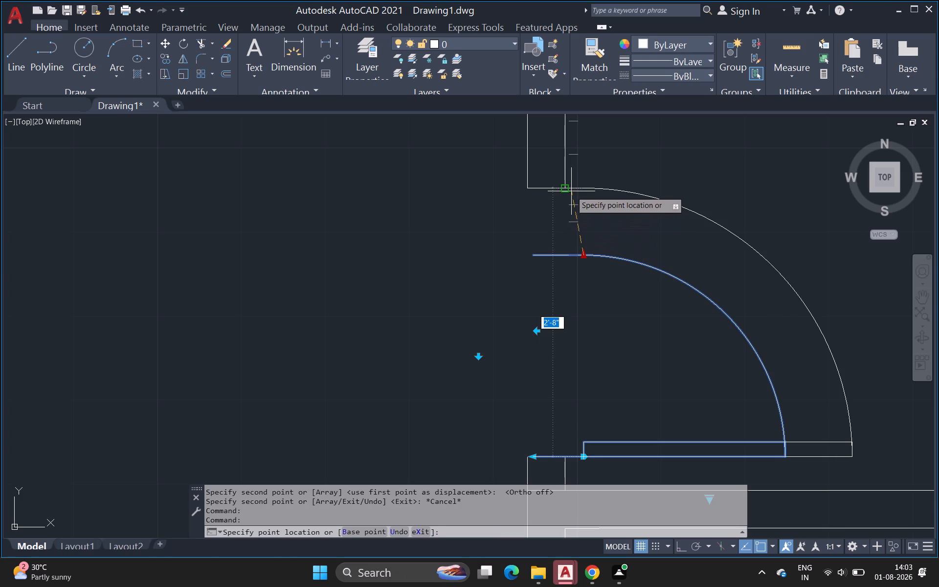
pyautogui.click(565, 187)
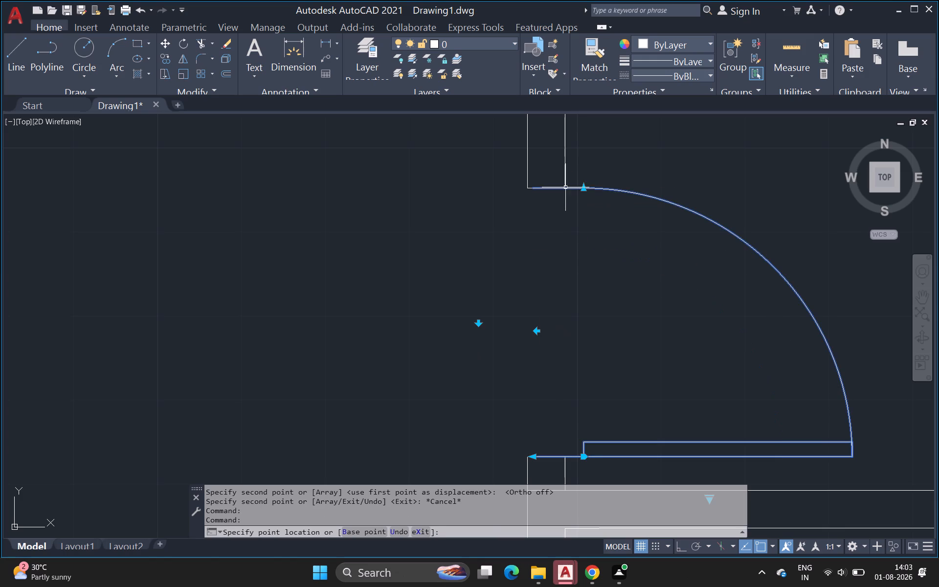
pyautogui.scroll(-3, 678, 207)
pyautogui.moveTo(678, 211); pyautogui.dragTo(474, 227, button='middle')
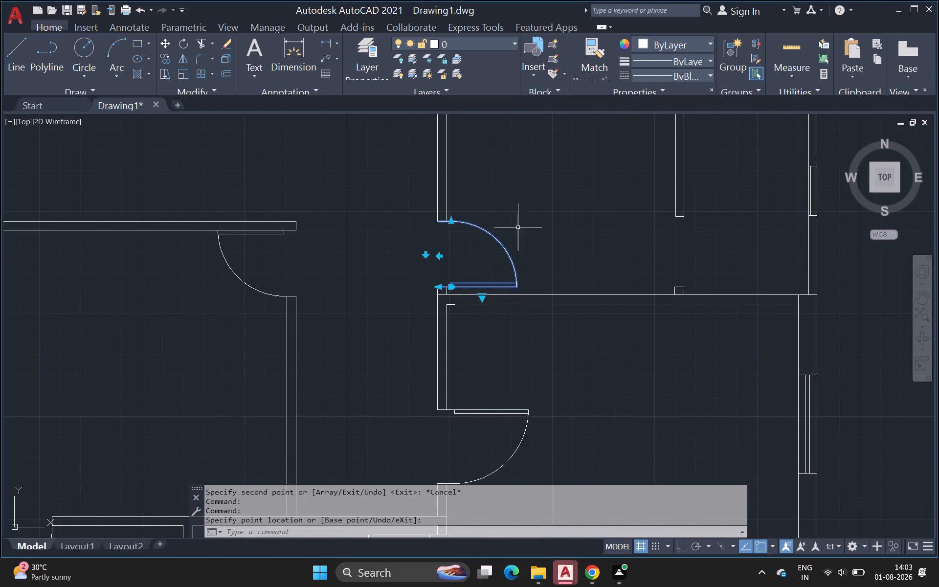
pyautogui.press('Escape')
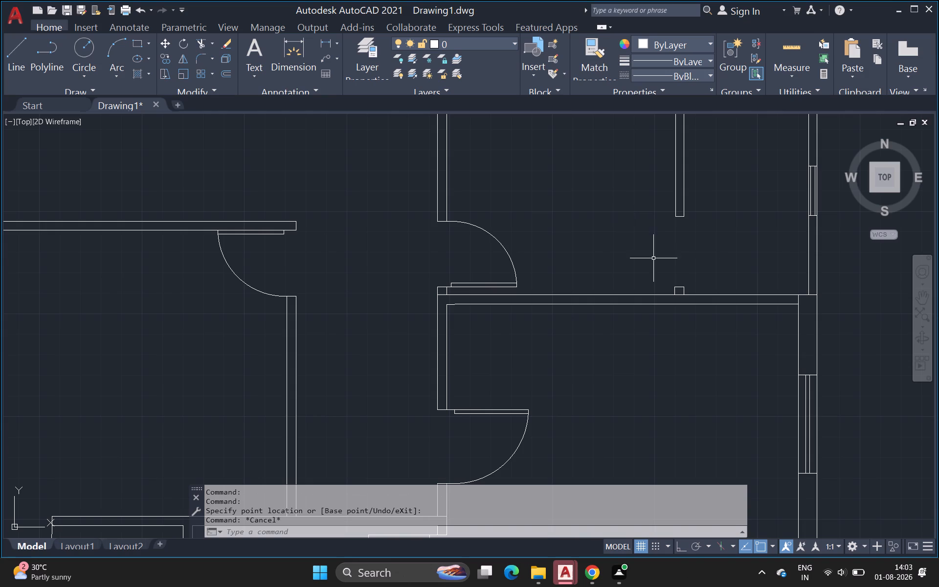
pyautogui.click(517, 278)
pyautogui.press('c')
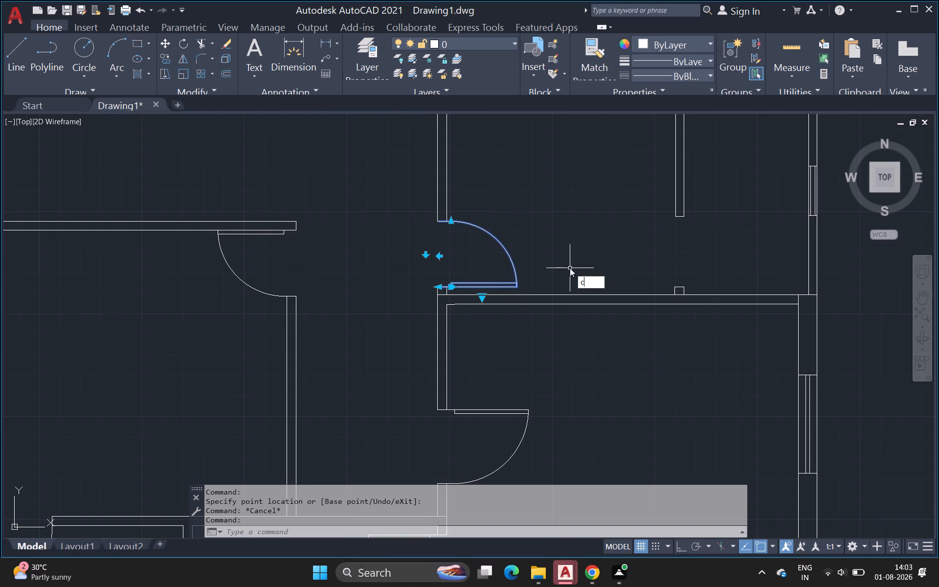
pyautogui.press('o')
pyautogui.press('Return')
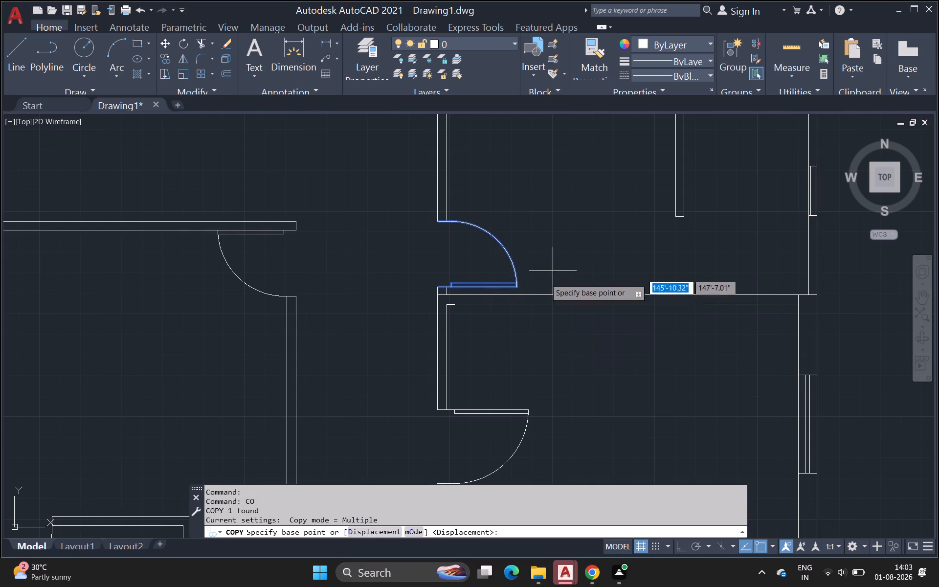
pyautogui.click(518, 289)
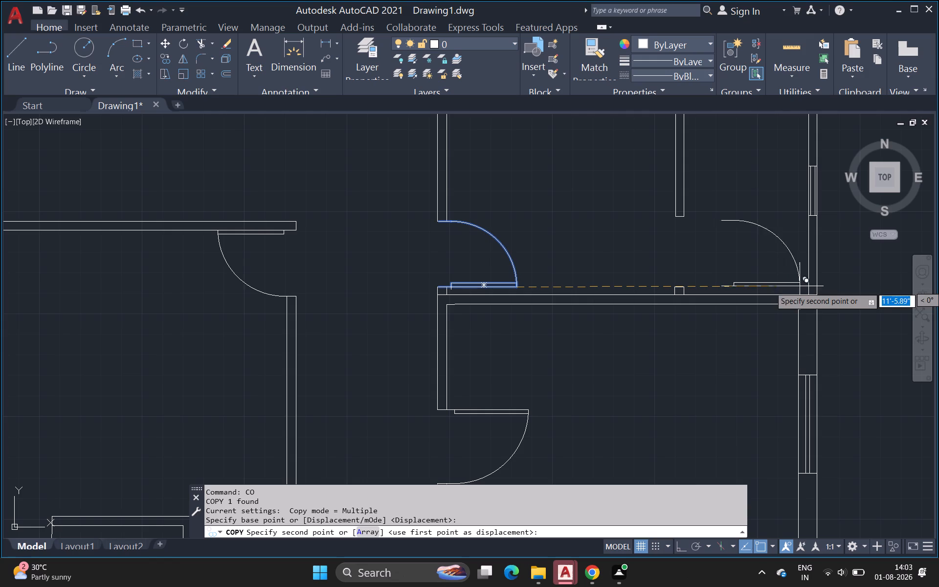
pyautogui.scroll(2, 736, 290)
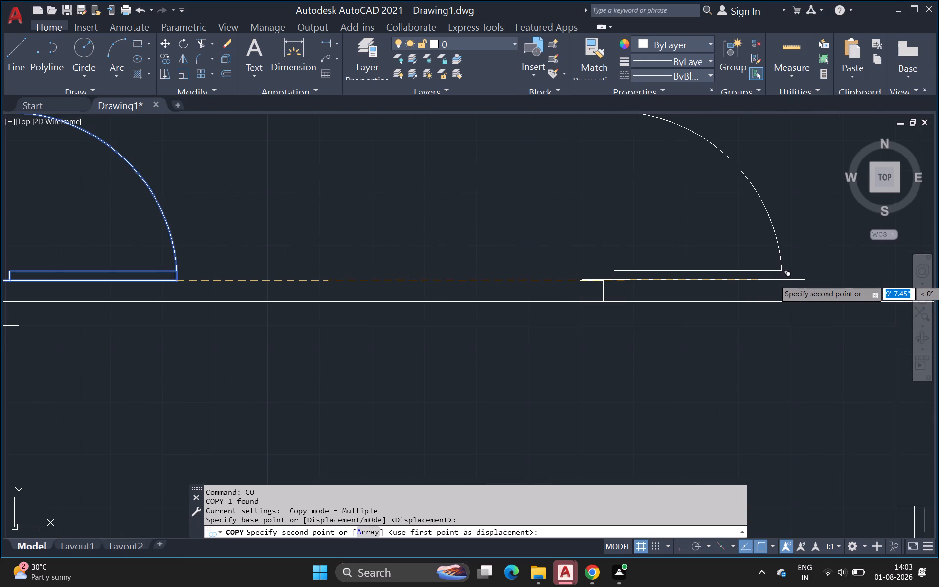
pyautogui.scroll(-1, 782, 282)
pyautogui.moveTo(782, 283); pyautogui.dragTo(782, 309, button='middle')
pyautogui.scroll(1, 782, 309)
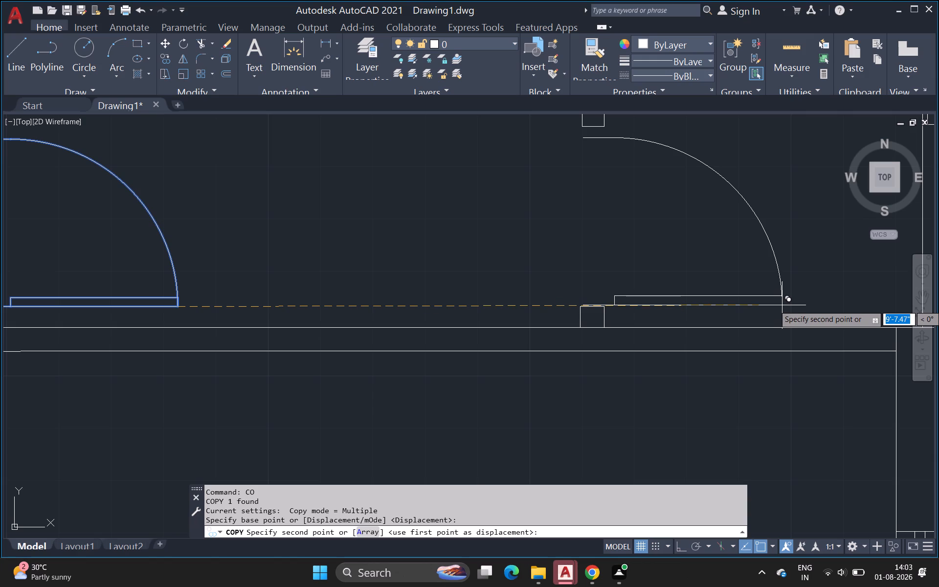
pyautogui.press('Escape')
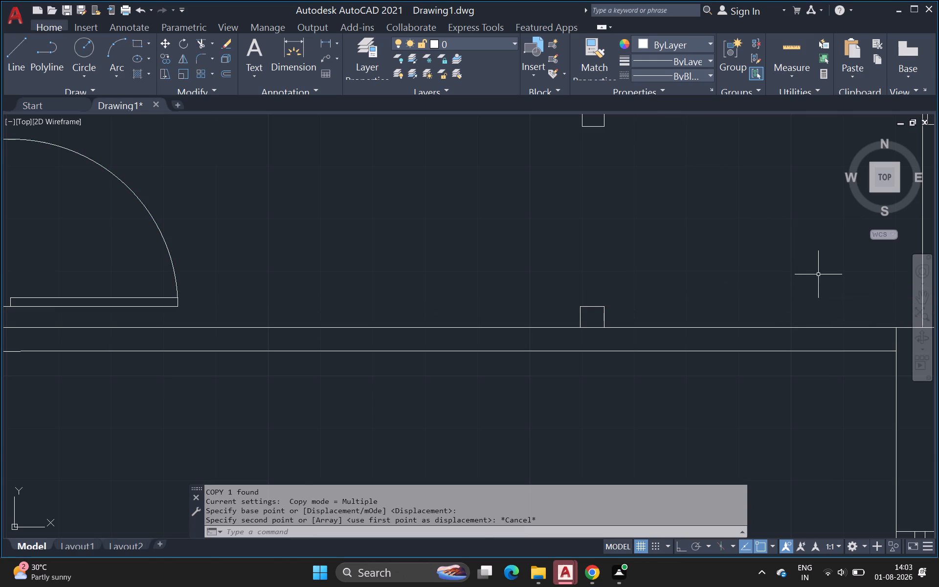
# Copy the same north-swinging reference door from the midpoint of its short south jamb line to the east wall stub's northeast corner.
pyautogui.scroll(-3, 815, 283)
pyautogui.moveTo(788, 330); pyautogui.dragTo(687, 368, button='middle')
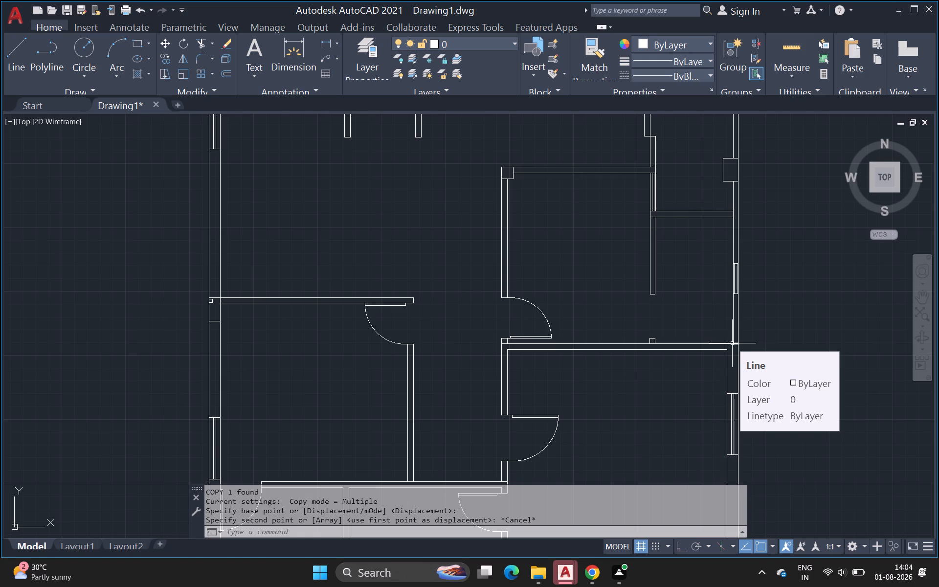
pyautogui.scroll(-1, 792, 343)
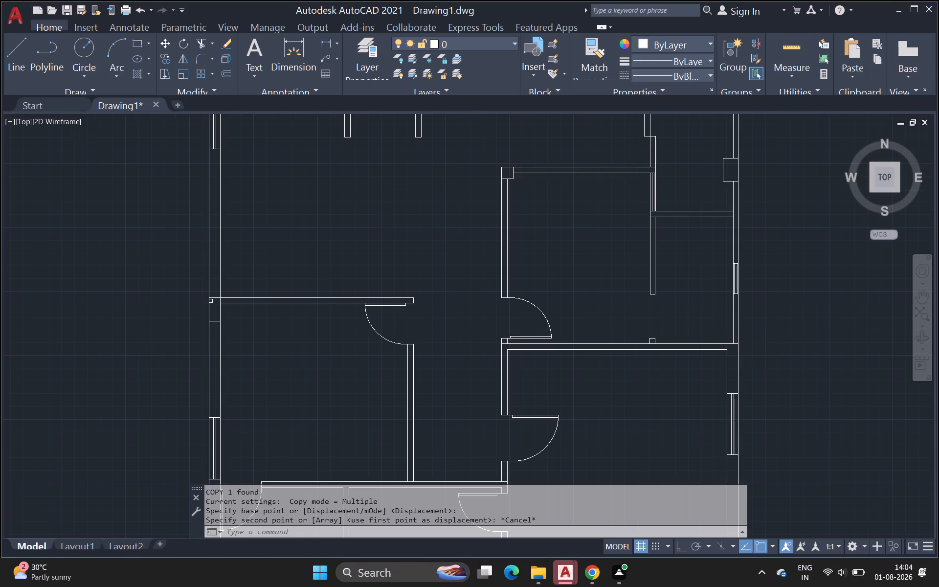
pyautogui.moveTo(875, 309); pyautogui.dragTo(568, 365, button='middle')
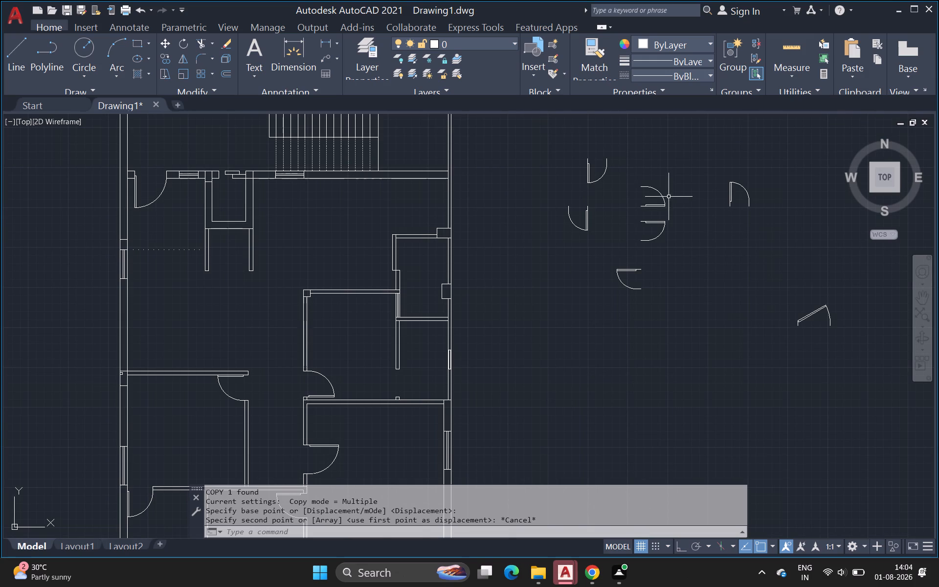
pyautogui.scroll(2, 637, 180)
pyautogui.moveTo(632, 179); pyautogui.dragTo(657, 225)
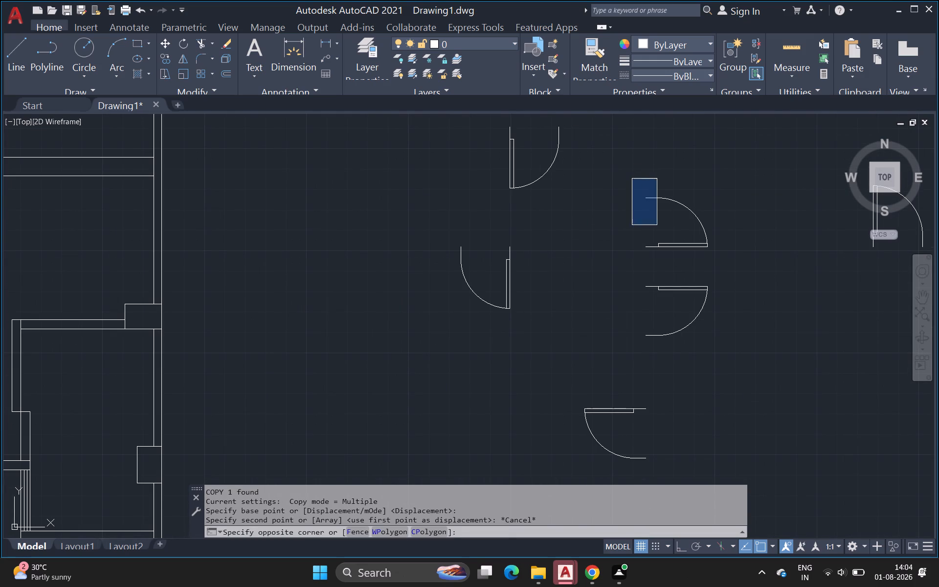
pyautogui.click(741, 271)
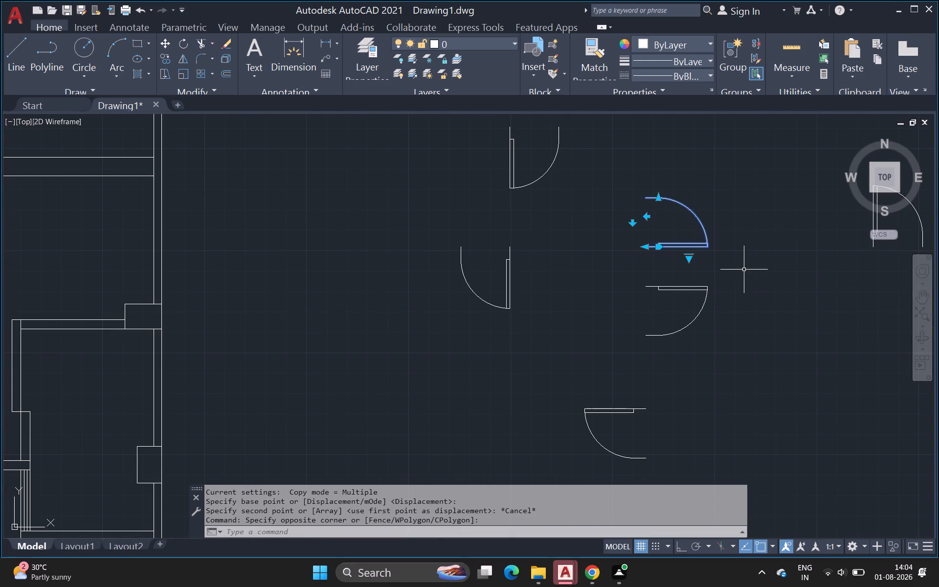
pyautogui.write('co')
pyautogui.press('Return')
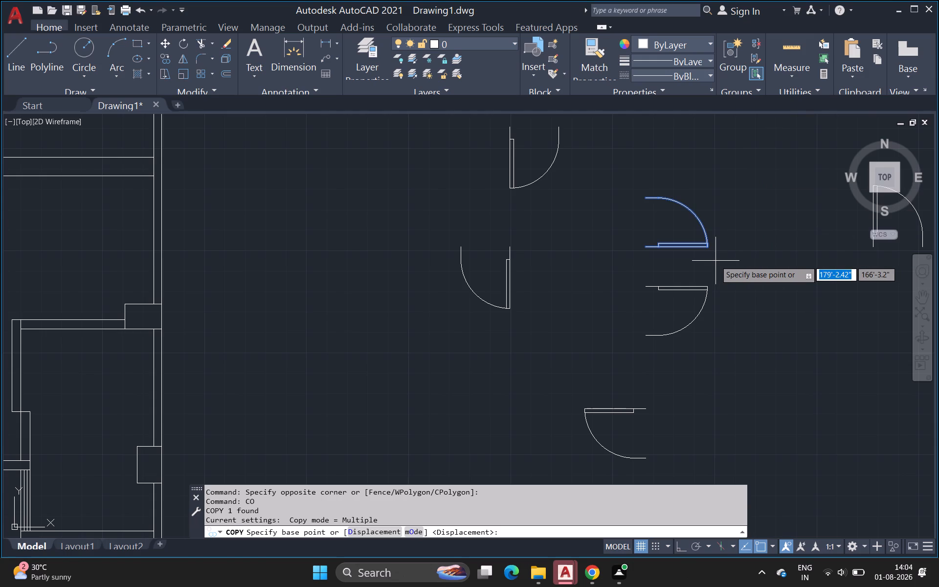
pyautogui.scroll(3, 667, 256)
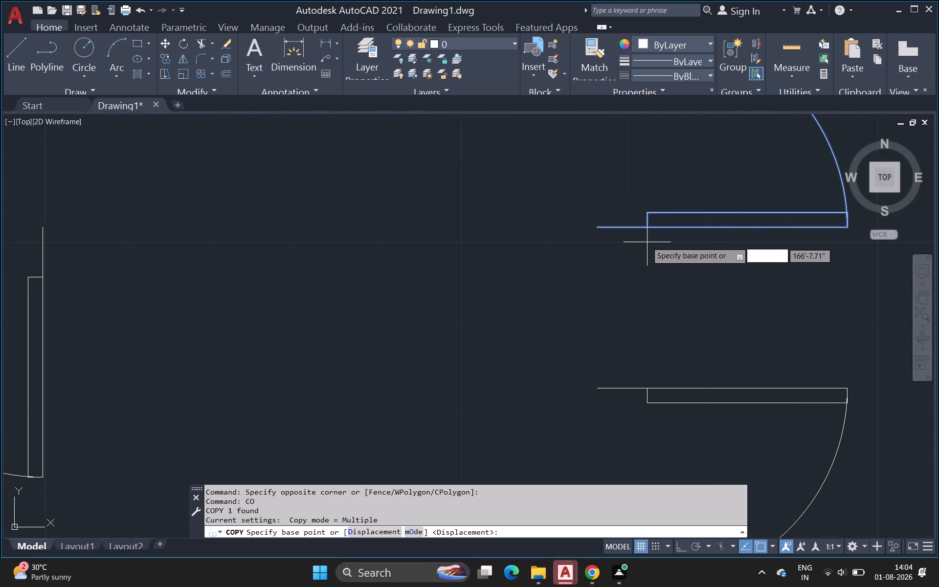
pyautogui.click(619, 228)
pyautogui.scroll(-1, 579, 282)
pyautogui.moveTo(580, 285); pyautogui.dragTo(791, 198, button='middle')
pyautogui.scroll(-1, 618, 281)
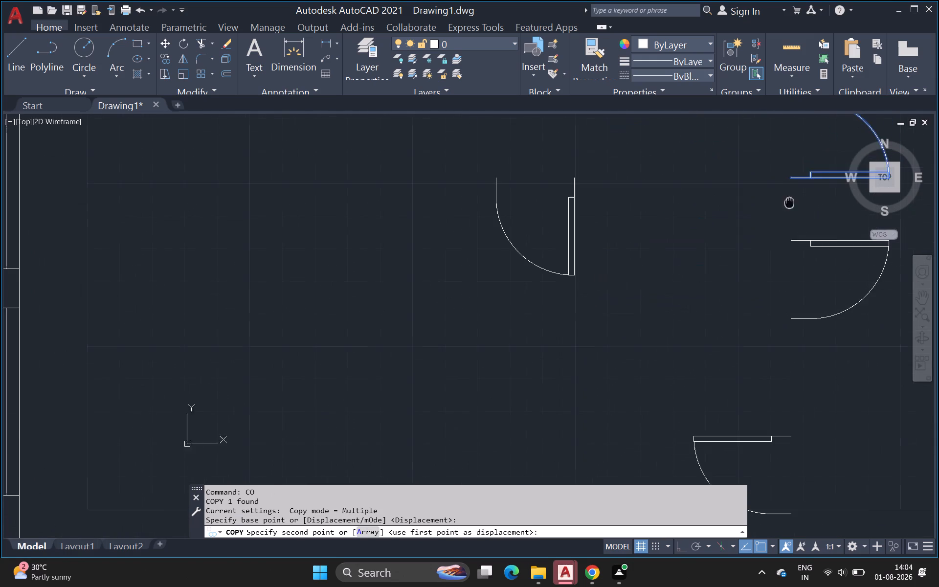
pyautogui.scroll(-5, 745, 228)
pyautogui.moveTo(713, 262); pyautogui.dragTo(770, 210, button='middle')
pyautogui.scroll(4, 696, 273)
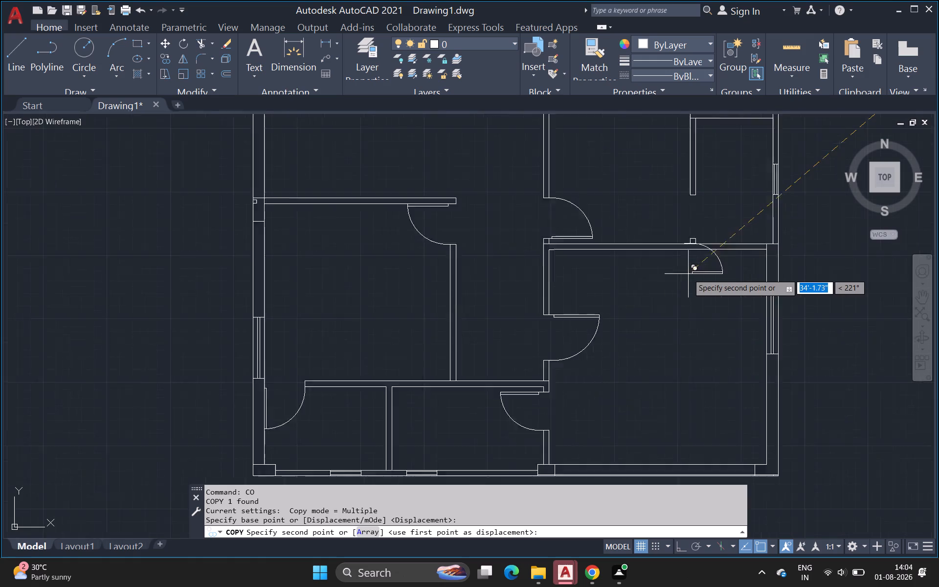
pyautogui.scroll(3, 707, 218)
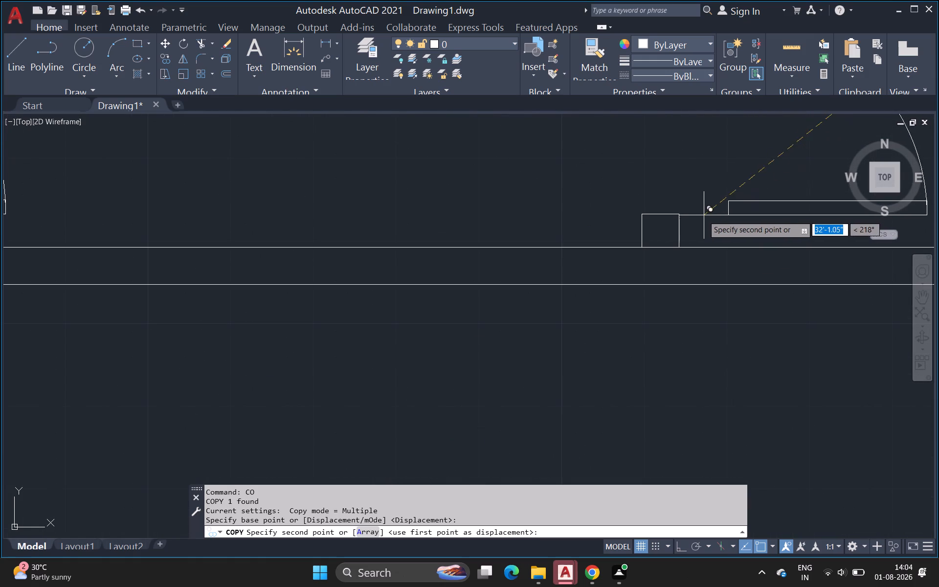
pyautogui.click(678, 213)
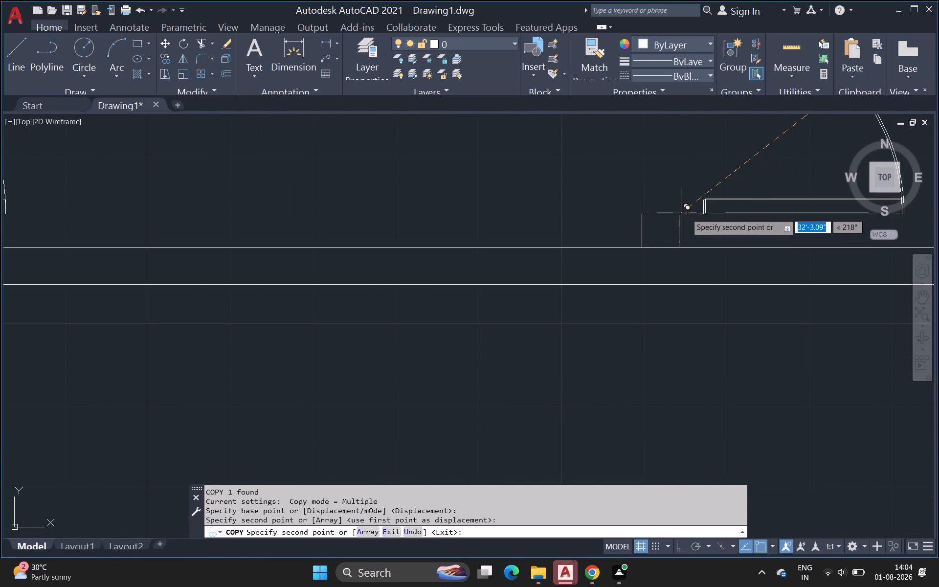
pyautogui.scroll(-2, 698, 232)
pyautogui.moveTo(698, 240); pyautogui.dragTo(691, 290, button='middle')
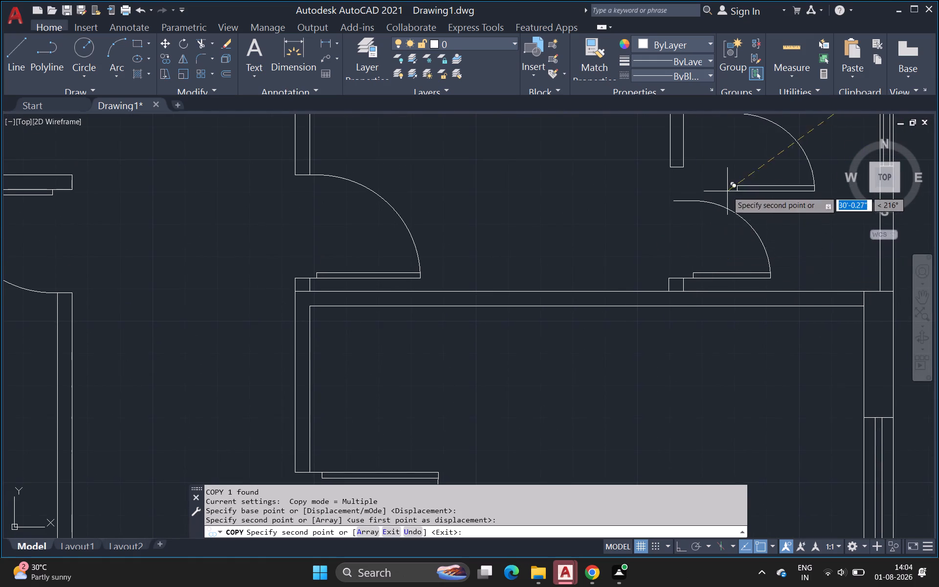
pyautogui.press('Escape')
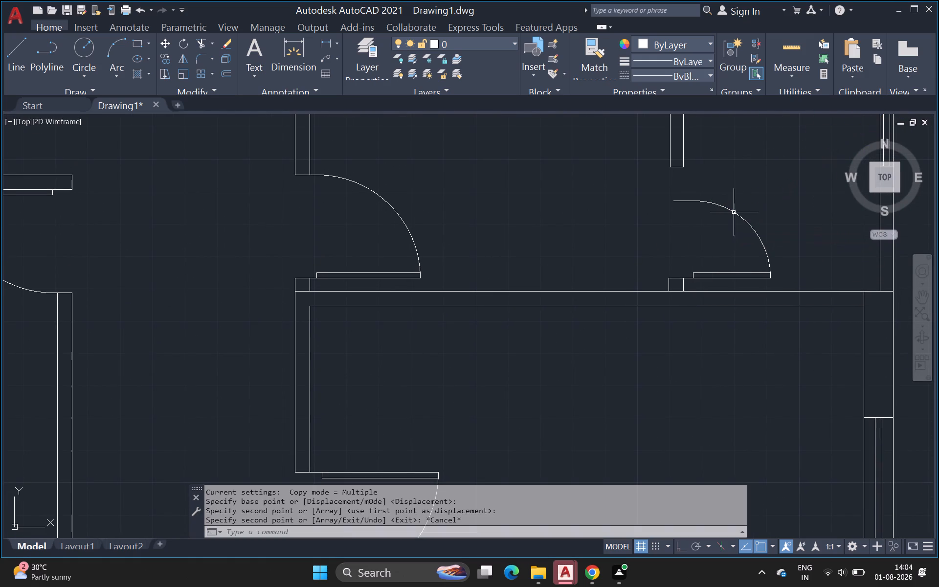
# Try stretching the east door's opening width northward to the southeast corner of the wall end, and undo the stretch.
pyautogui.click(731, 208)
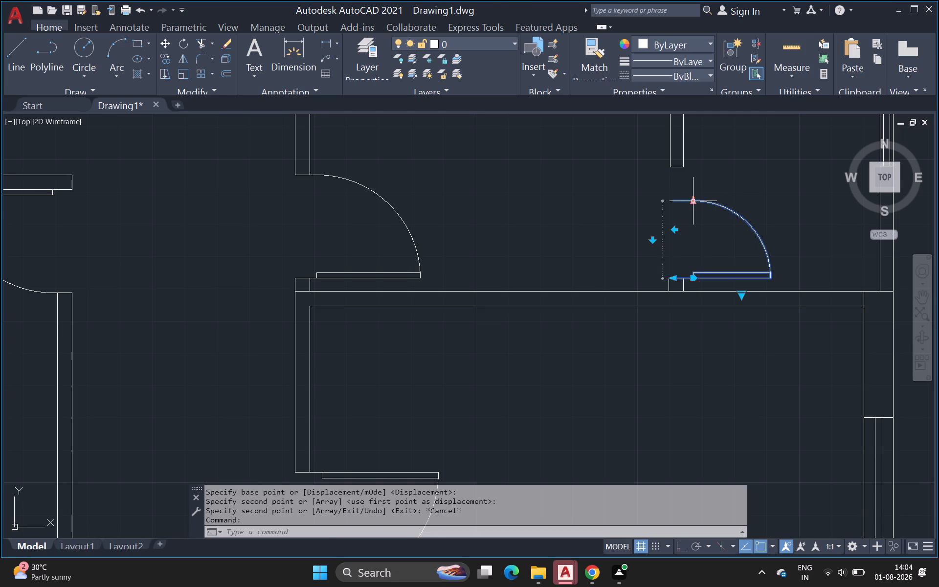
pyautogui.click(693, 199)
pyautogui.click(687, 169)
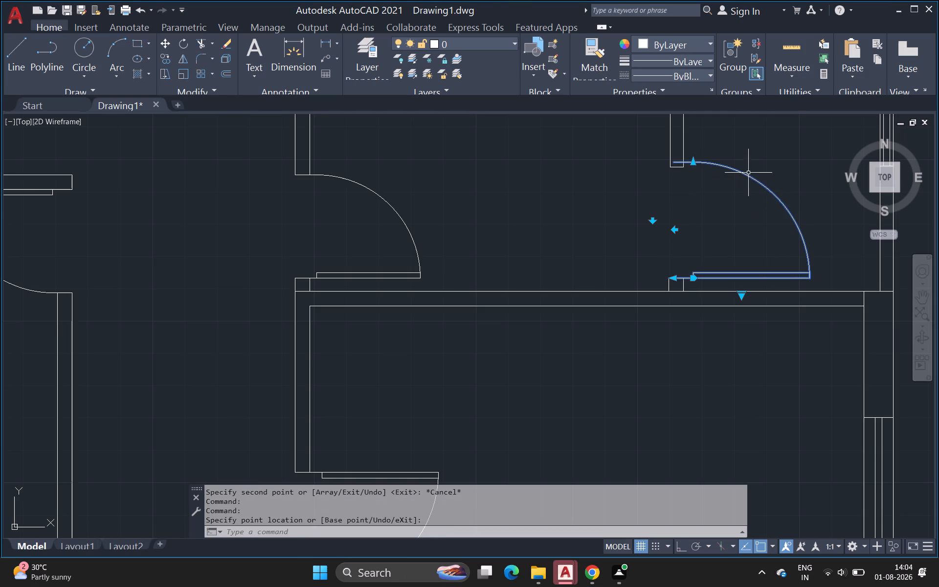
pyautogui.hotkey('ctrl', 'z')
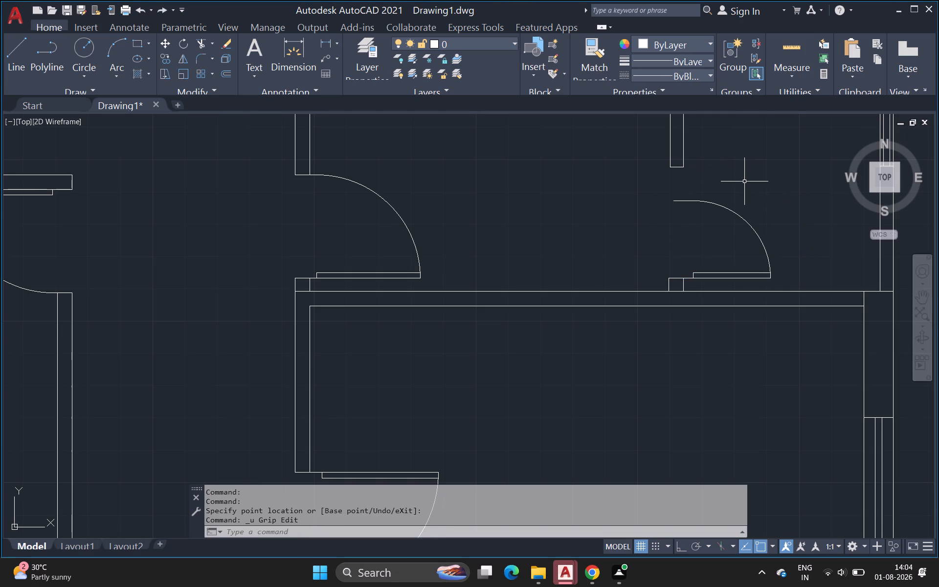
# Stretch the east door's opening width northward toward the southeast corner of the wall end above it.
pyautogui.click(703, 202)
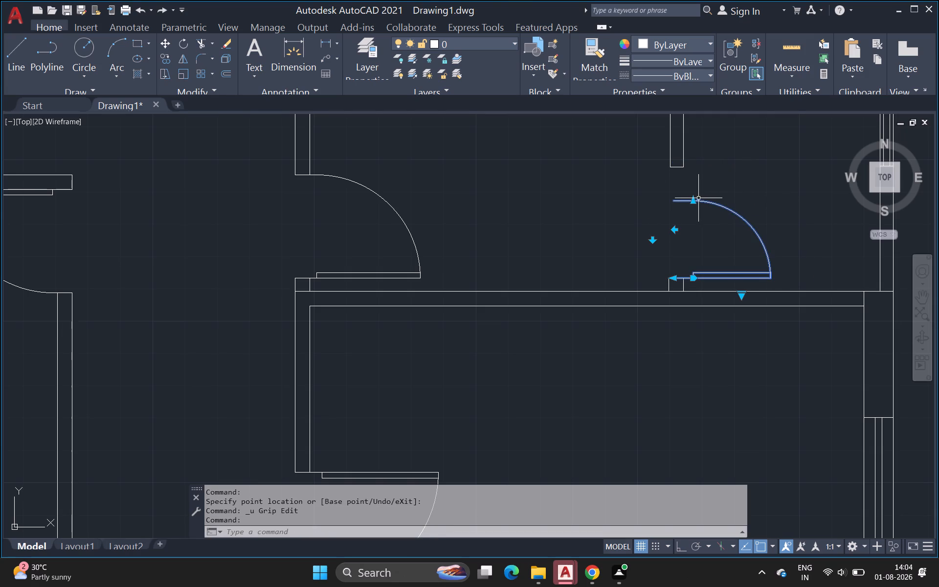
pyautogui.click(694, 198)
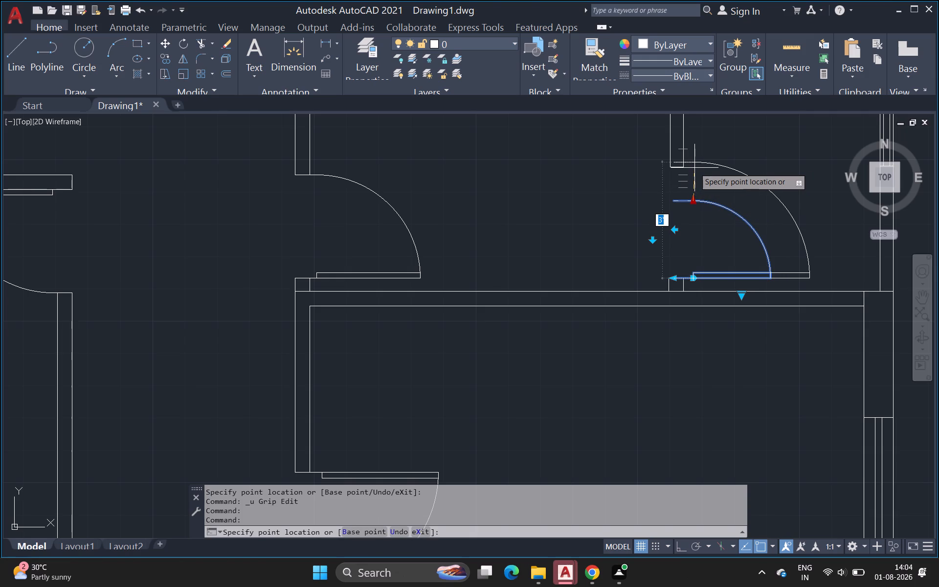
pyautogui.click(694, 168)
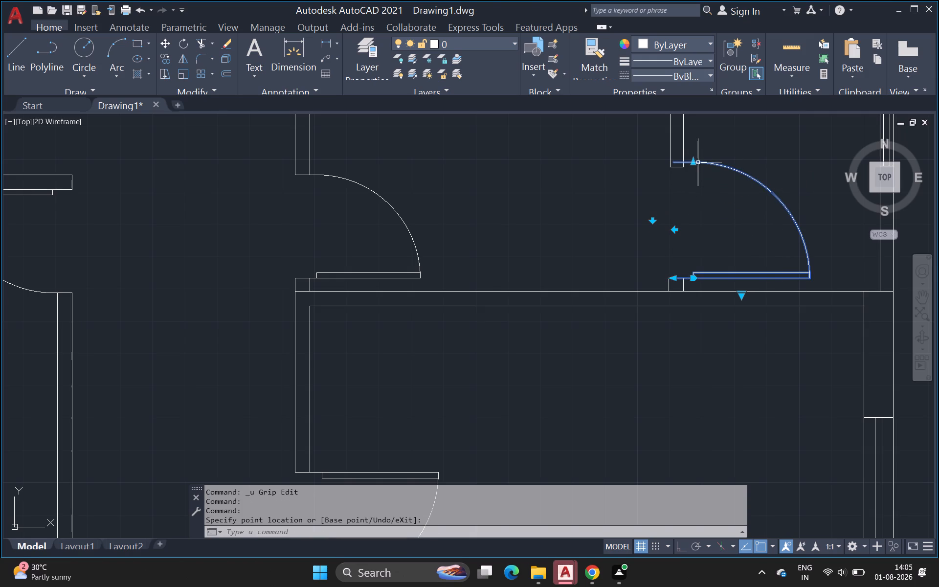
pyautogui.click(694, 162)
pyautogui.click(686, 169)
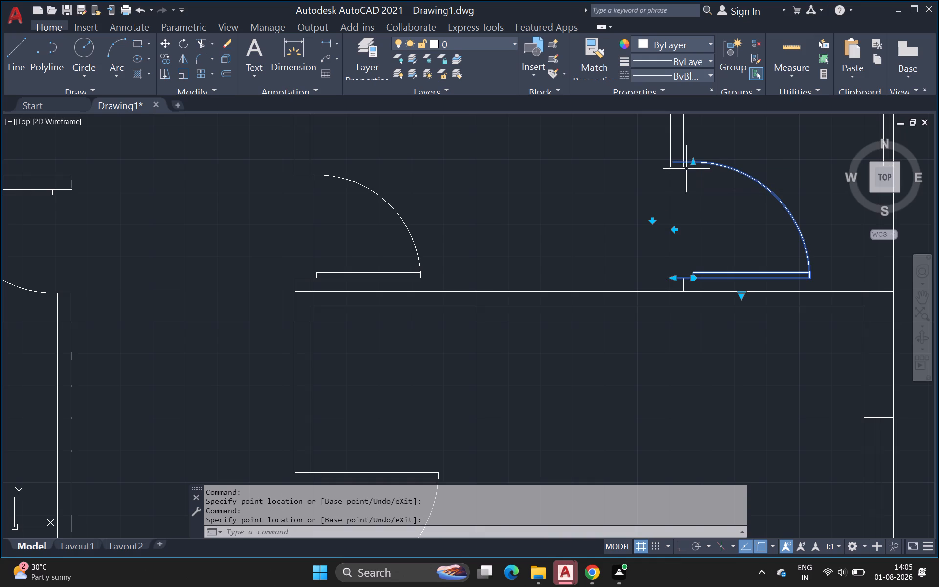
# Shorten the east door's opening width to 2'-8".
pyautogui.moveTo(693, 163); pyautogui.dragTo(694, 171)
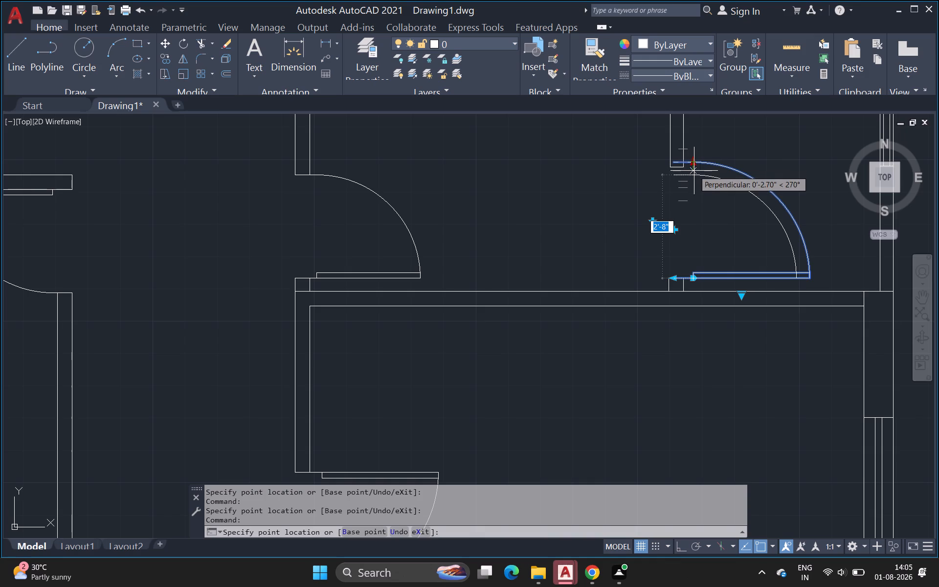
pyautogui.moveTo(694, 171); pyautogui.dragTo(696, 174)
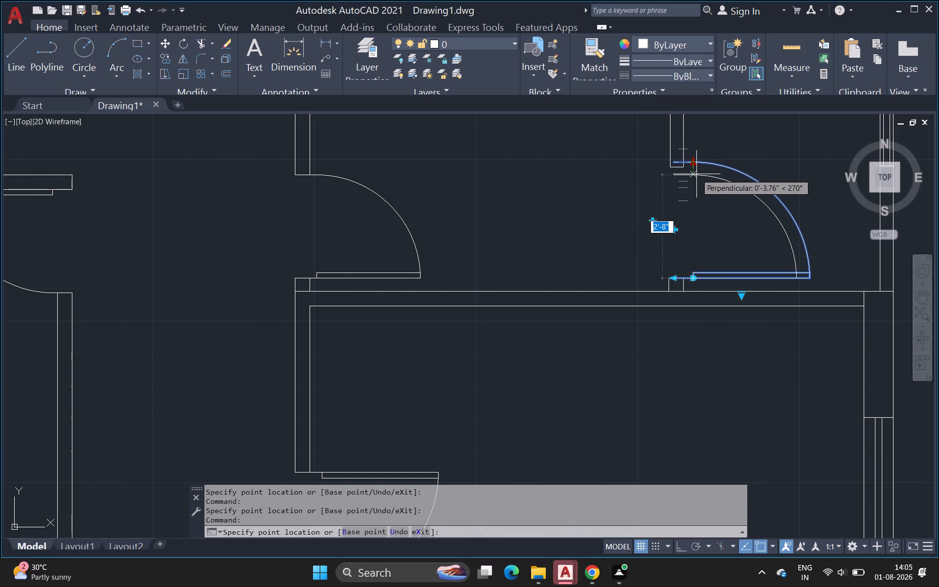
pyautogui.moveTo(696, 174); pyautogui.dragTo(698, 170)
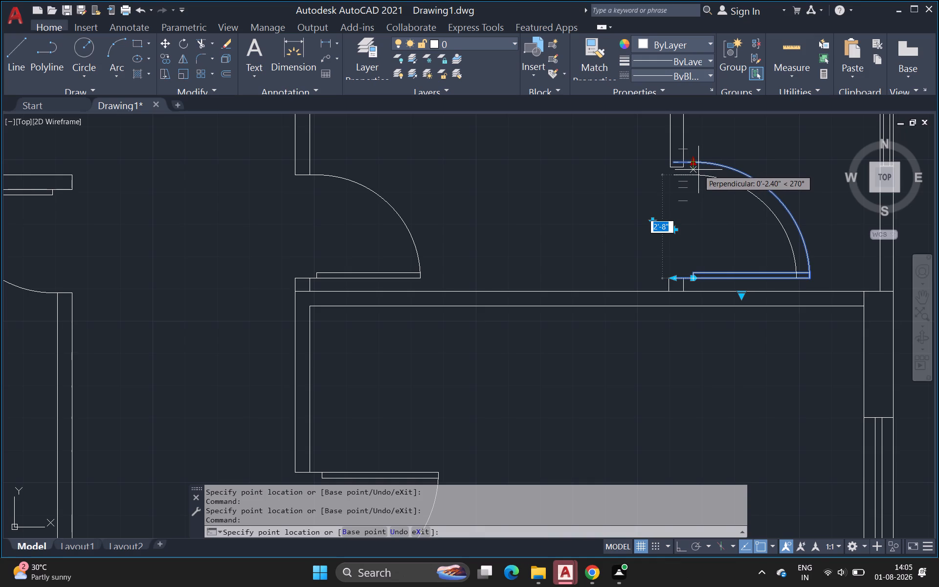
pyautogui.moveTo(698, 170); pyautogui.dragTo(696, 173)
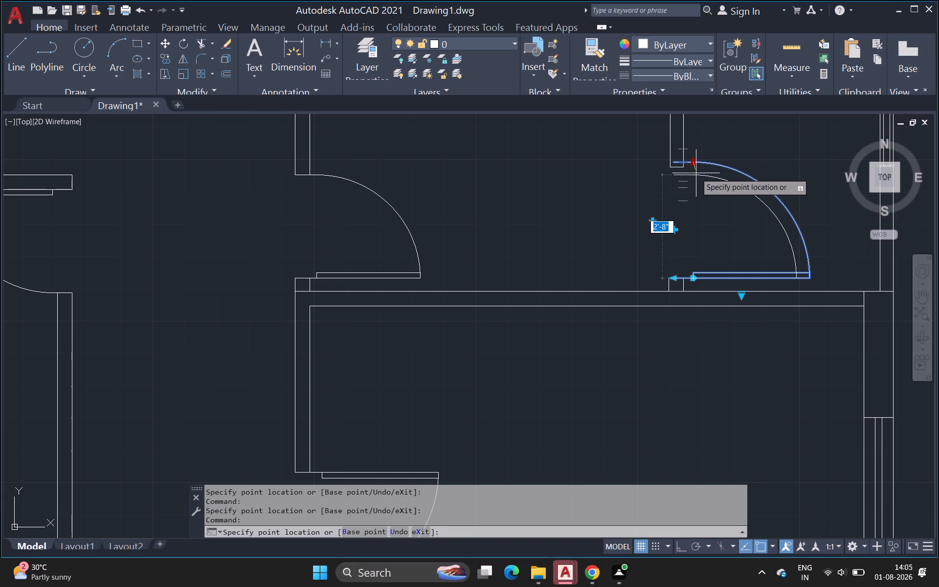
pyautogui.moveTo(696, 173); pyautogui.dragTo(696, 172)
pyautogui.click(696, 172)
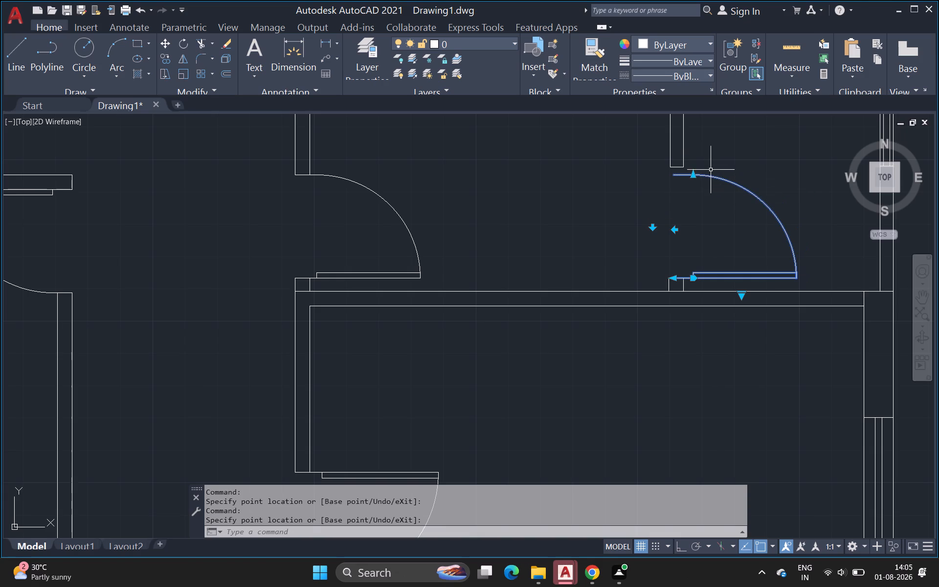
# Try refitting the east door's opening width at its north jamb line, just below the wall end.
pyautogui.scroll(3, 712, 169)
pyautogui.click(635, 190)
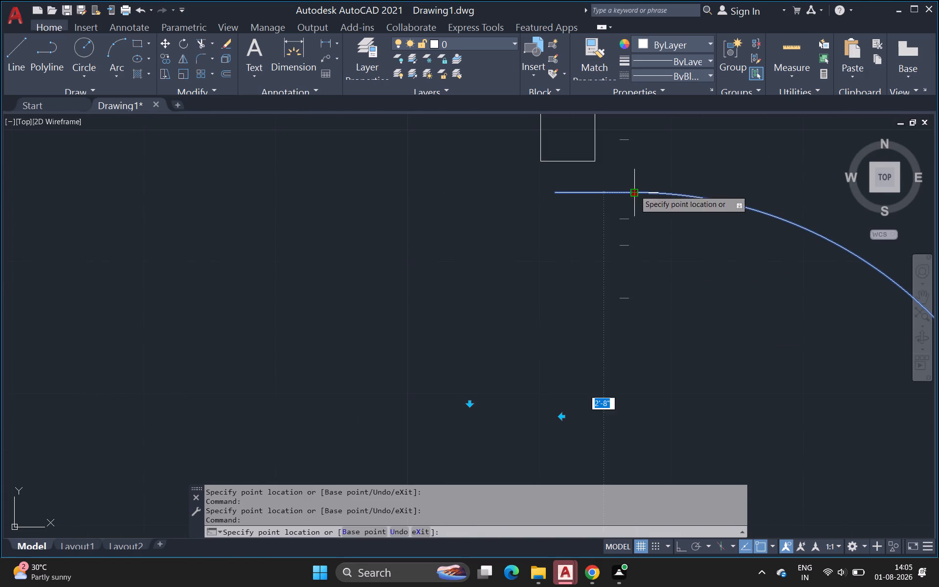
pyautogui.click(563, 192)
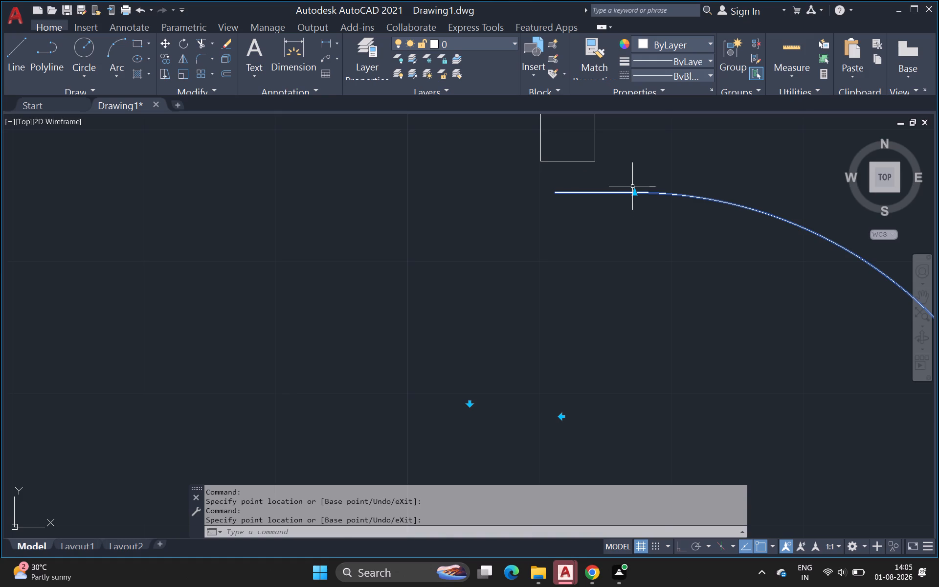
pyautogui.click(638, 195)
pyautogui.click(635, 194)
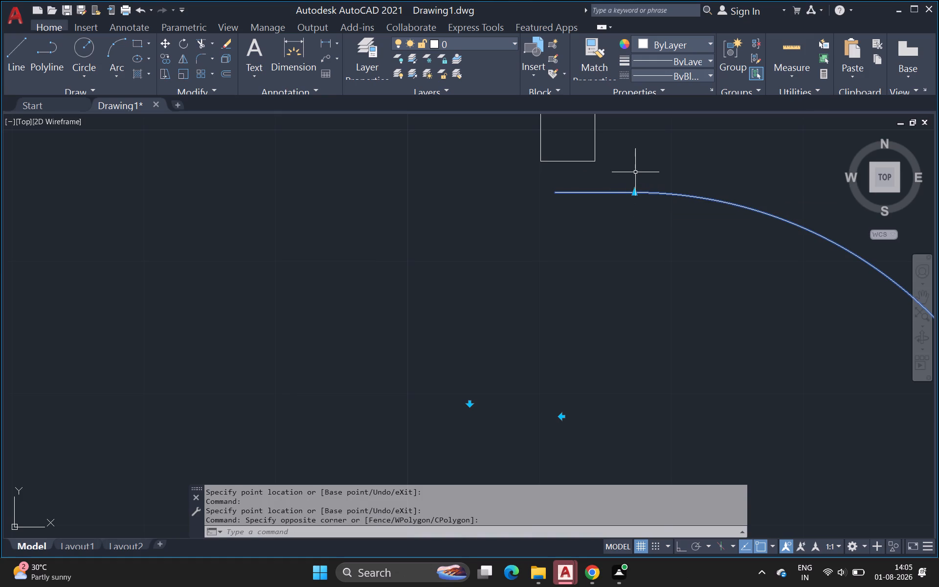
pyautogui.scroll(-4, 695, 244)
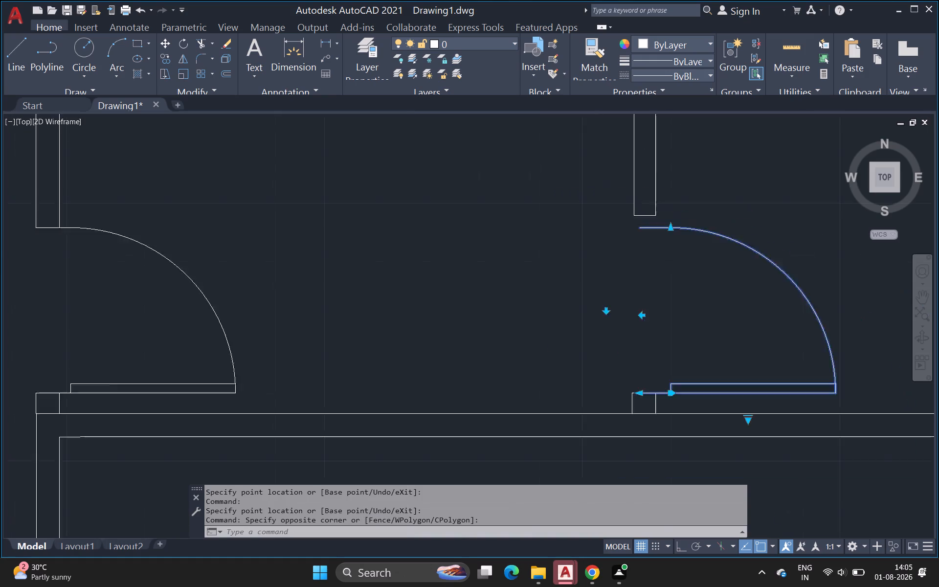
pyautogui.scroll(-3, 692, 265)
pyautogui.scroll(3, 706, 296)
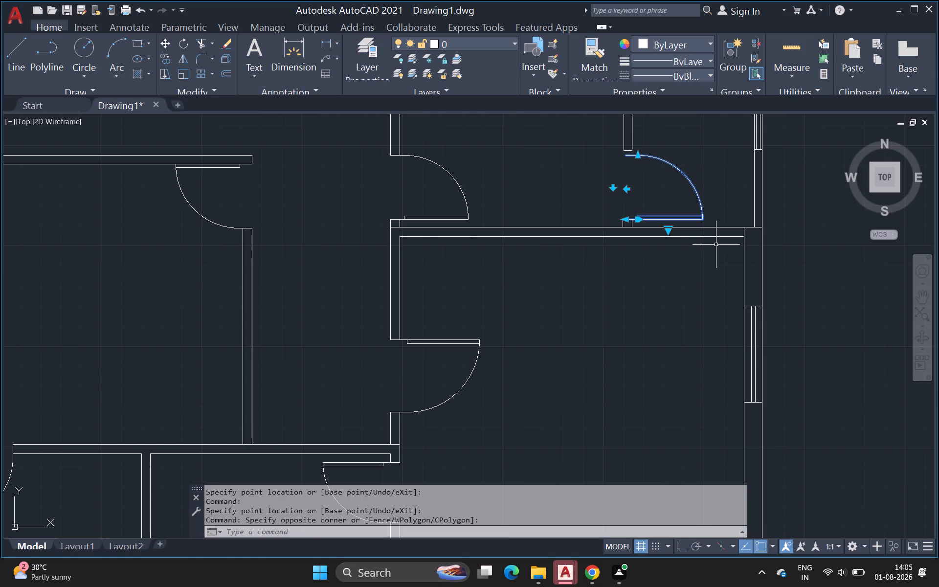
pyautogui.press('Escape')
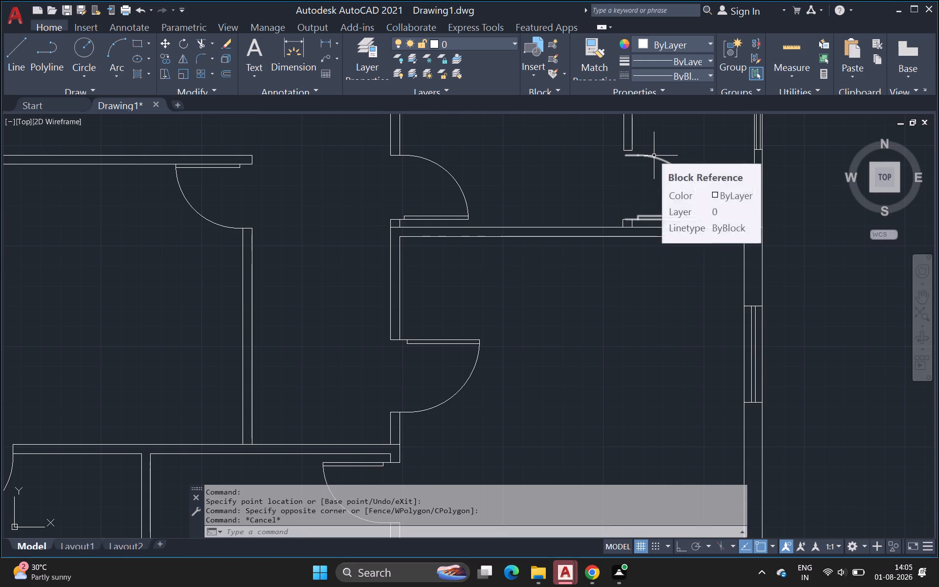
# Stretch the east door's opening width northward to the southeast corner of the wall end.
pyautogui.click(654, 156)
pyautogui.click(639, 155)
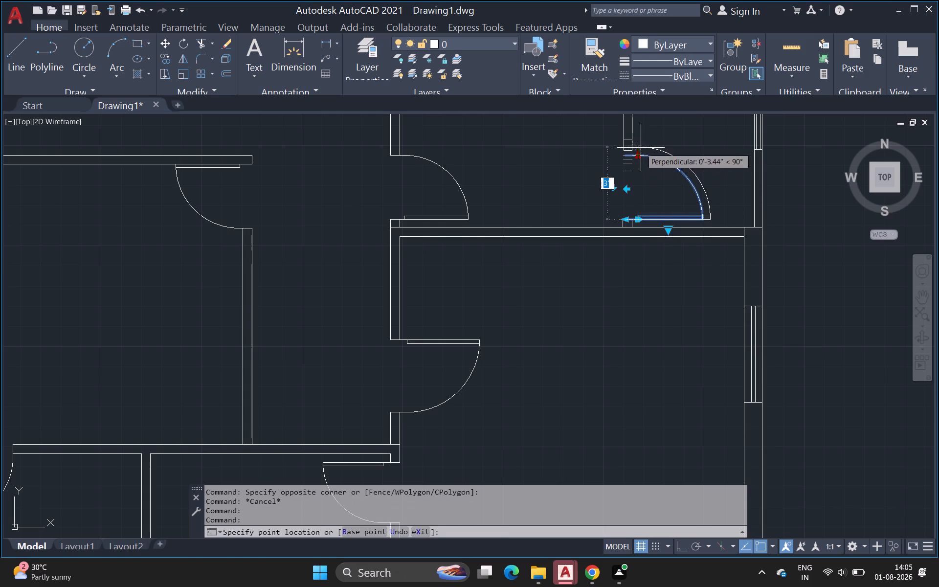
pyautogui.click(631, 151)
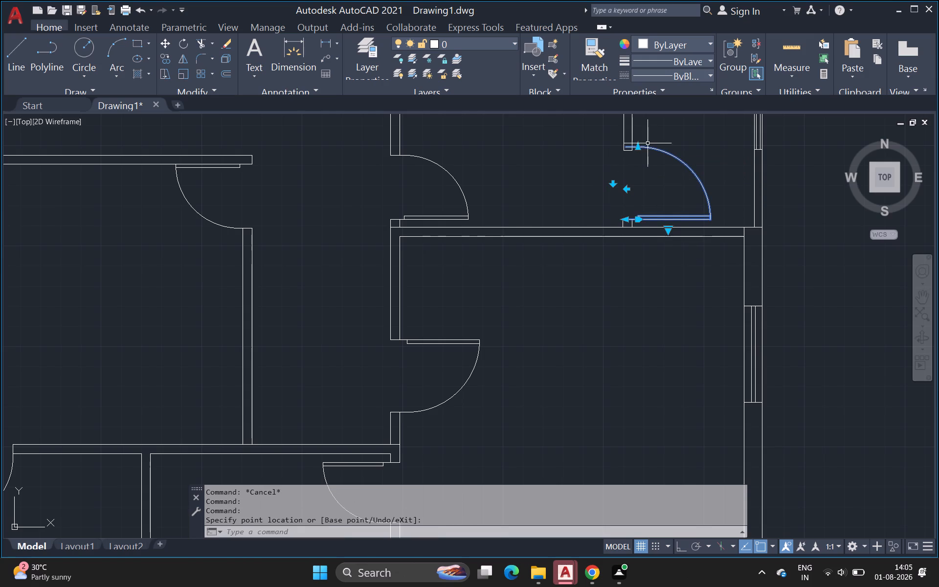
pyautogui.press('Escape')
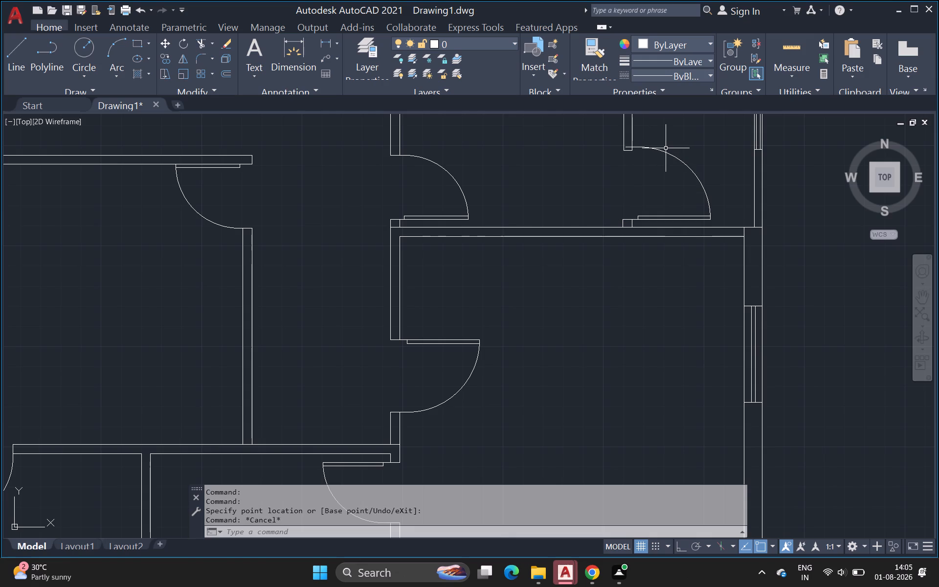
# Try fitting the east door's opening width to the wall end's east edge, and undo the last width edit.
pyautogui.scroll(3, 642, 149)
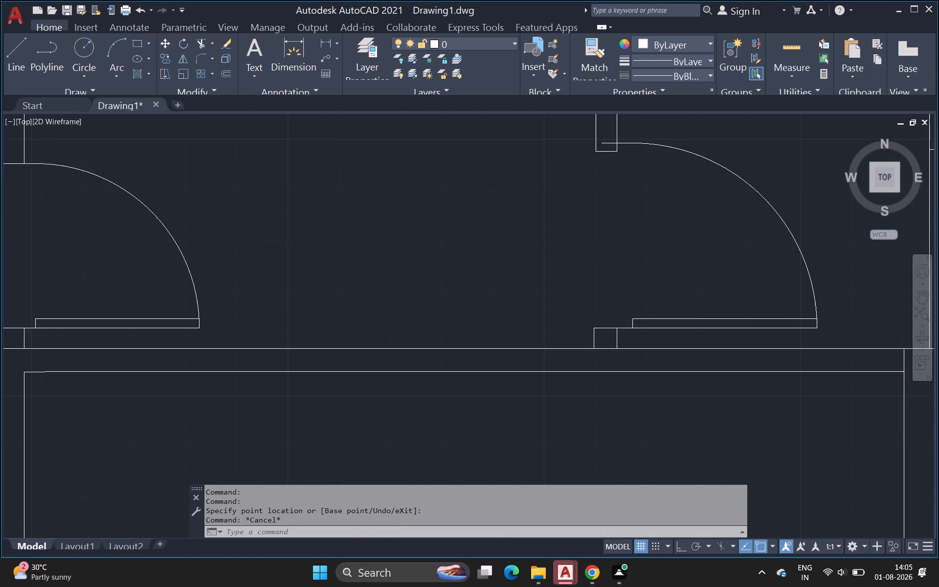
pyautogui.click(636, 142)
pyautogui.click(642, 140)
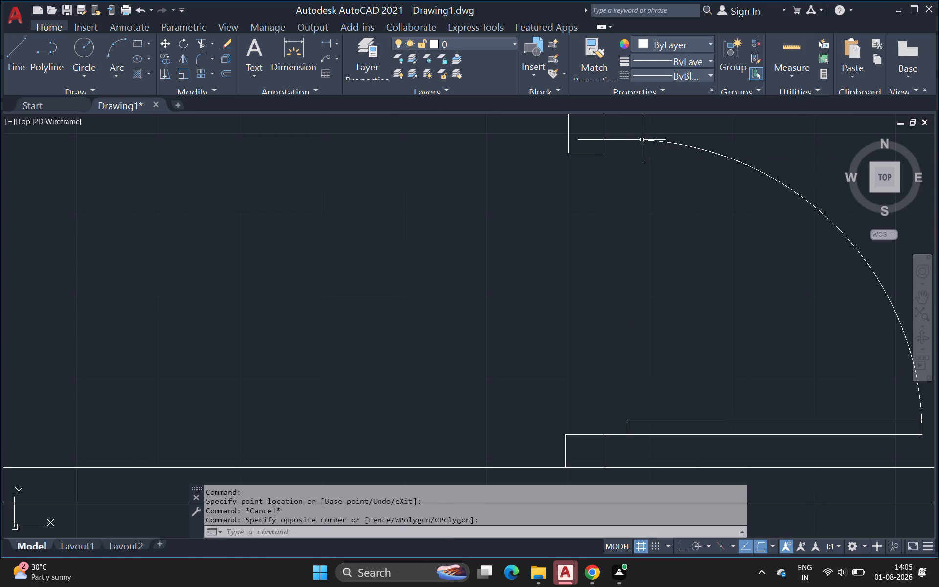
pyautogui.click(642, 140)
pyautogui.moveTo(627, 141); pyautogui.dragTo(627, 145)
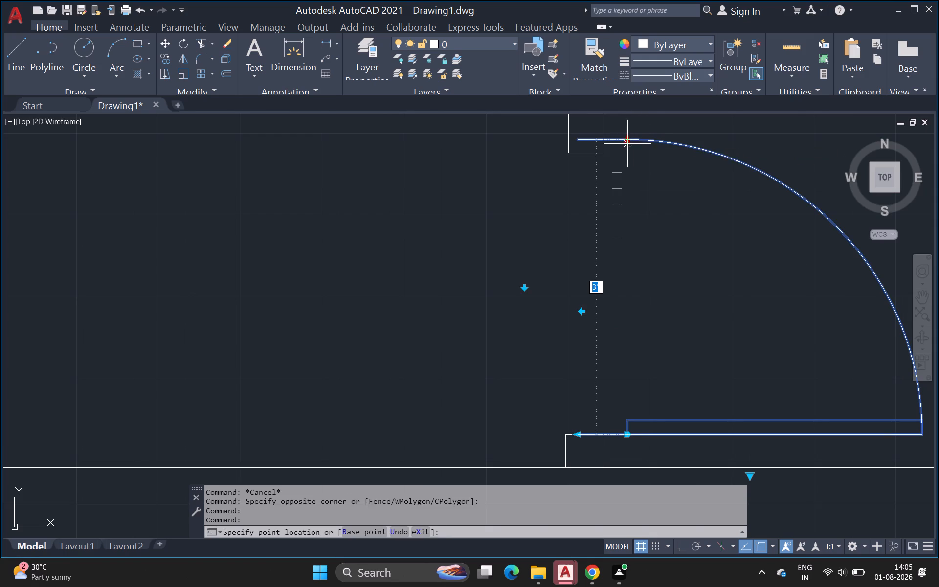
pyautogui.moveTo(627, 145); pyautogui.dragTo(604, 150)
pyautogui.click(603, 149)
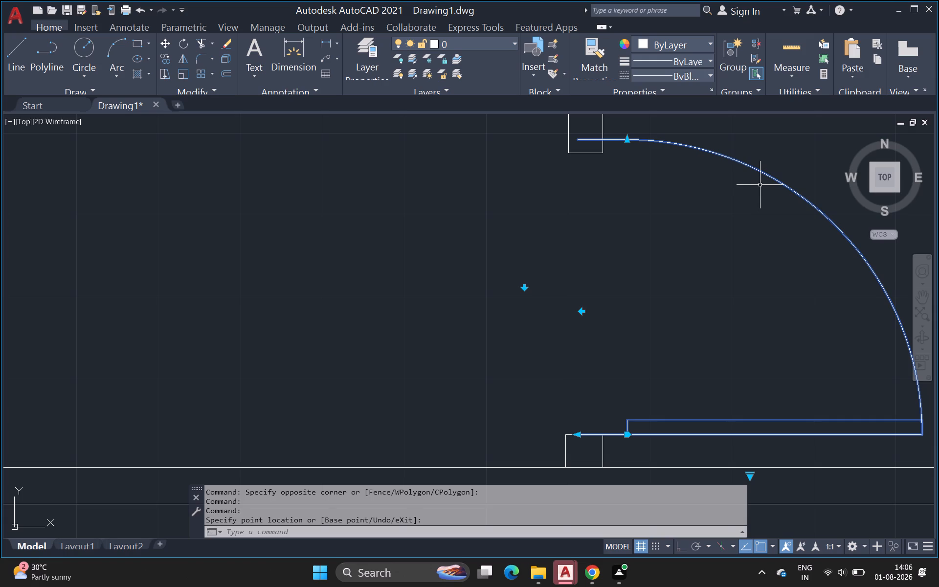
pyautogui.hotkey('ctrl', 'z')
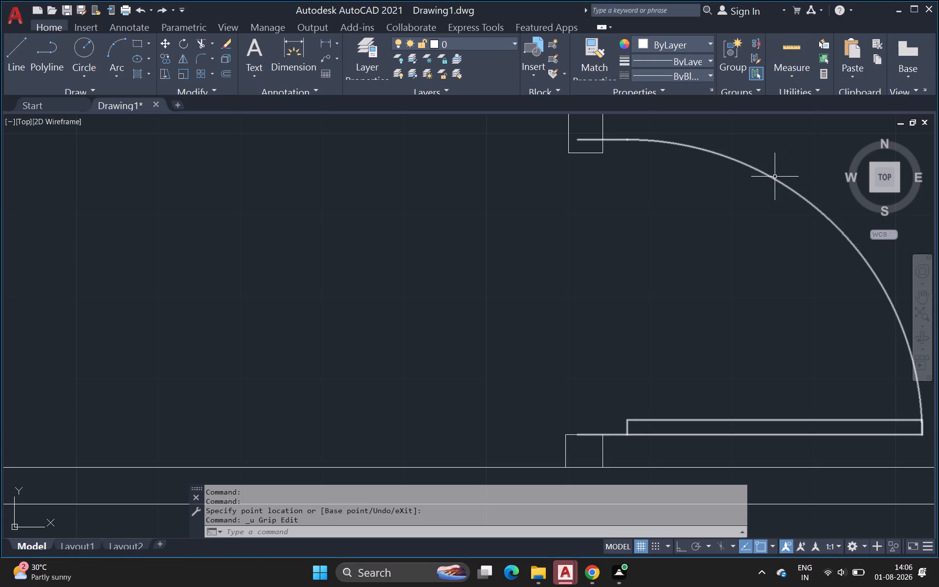
# Shorten the east door's opening width to 2'-8" so its north jamb line sits just below the wall end.
pyautogui.click(775, 178)
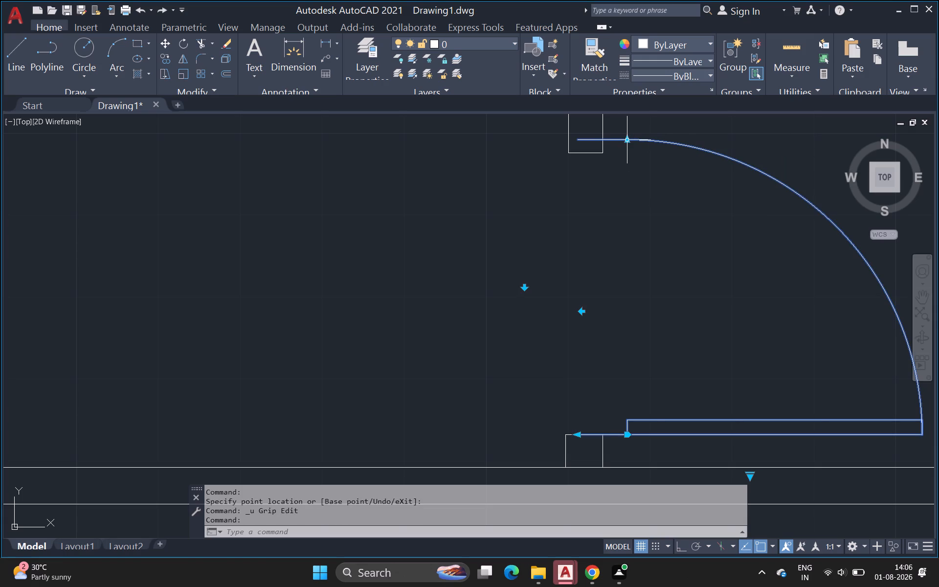
pyautogui.moveTo(624, 137); pyautogui.dragTo(611, 161)
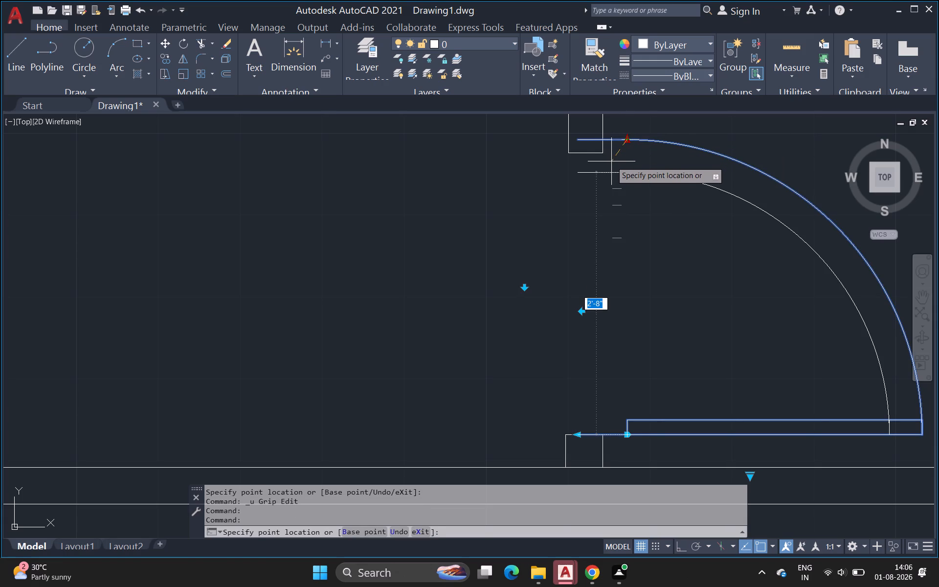
pyautogui.moveTo(611, 161); pyautogui.dragTo(611, 169)
pyautogui.click(611, 169)
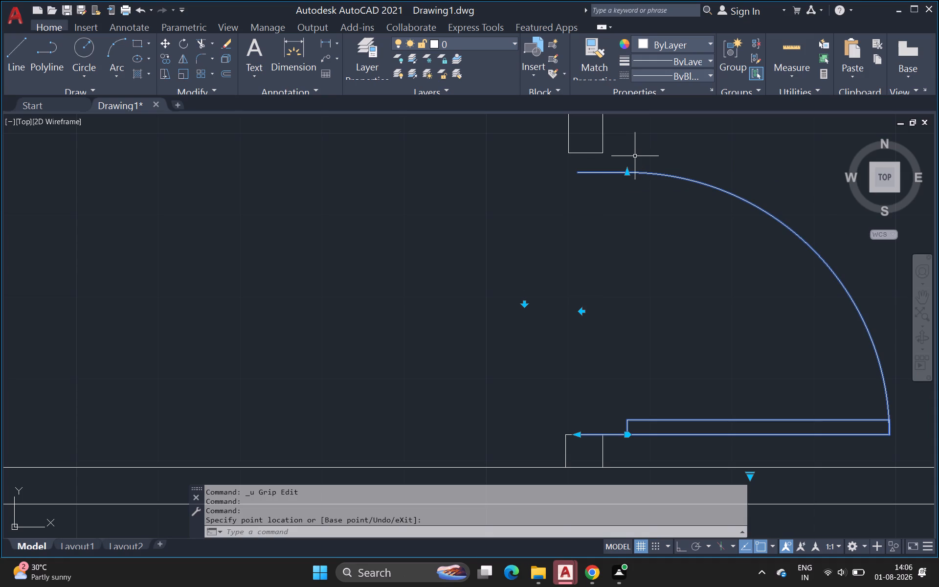
pyautogui.press('Escape')
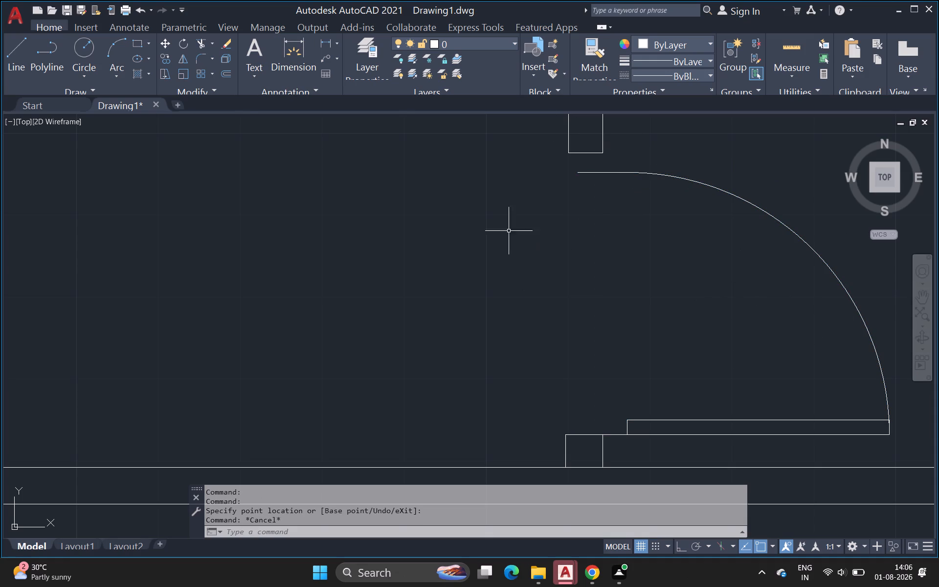
# Draw a line from the wall end's southeast corner southward to the east door's north jamb line.
pyautogui.click(17, 54)
pyautogui.scroll(2, 491, 181)
pyautogui.scroll(-2, 568, 221)
pyautogui.moveTo(557, 238); pyautogui.dragTo(501, 339, button='middle')
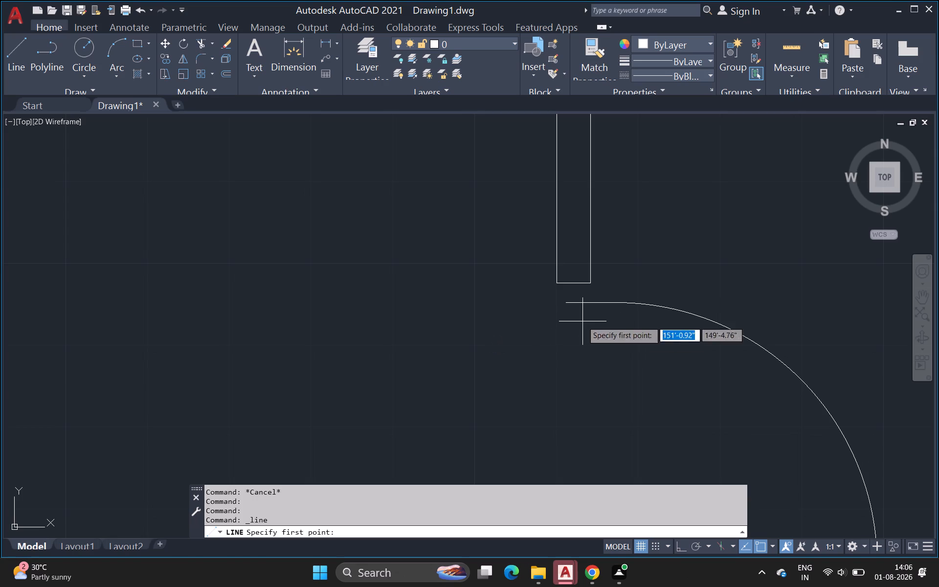
pyautogui.moveTo(590, 280); pyautogui.dragTo(589, 286)
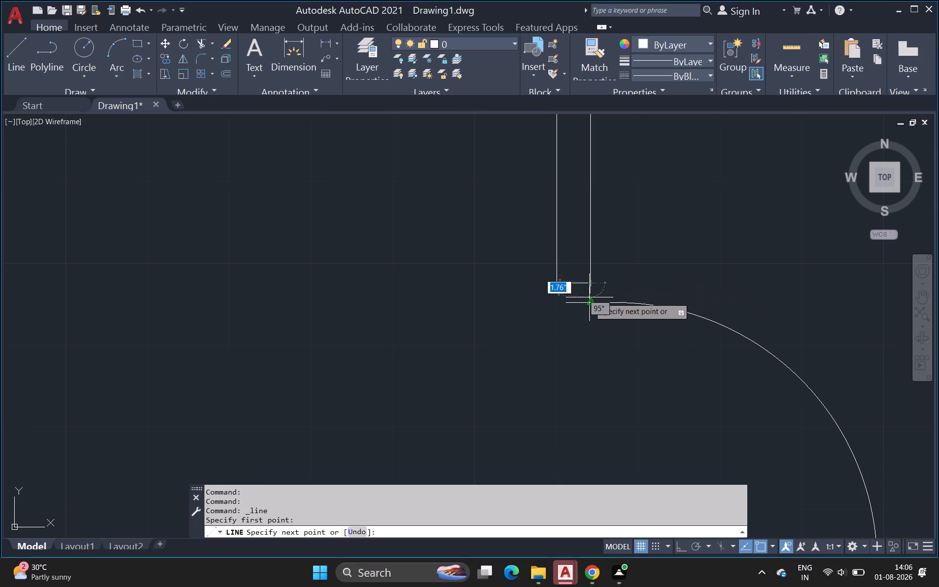
pyautogui.click(589, 296)
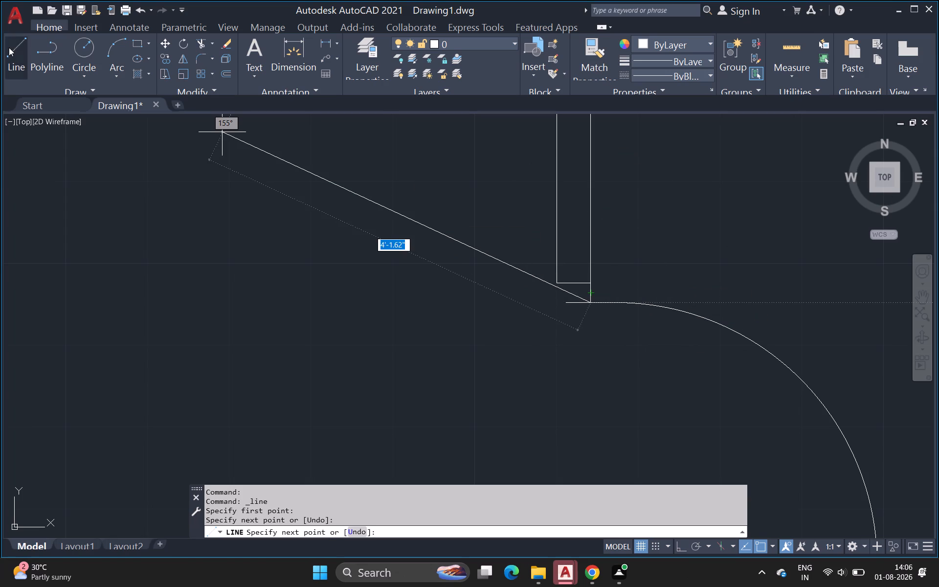
# Turn Ortho mode on for the lines extending the wall end.
pyautogui.click(9, 47)
pyautogui.scroll(2, 551, 297)
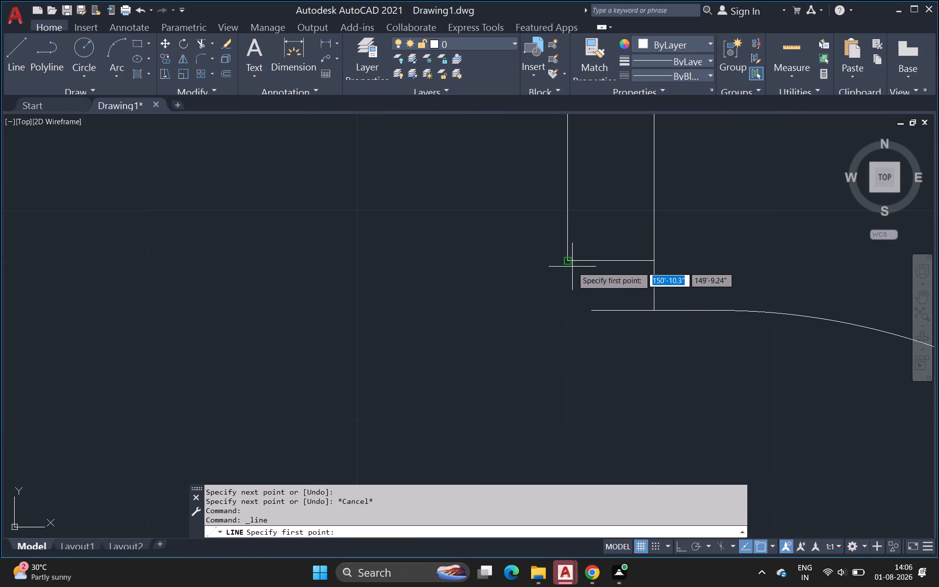
pyautogui.click(683, 544)
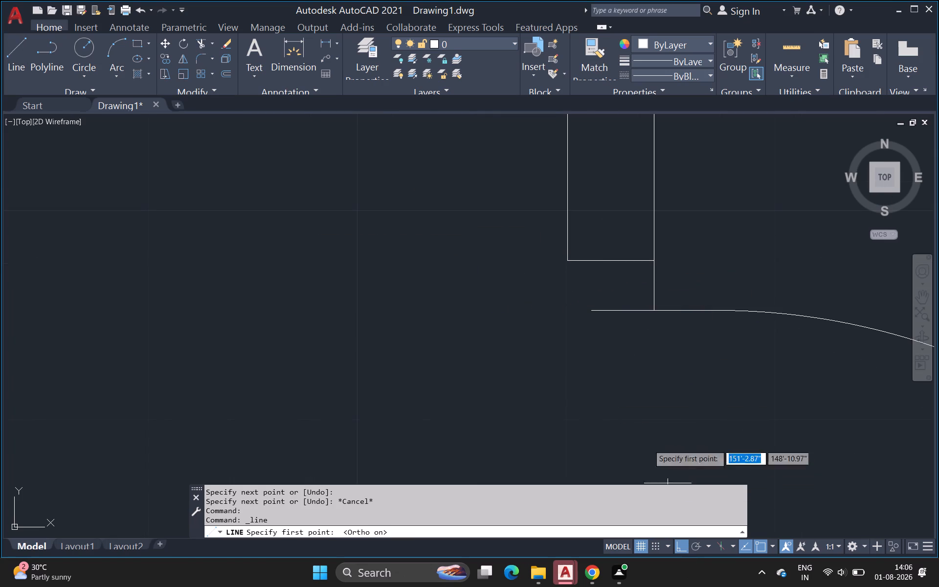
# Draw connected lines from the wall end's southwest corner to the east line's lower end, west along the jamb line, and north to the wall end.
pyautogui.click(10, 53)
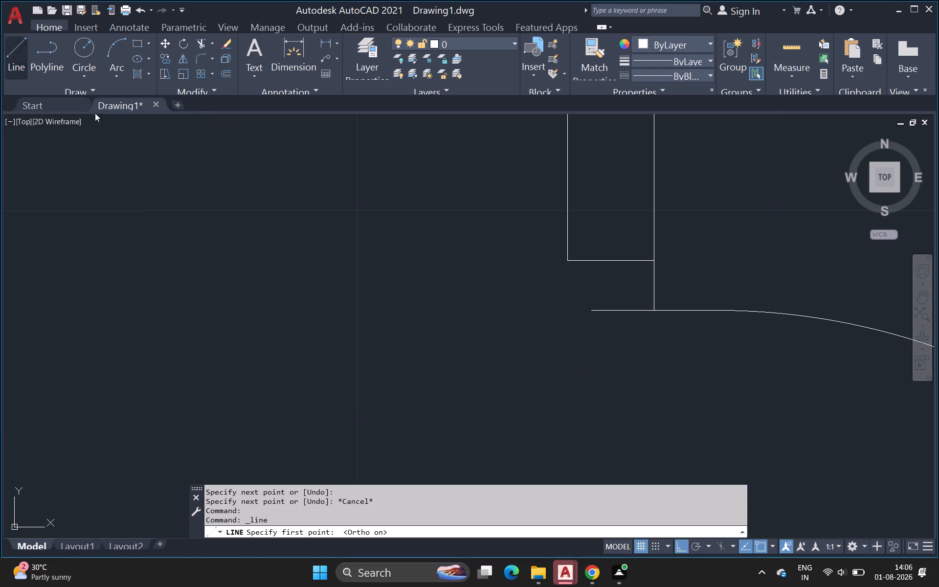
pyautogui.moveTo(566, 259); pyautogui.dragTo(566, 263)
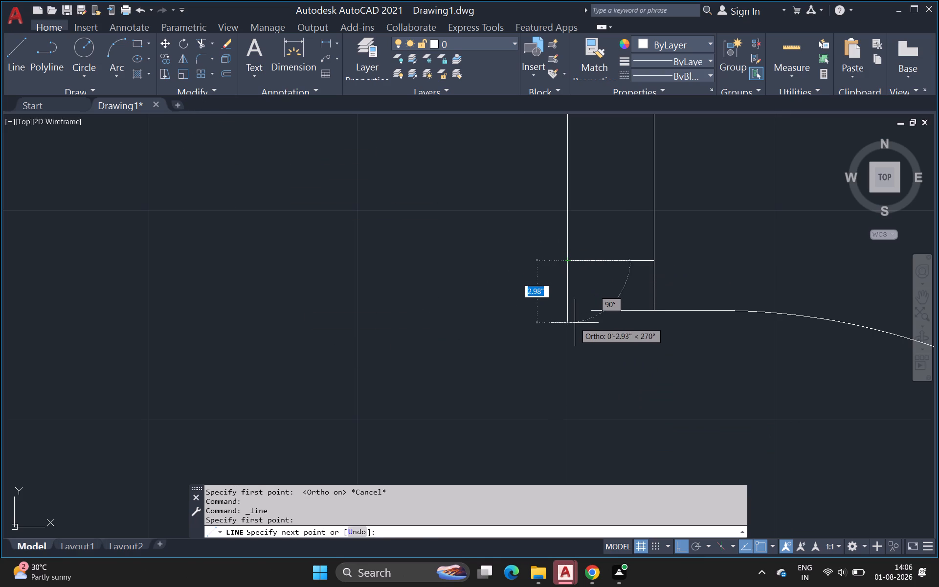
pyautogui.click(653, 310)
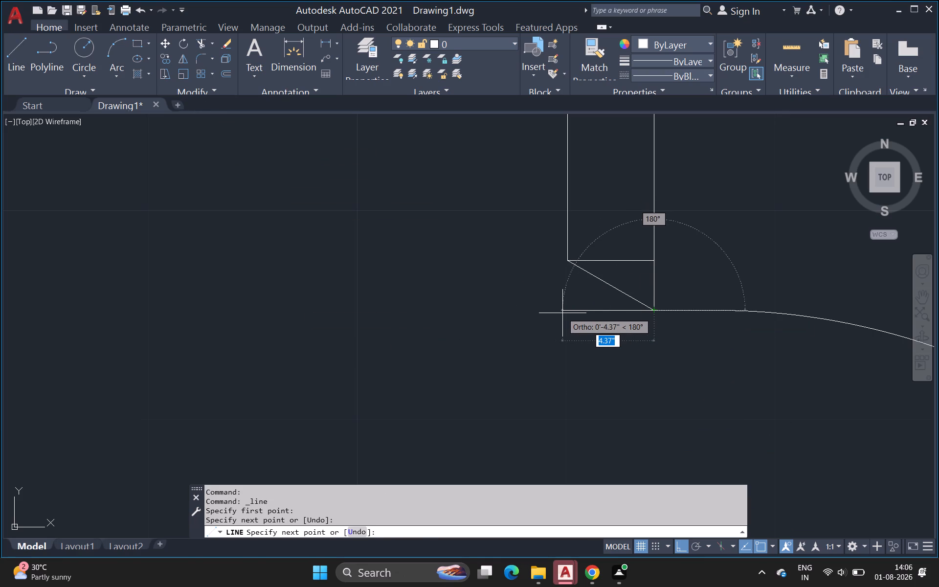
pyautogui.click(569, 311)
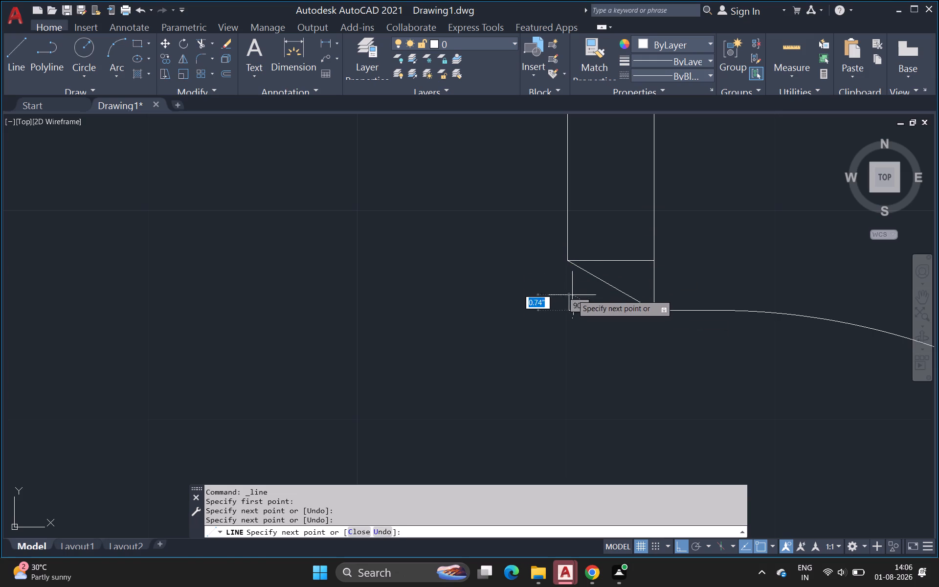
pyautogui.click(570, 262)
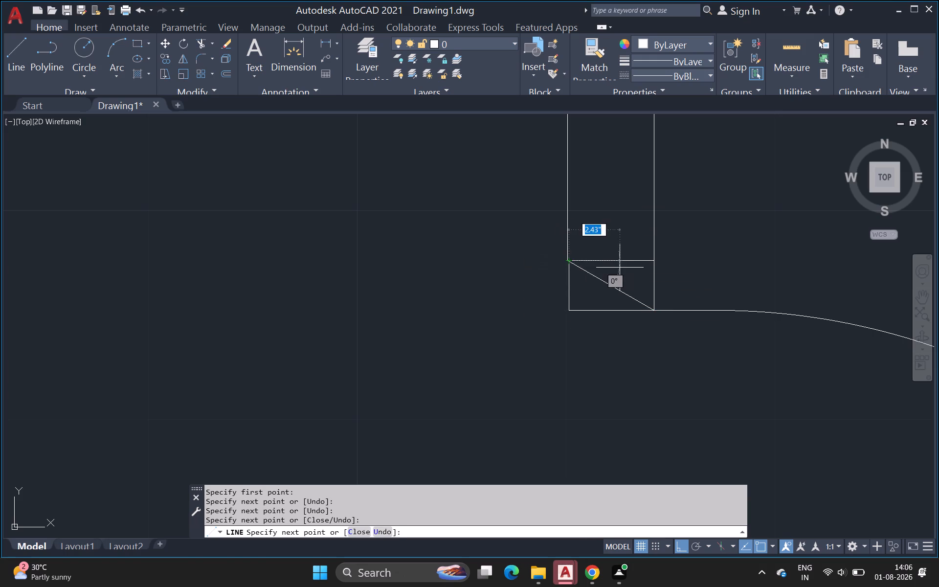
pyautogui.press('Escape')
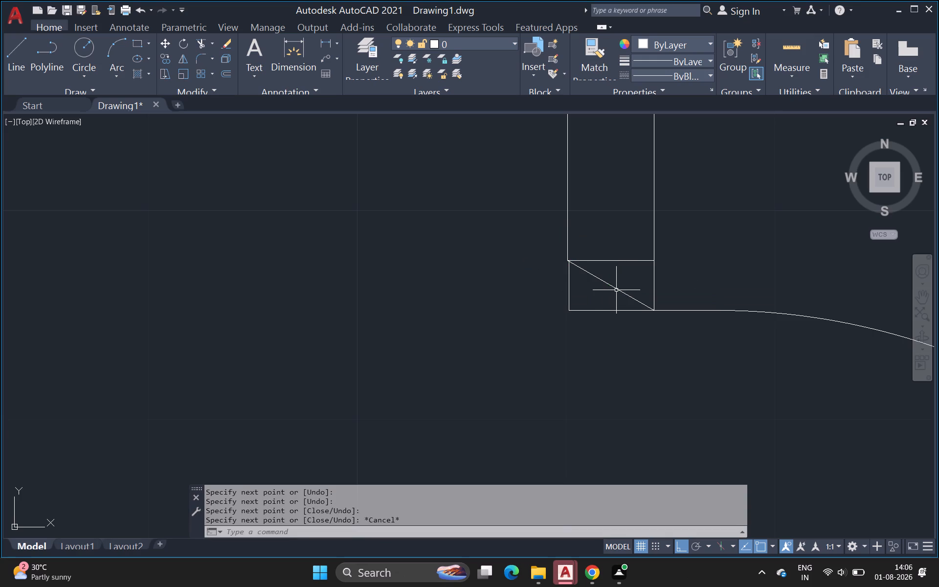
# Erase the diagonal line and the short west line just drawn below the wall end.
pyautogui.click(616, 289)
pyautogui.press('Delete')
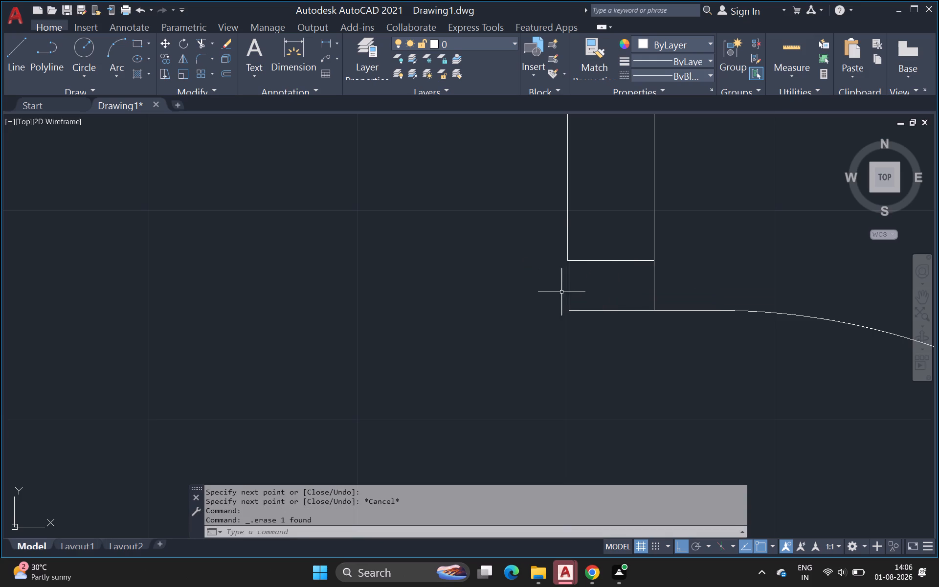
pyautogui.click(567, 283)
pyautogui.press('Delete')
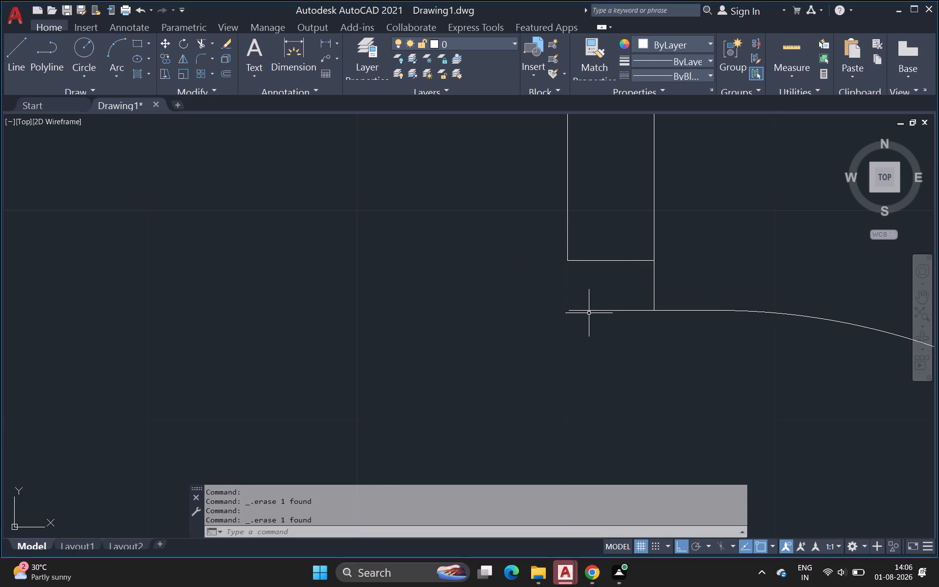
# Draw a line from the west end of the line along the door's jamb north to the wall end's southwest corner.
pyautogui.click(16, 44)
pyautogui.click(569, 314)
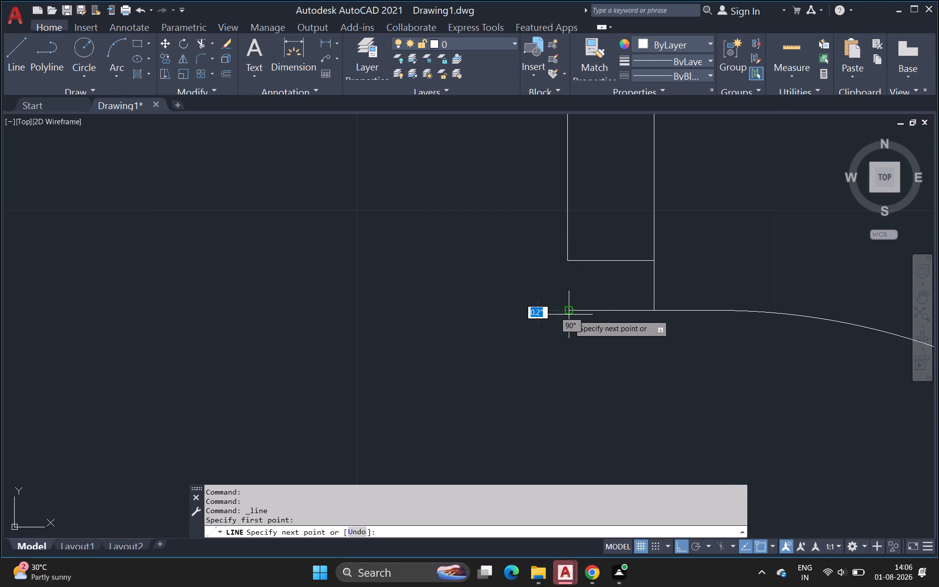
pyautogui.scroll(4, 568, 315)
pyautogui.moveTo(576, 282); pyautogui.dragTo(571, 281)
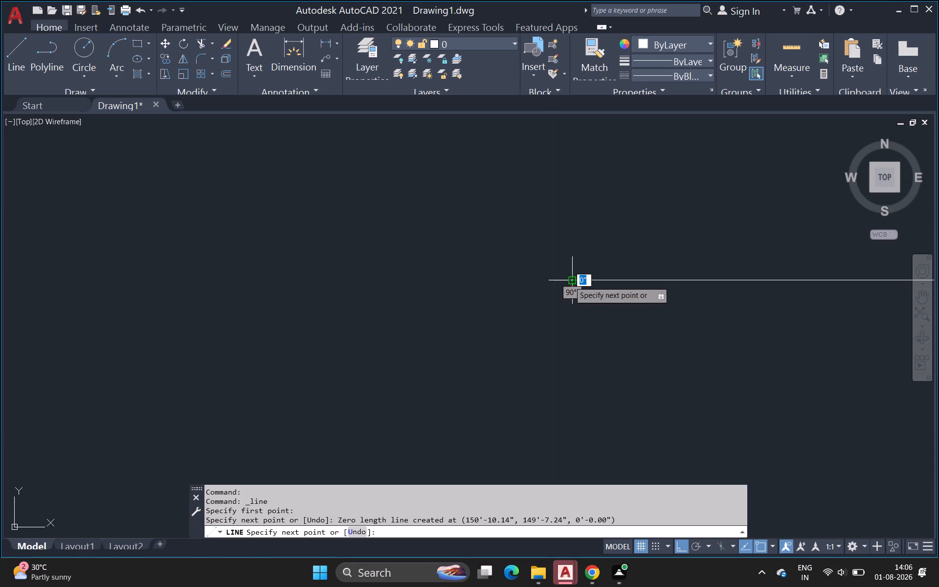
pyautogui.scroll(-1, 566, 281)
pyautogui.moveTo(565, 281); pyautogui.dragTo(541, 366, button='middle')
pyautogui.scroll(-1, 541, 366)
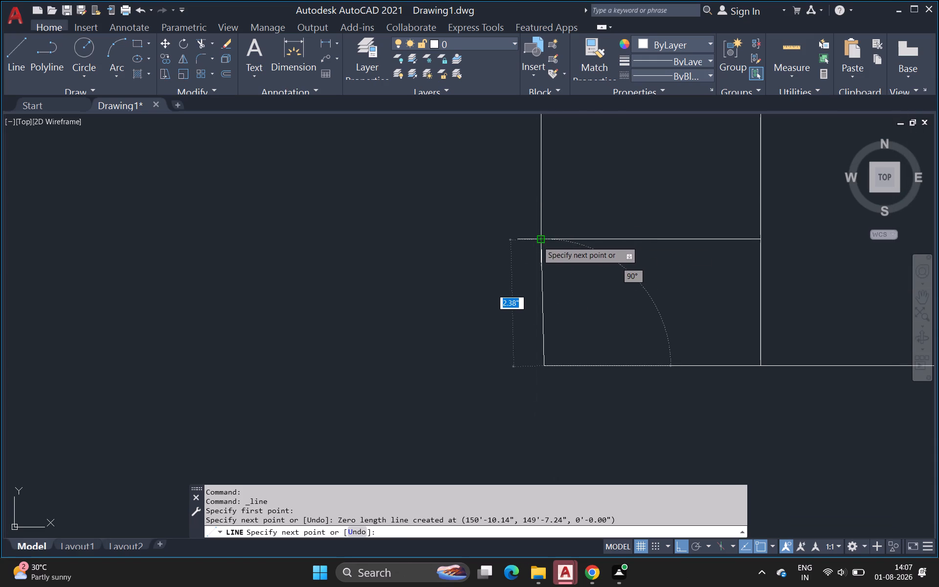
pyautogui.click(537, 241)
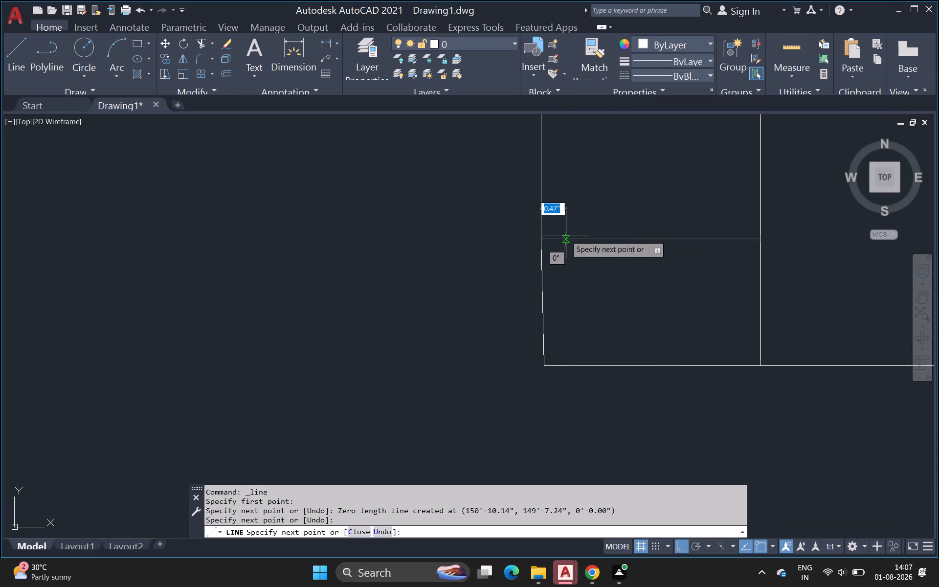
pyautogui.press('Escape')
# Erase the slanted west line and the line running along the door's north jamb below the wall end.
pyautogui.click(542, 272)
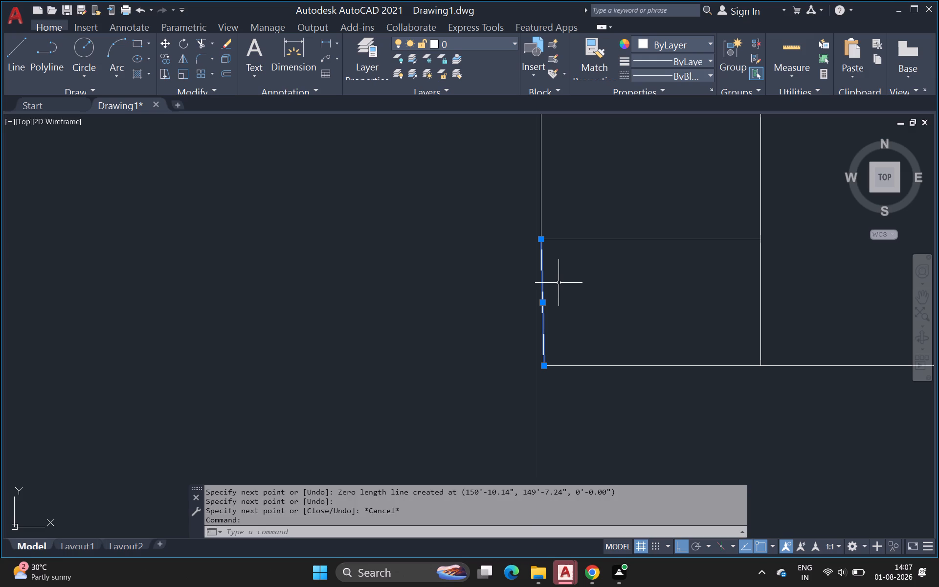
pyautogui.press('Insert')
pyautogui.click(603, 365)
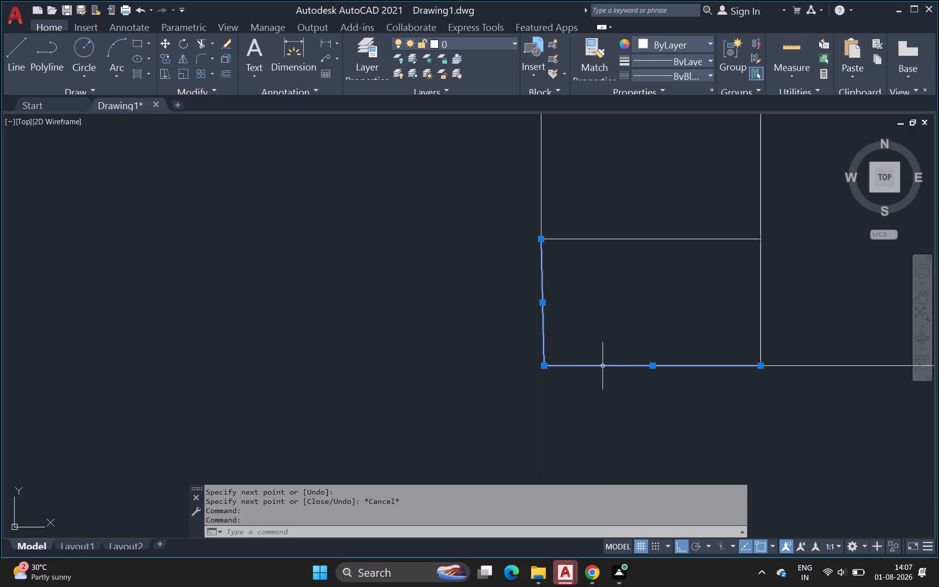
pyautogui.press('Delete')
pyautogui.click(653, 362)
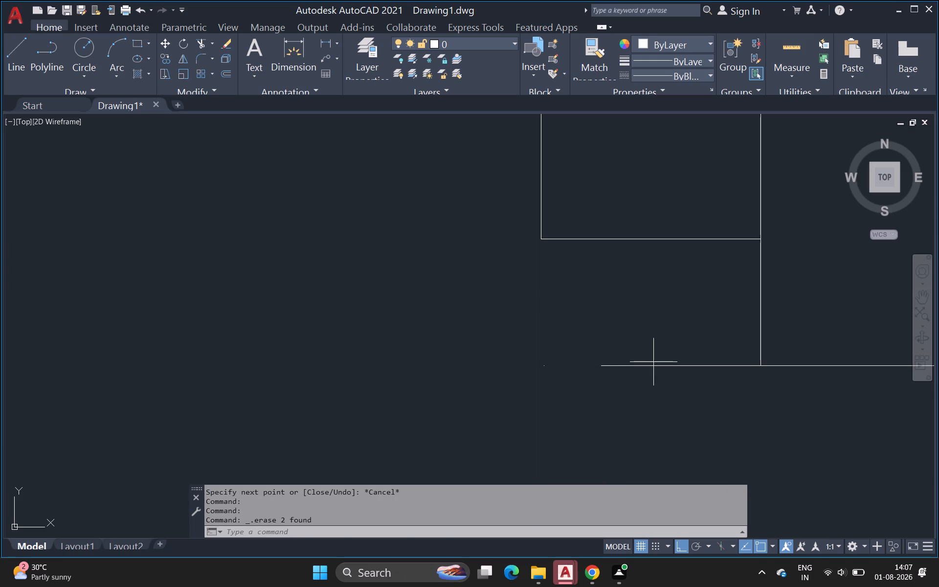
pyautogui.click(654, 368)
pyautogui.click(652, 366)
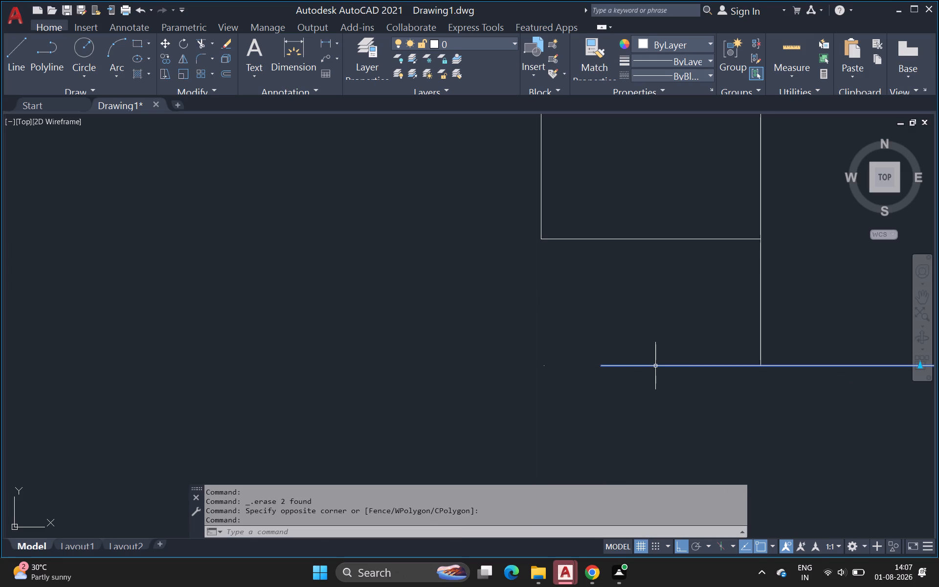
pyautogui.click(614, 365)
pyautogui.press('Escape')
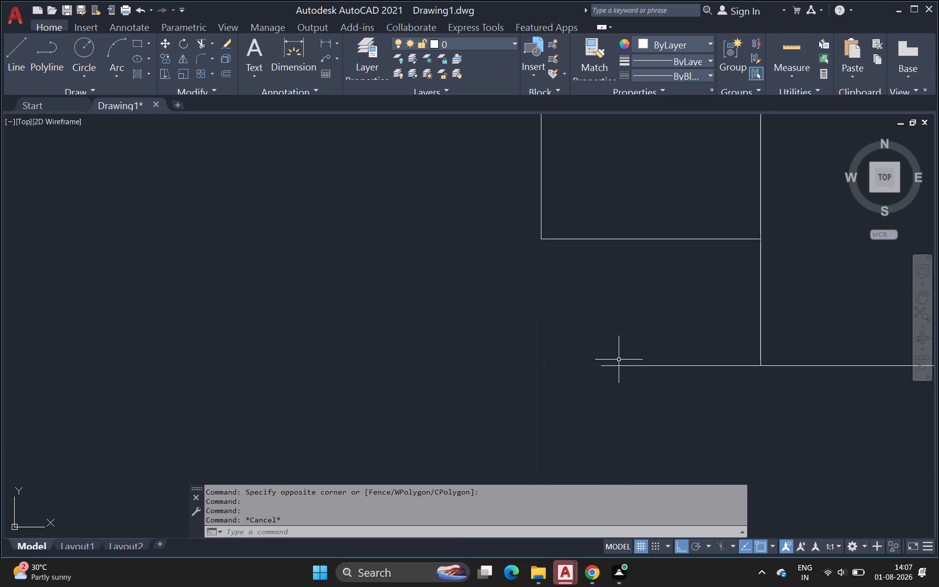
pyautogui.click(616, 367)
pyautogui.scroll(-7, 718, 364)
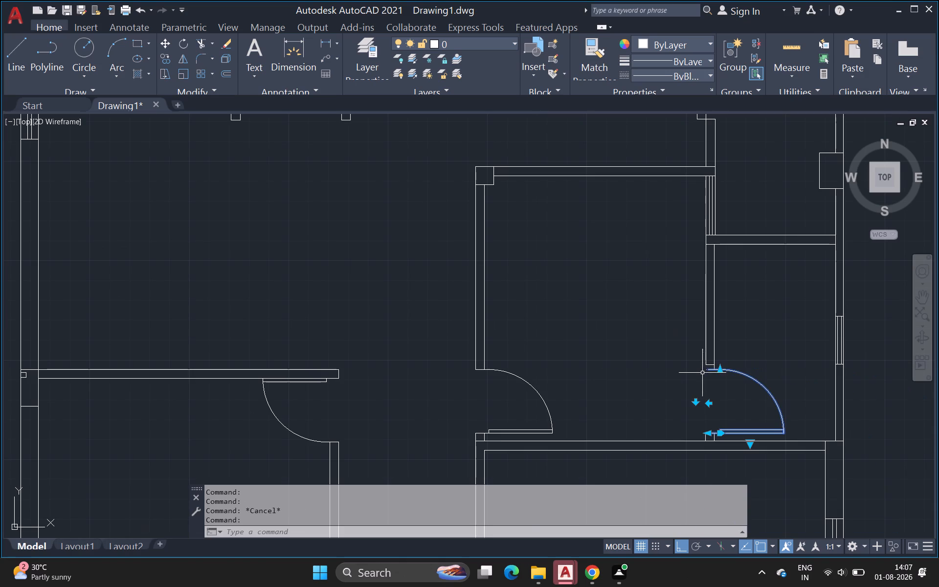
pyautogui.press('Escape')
# Draw a line from the lower end of the wall's east line west along the door's jamb line to just past the wall's west edge.
pyautogui.scroll(3, 731, 372)
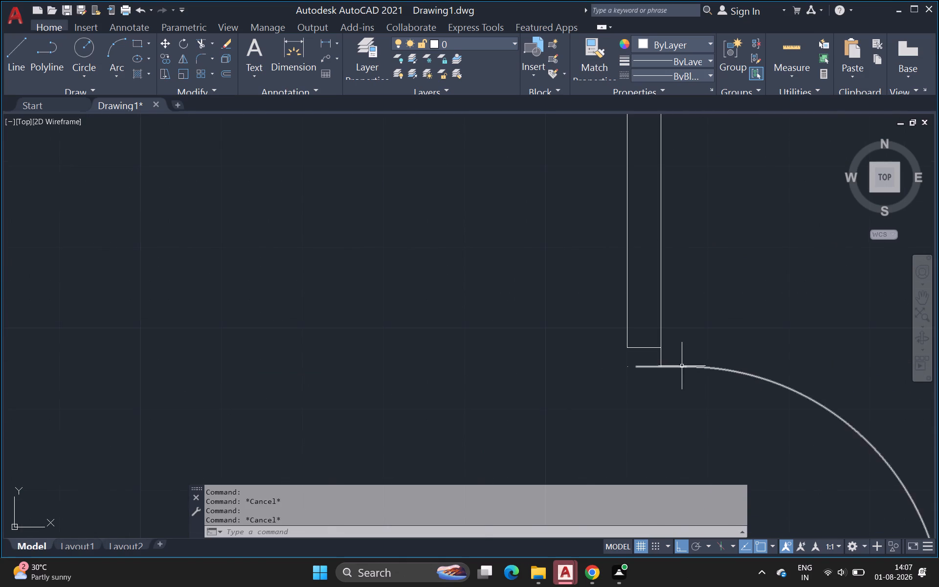
pyautogui.scroll(2, 675, 362)
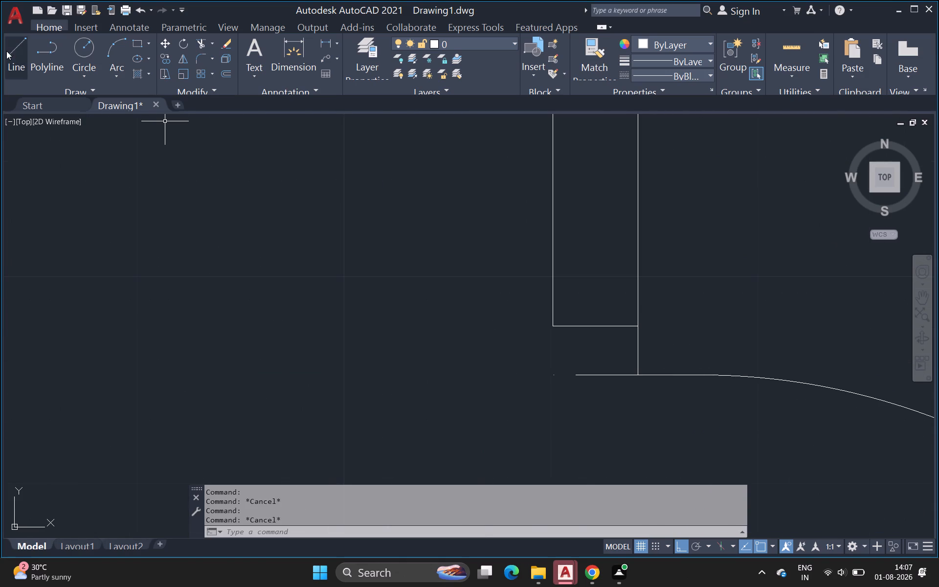
pyautogui.click(6, 51)
pyautogui.scroll(2, 574, 366)
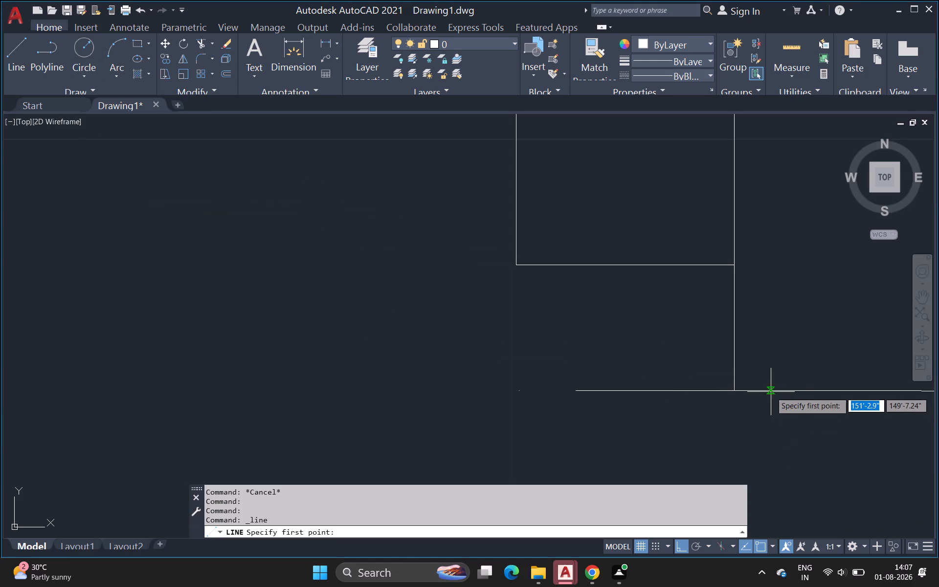
pyautogui.click(734, 388)
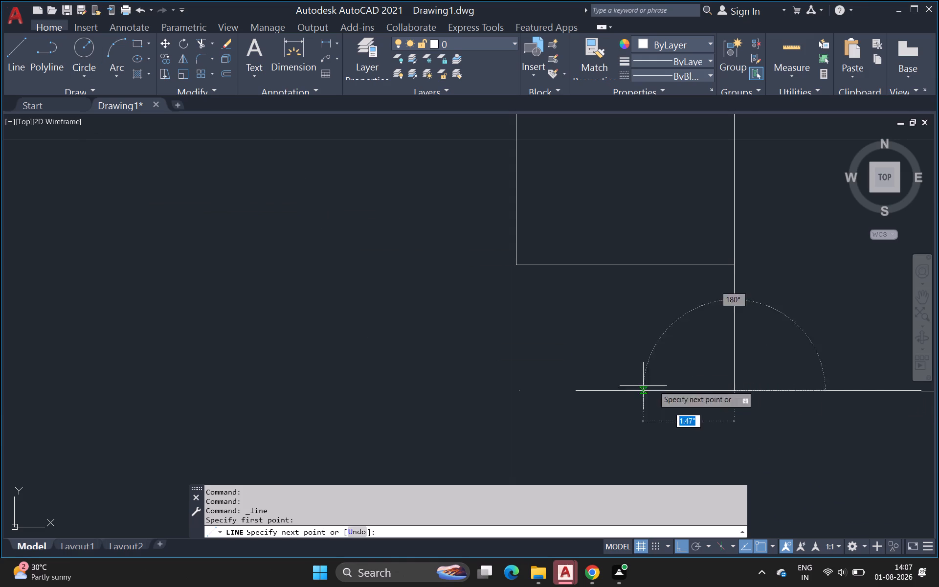
pyautogui.click(515, 395)
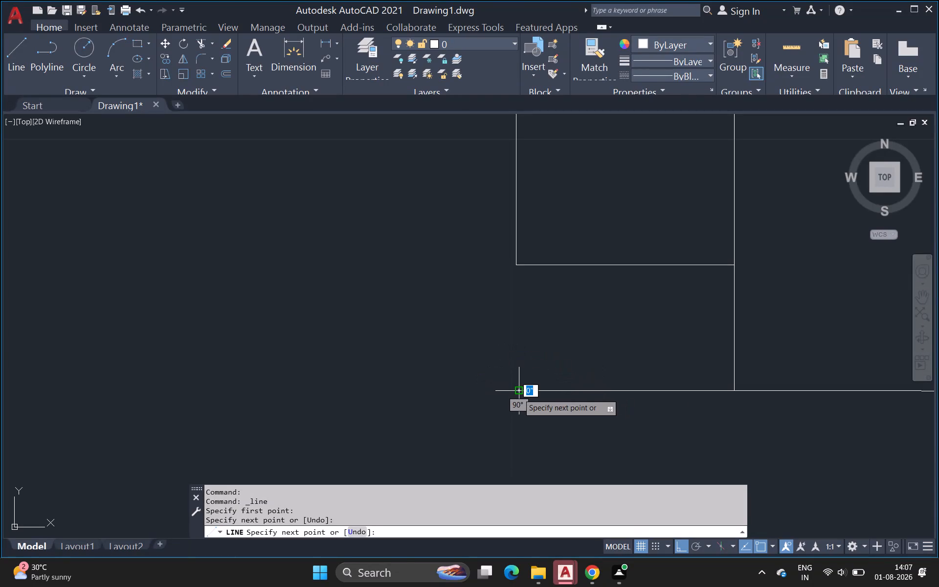
pyautogui.moveTo(519, 391); pyautogui.dragTo(514, 391)
pyautogui.click(510, 390)
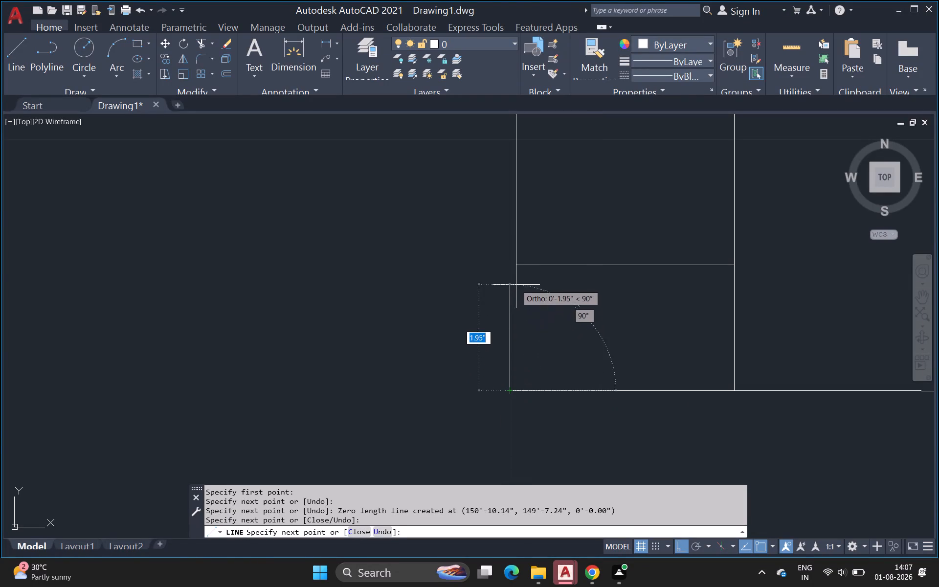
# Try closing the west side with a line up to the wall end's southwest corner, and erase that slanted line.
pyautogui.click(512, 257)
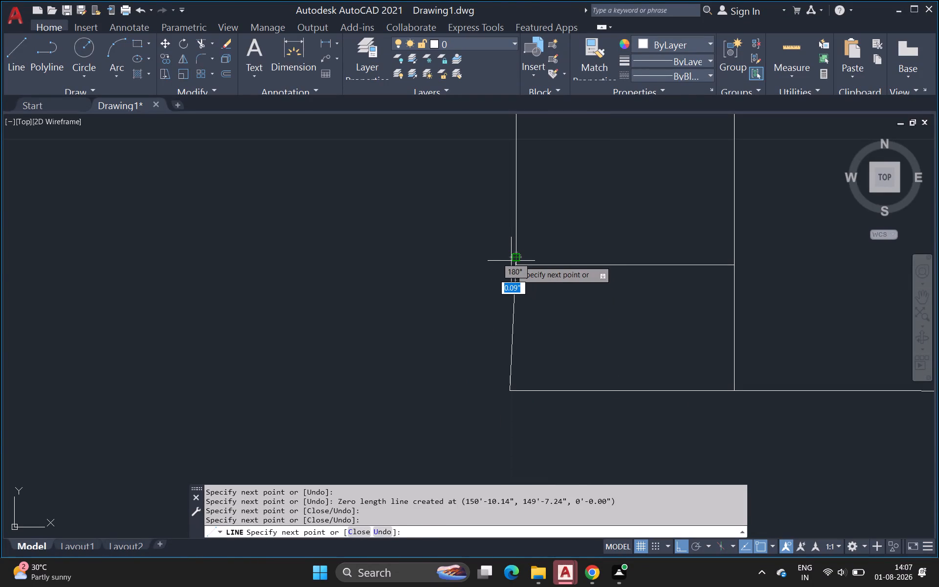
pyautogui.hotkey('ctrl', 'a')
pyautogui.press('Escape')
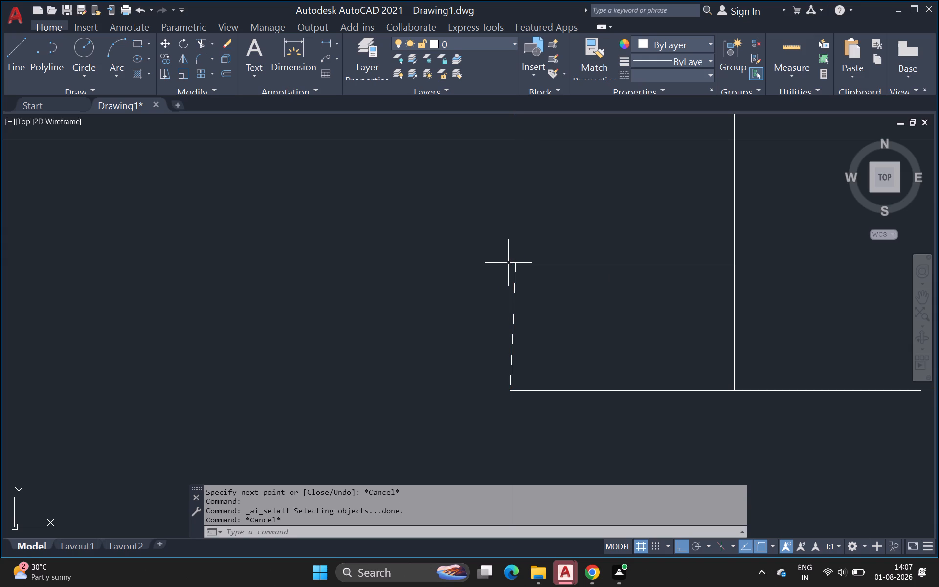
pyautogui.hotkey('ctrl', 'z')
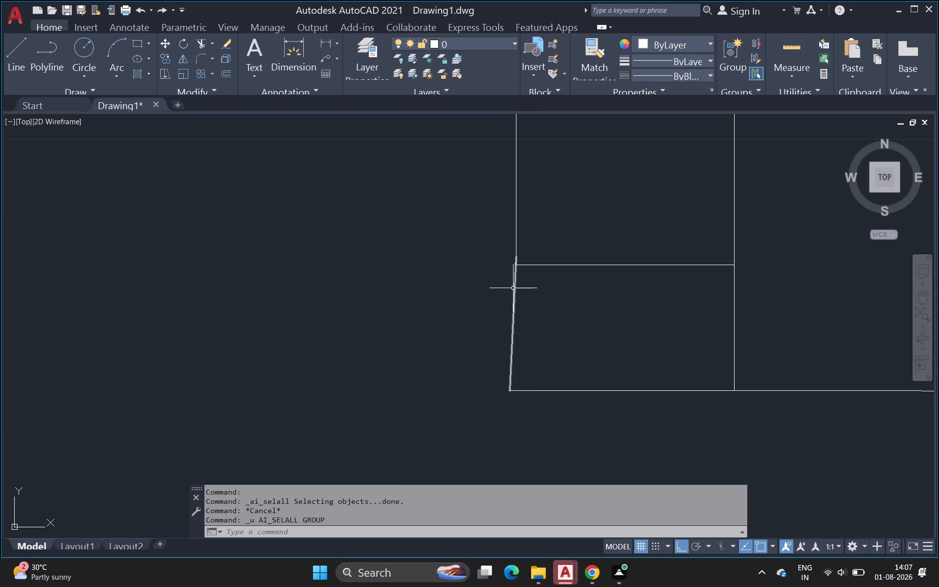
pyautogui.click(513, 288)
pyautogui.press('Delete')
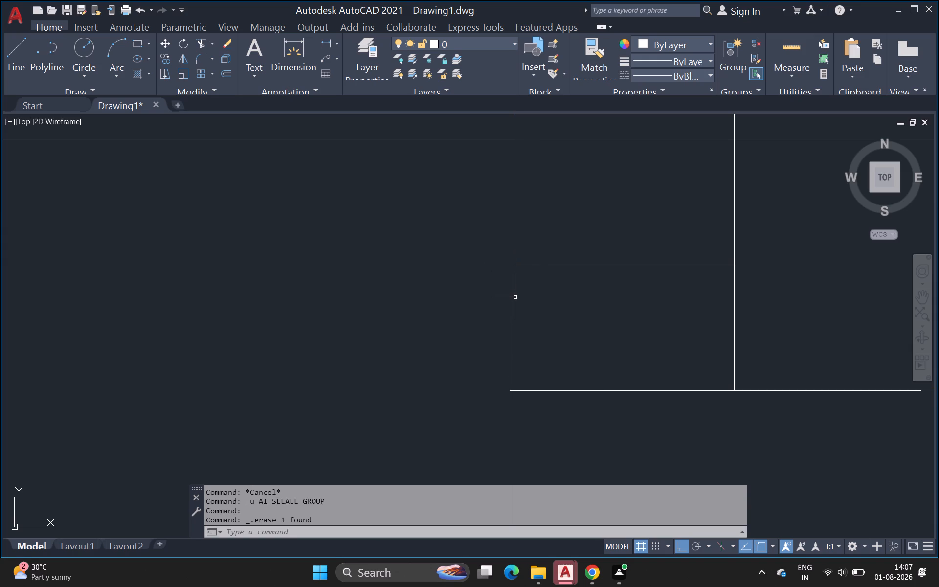
# Draw a vertical line from the wall end's southwest corner south to the line along the door's north jamb.
pyautogui.click(13, 50)
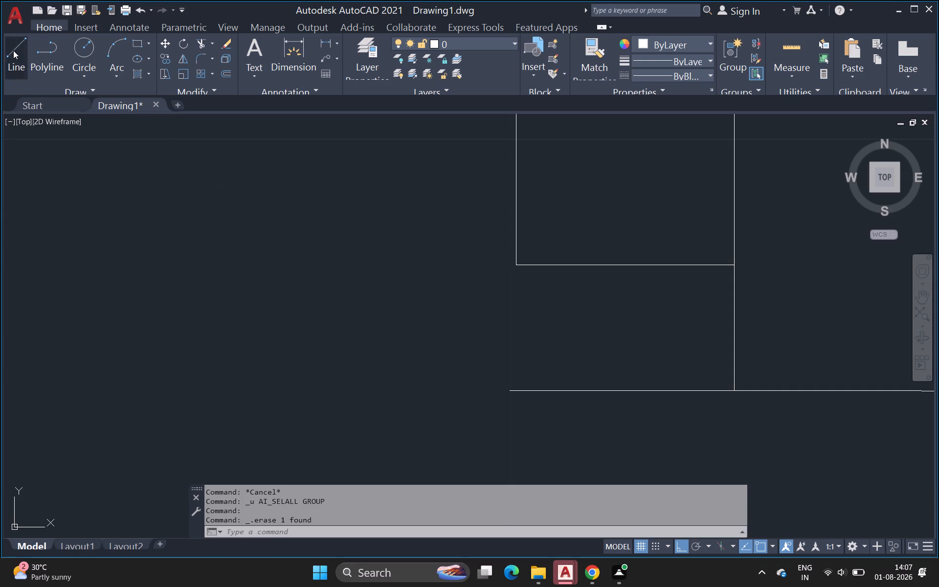
pyautogui.click(516, 267)
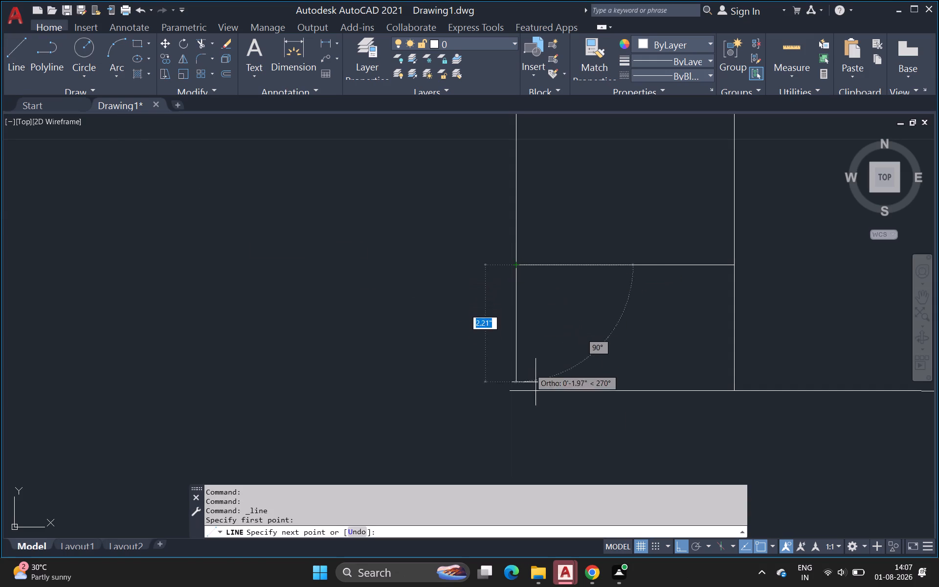
pyautogui.scroll(3, 524, 397)
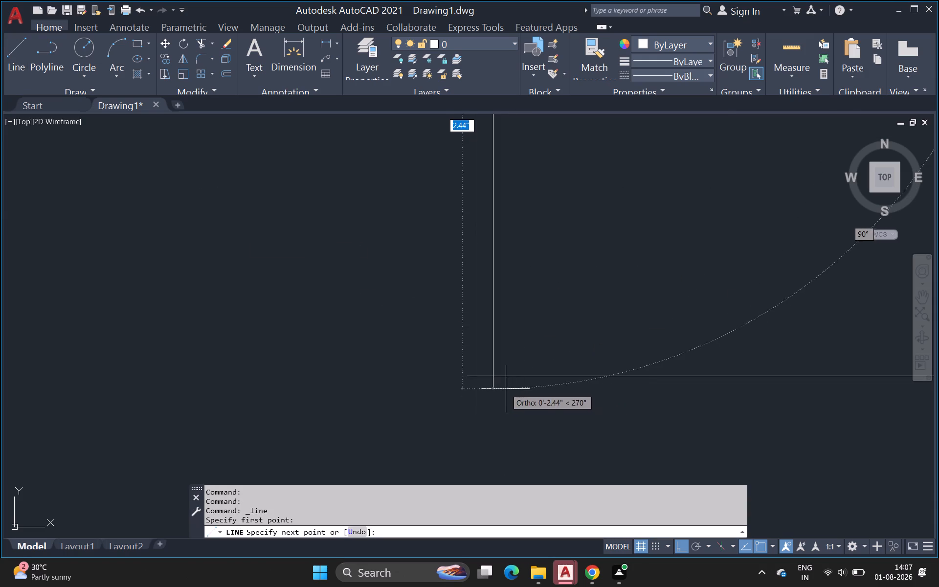
pyautogui.click(495, 374)
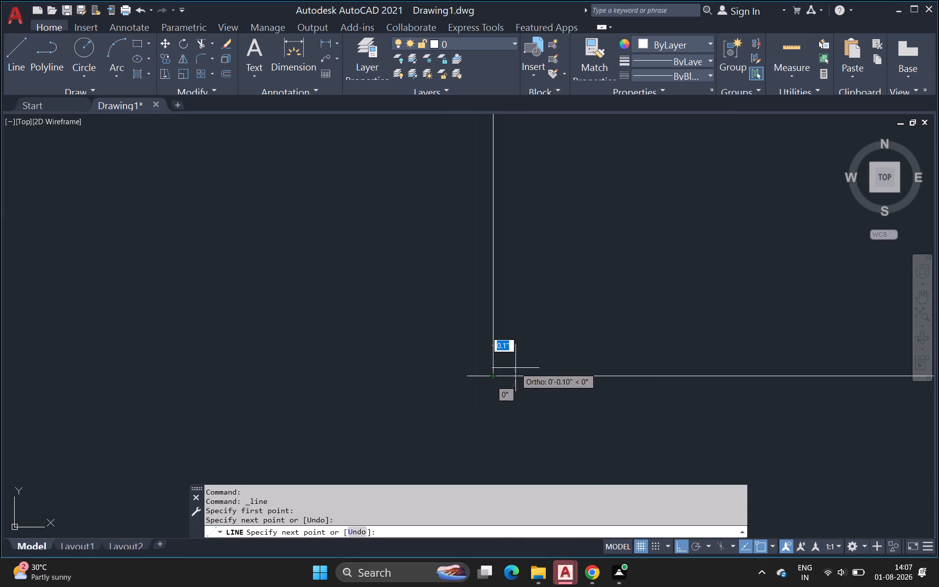
# Erase the short line segment that overshoots the wall's west edge along the door's north jamb.
pyautogui.press('Escape')
pyautogui.click(484, 376)
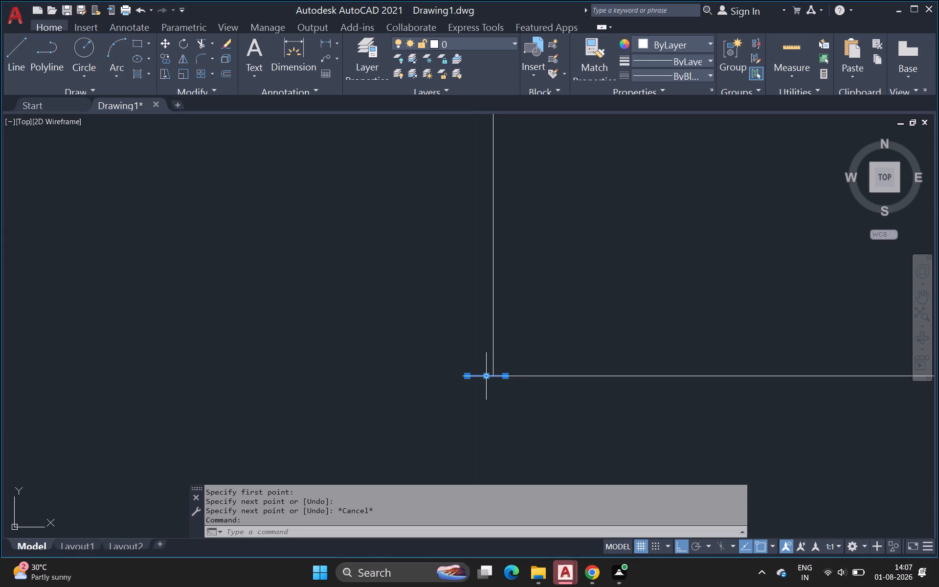
pyautogui.press('Delete')
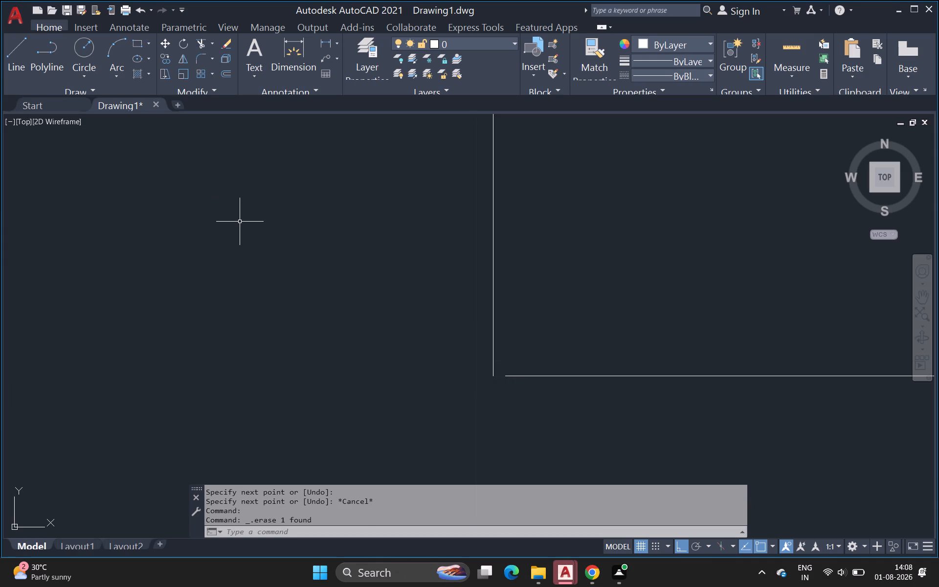
# Fillet the wall's vertical west line and the horizontal door jamb line into a sharp corner.
pyautogui.press('f')
pyautogui.press('Return')
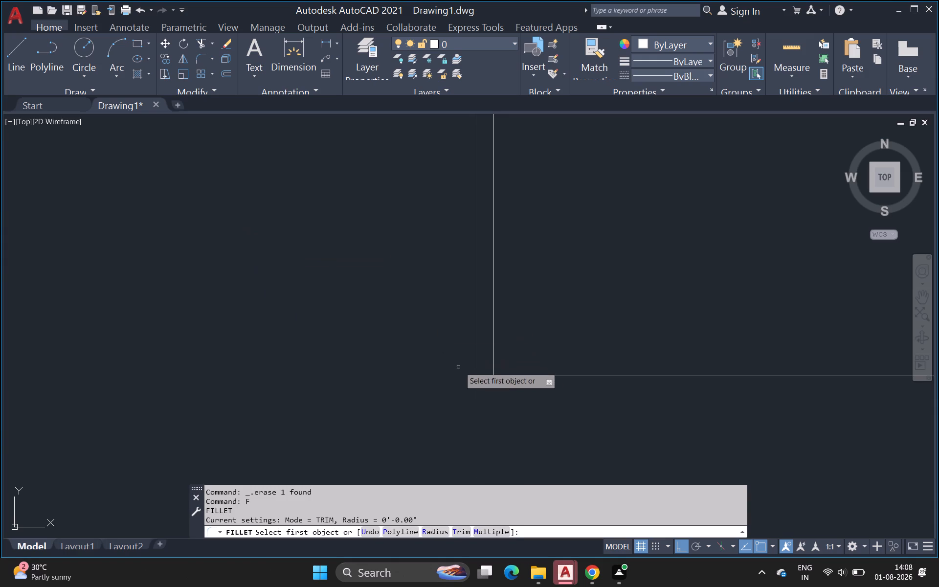
pyautogui.click(492, 367)
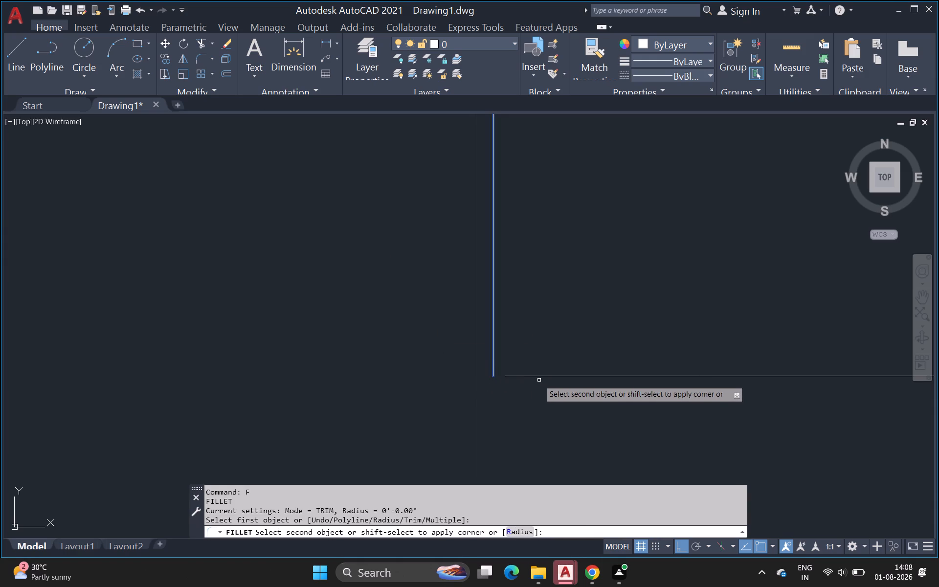
pyautogui.click(541, 374)
pyautogui.click(539, 375)
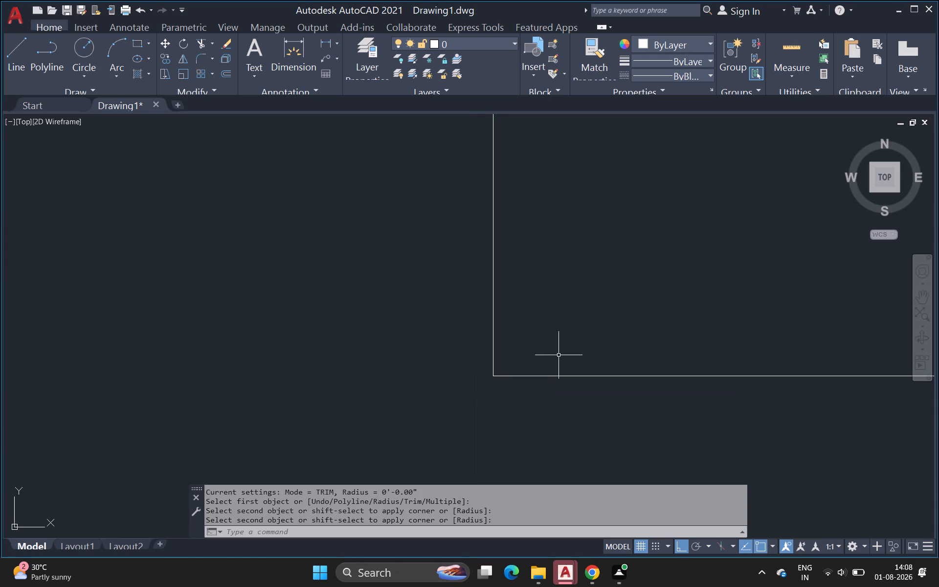
pyautogui.press('Escape')
# Erase all the spare door blocks lying outside the floor plan to its east.
pyautogui.scroll(-4, 563, 346)
pyautogui.moveTo(561, 353); pyautogui.dragTo(560, 353, button='middle')
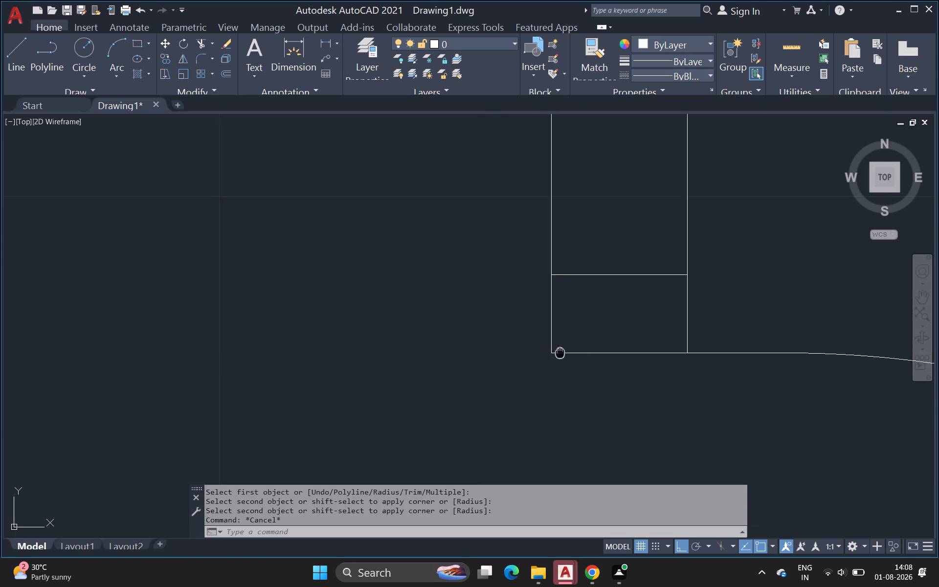
pyautogui.moveTo(560, 353); pyautogui.dragTo(510, 351, button='middle')
pyautogui.scroll(-3, 615, 419)
pyautogui.moveTo(613, 420); pyautogui.dragTo(533, 364, button='middle')
pyautogui.scroll(-2, 700, 324)
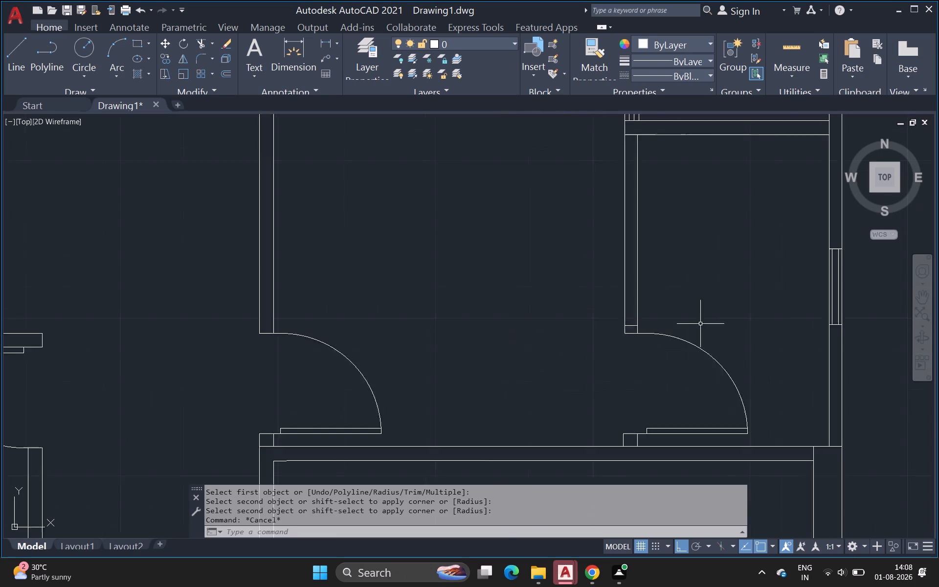
pyautogui.scroll(-1, 700, 324)
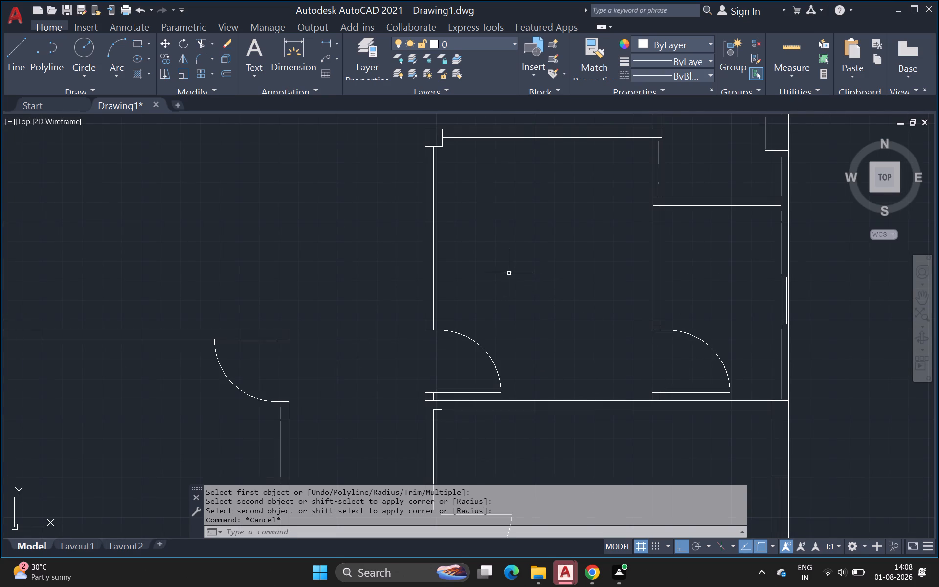
pyautogui.scroll(-1, 510, 271)
pyautogui.moveTo(509, 272); pyautogui.dragTo(492, 357, button='middle')
pyautogui.scroll(-1, 492, 356)
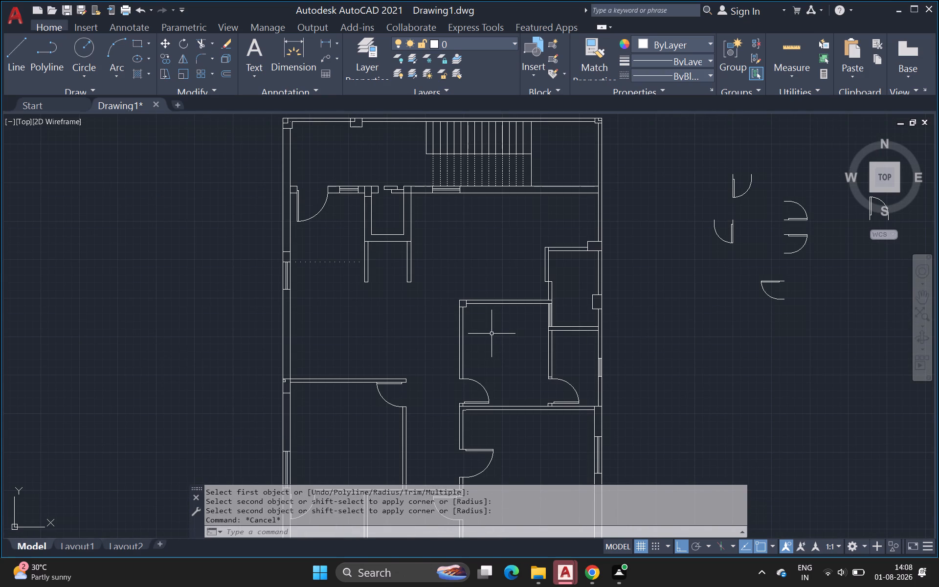
pyautogui.scroll(-1, 486, 339)
pyautogui.moveTo(486, 339); pyautogui.dragTo(481, 279, button='middle')
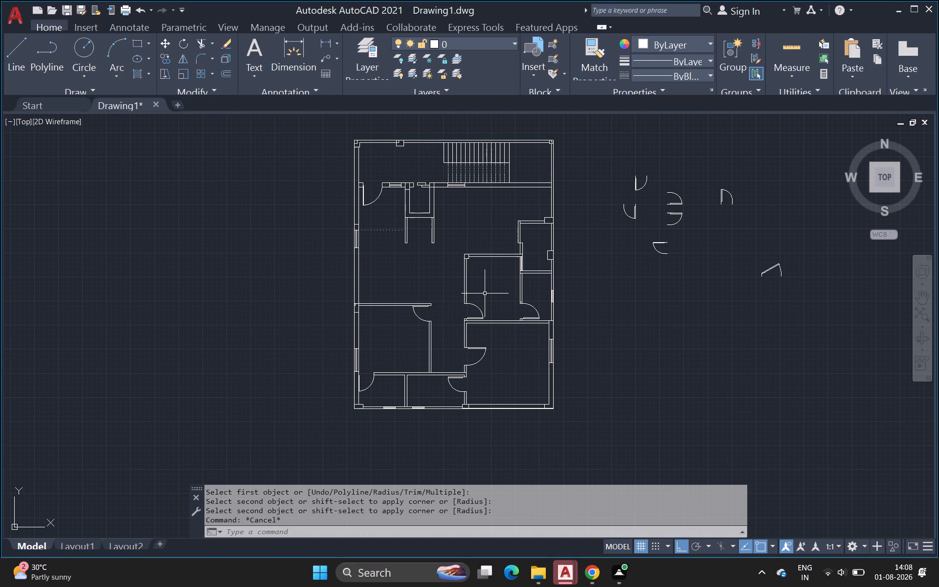
pyautogui.moveTo(581, 136); pyautogui.dragTo(594, 152)
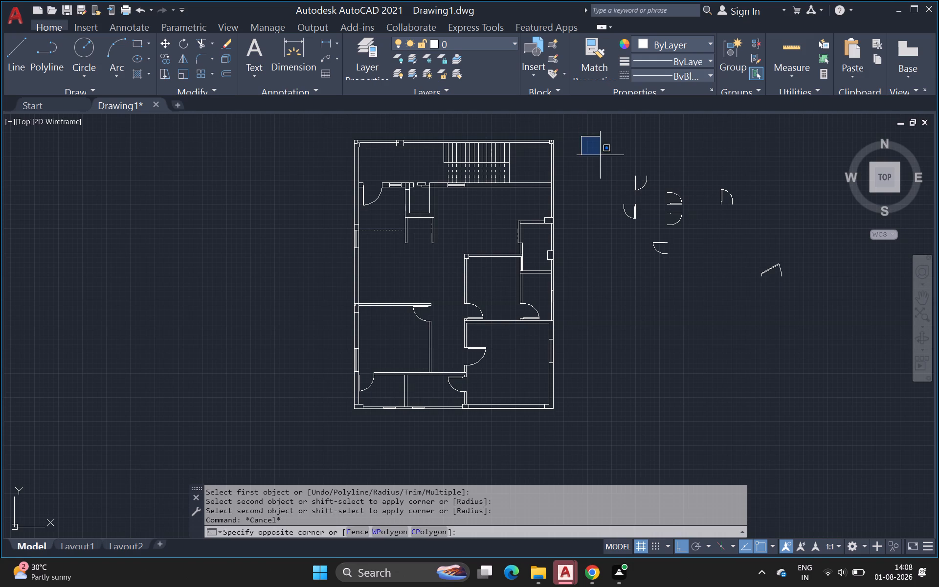
pyautogui.click(845, 337)
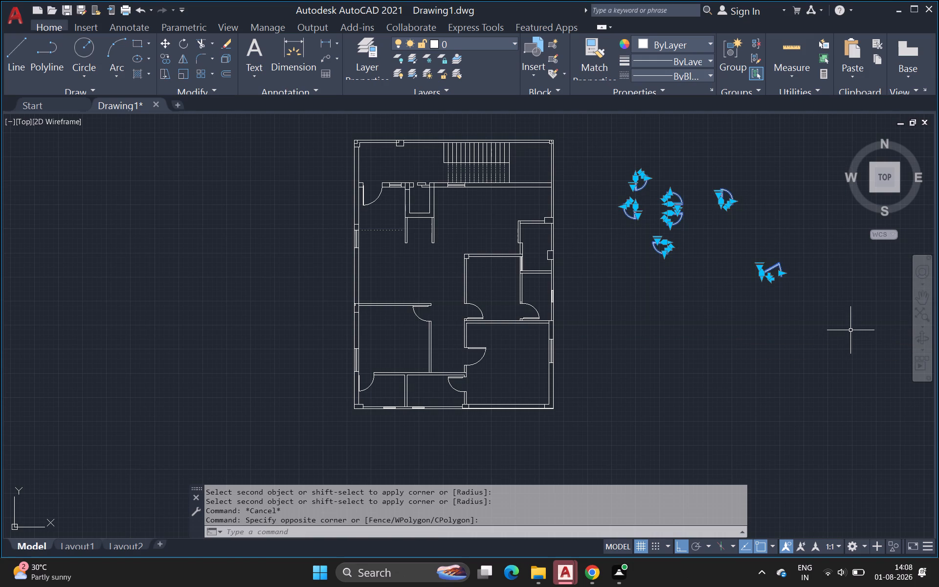
pyautogui.press('Delete')
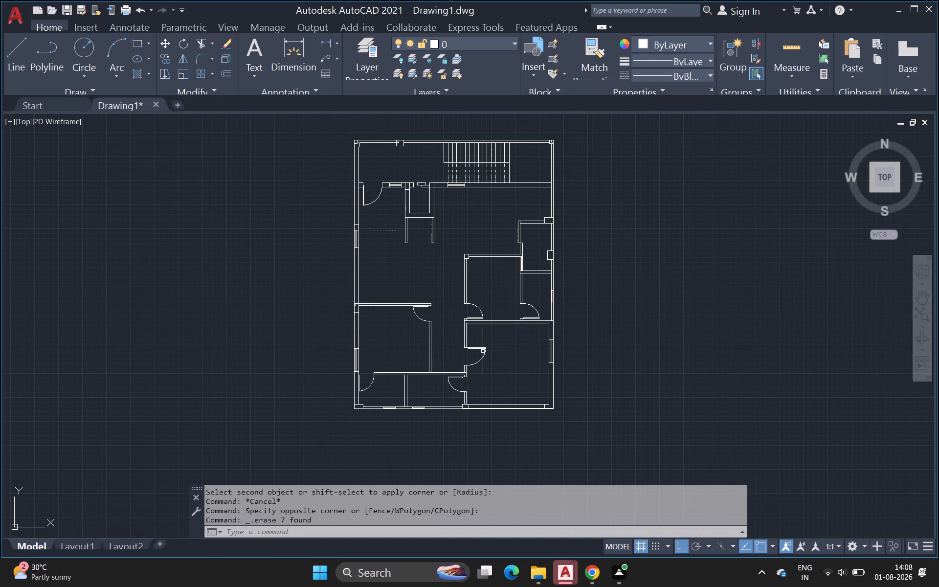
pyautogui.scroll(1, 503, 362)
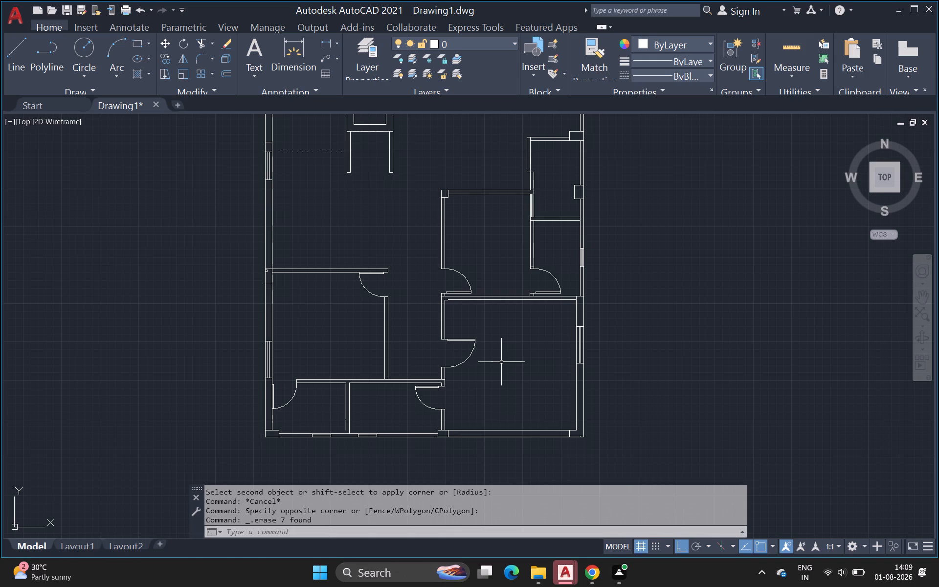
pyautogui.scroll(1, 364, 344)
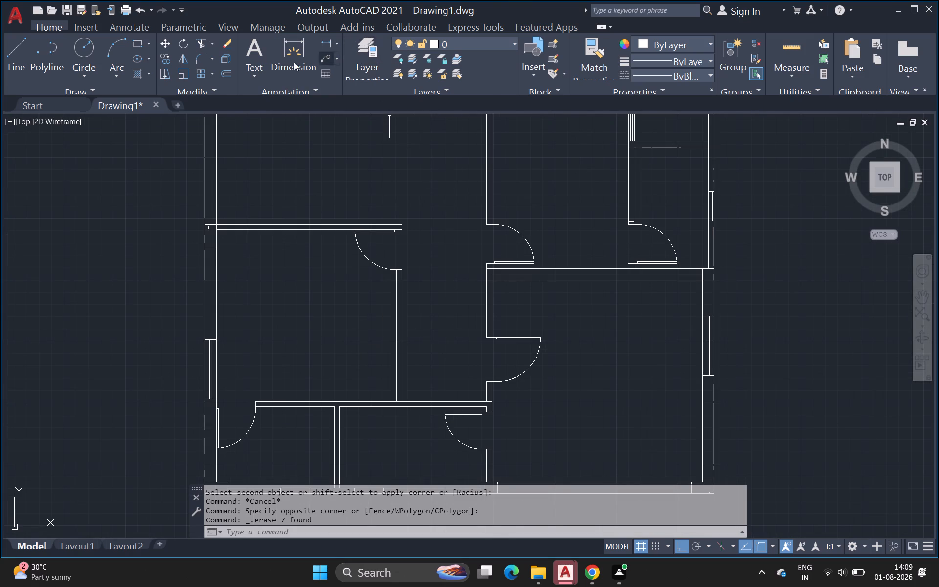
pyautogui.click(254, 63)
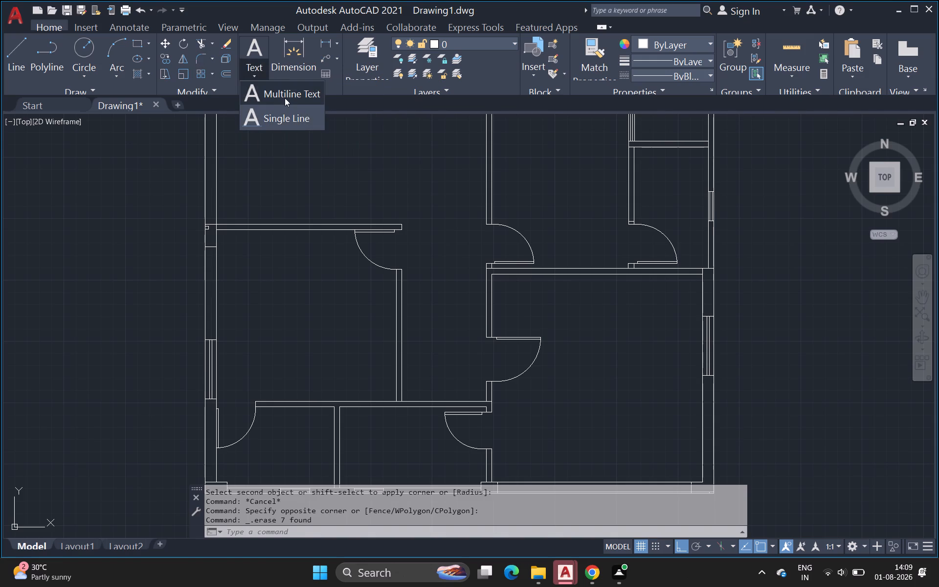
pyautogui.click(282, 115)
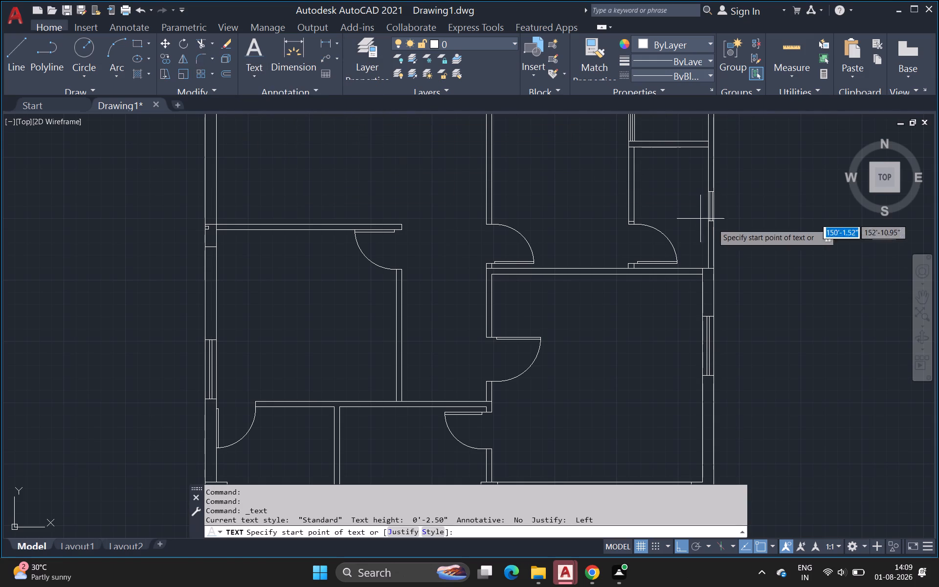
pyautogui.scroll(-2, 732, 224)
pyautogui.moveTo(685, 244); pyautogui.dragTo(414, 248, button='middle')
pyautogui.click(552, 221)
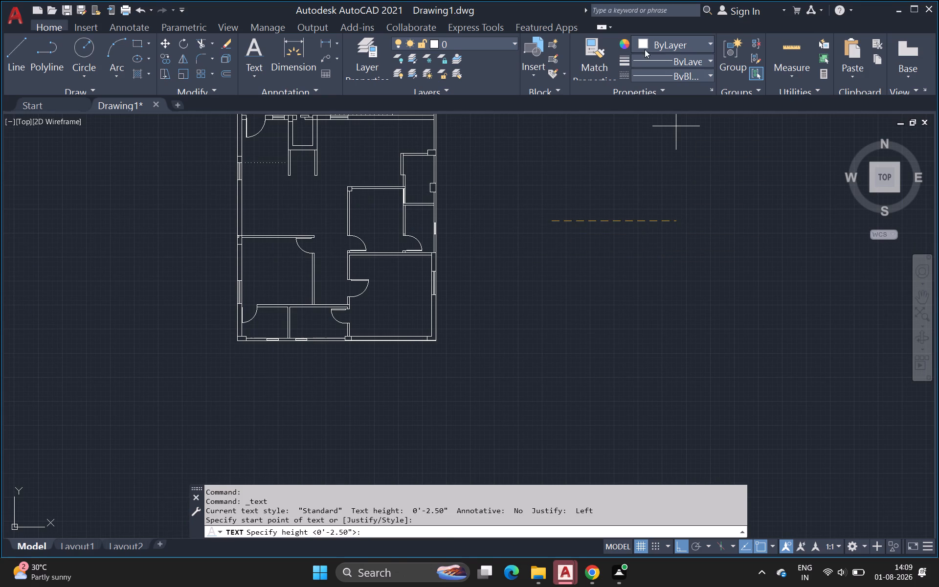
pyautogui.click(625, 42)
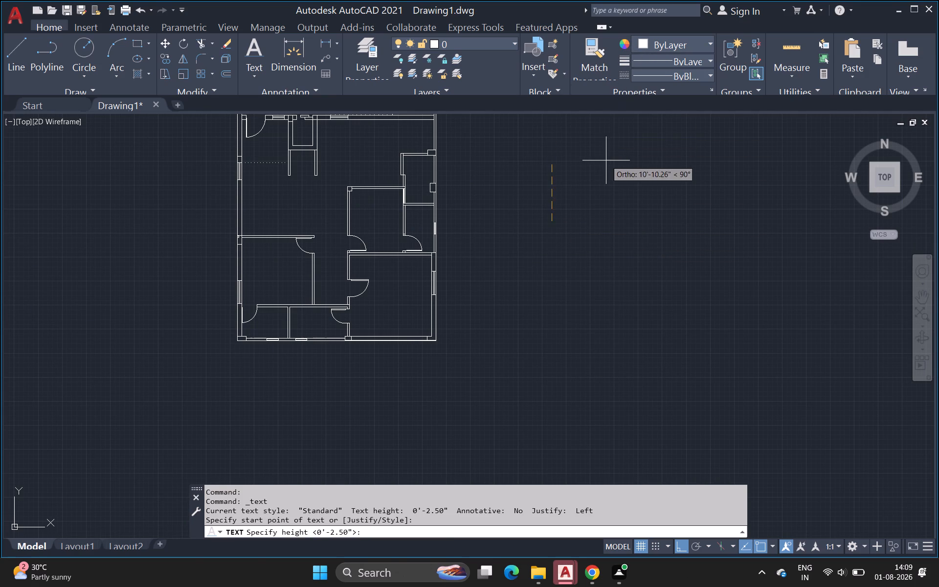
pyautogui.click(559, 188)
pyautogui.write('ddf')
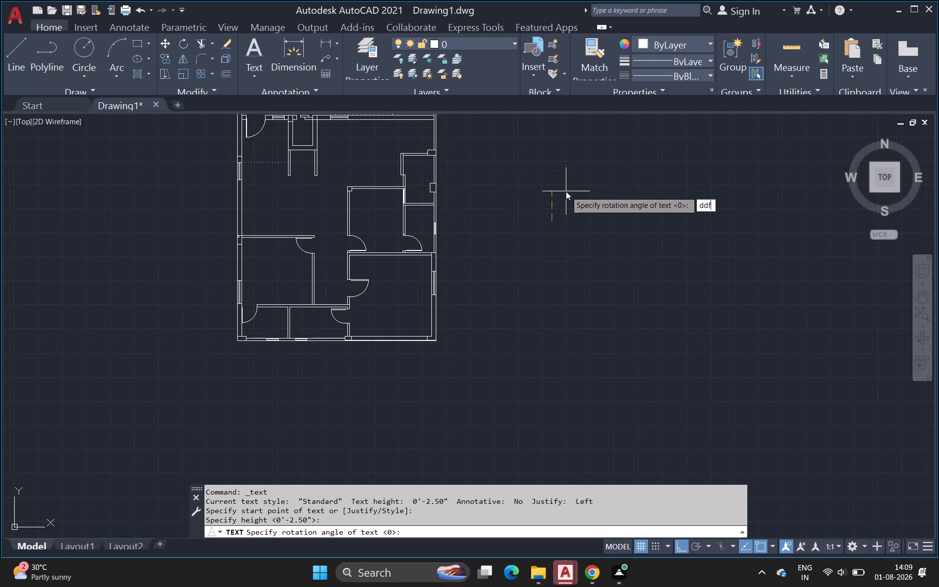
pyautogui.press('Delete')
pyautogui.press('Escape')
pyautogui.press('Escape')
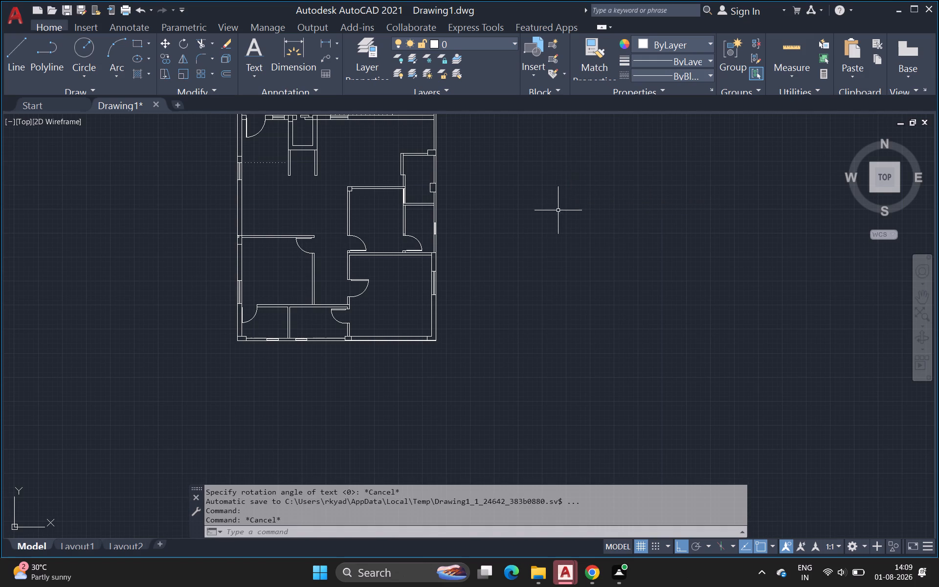
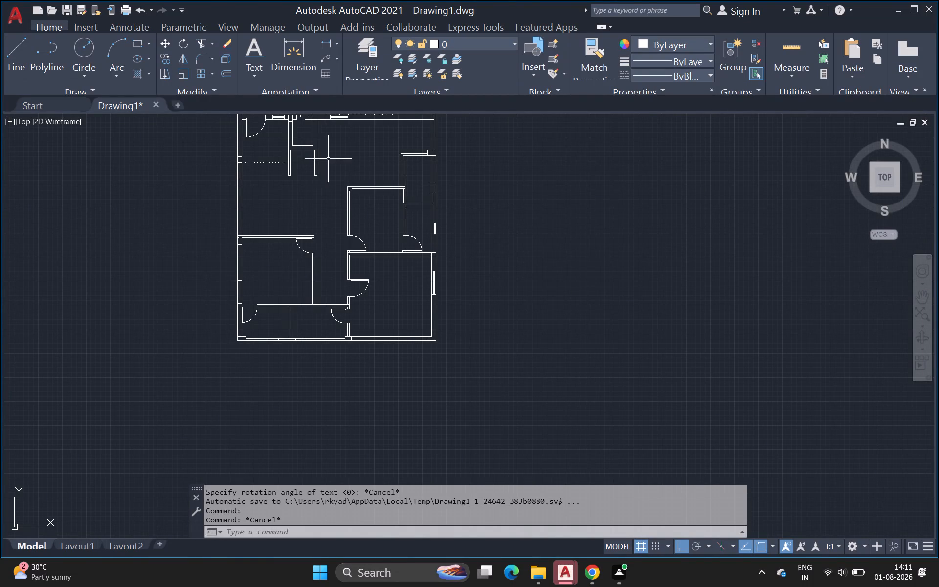
# Add single-line text reading M.BED ROOM in the empty area east of the floor plan, with height 1' and rotation 0.
pyautogui.write('dt')
pyautogui.press('Return')
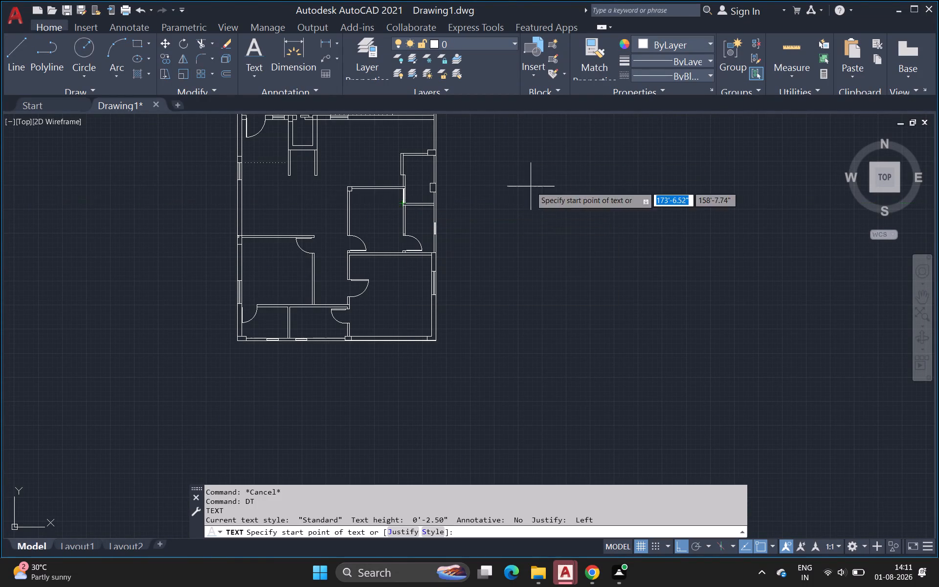
pyautogui.click(529, 248)
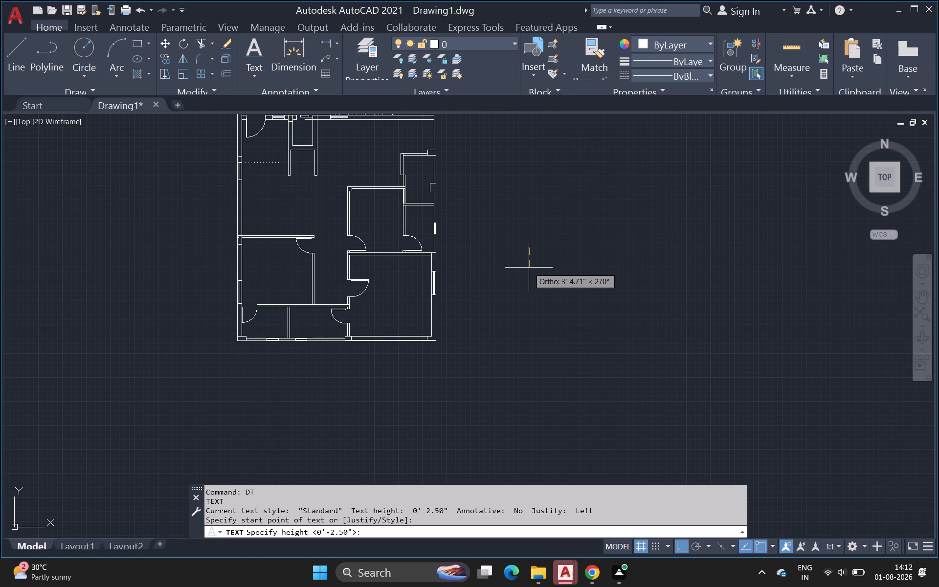
pyautogui.press('1')
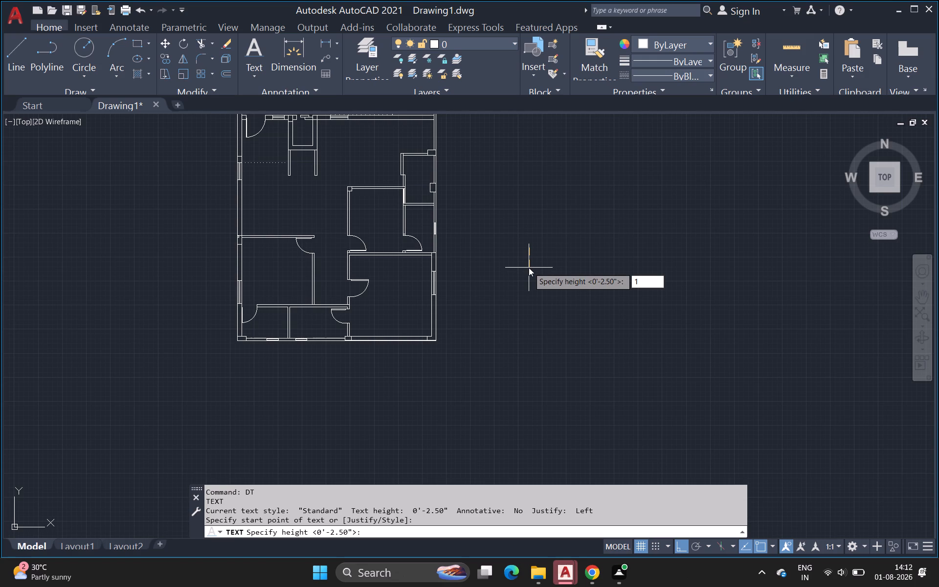
pyautogui.press("'")
pyautogui.press('Return')
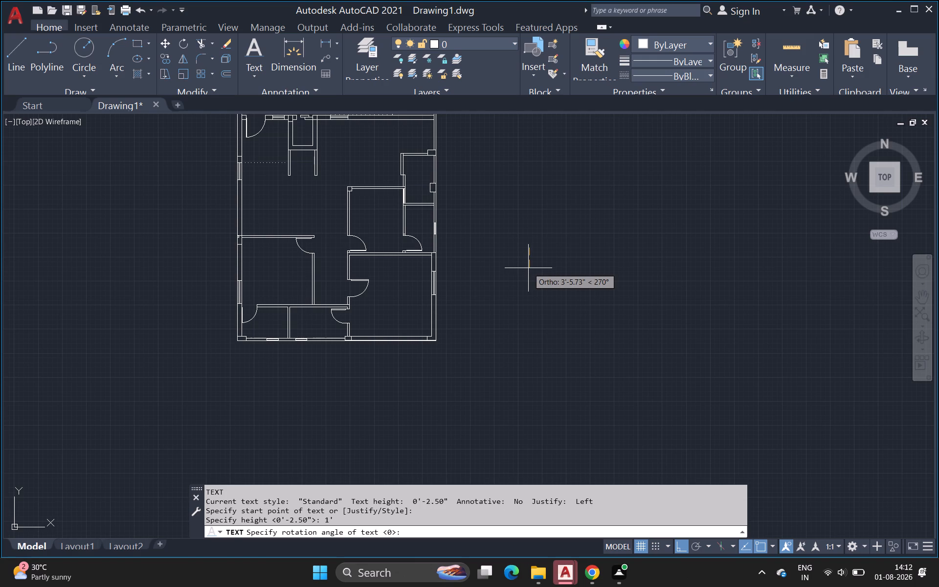
pyautogui.press('0')
pyautogui.press('Return')
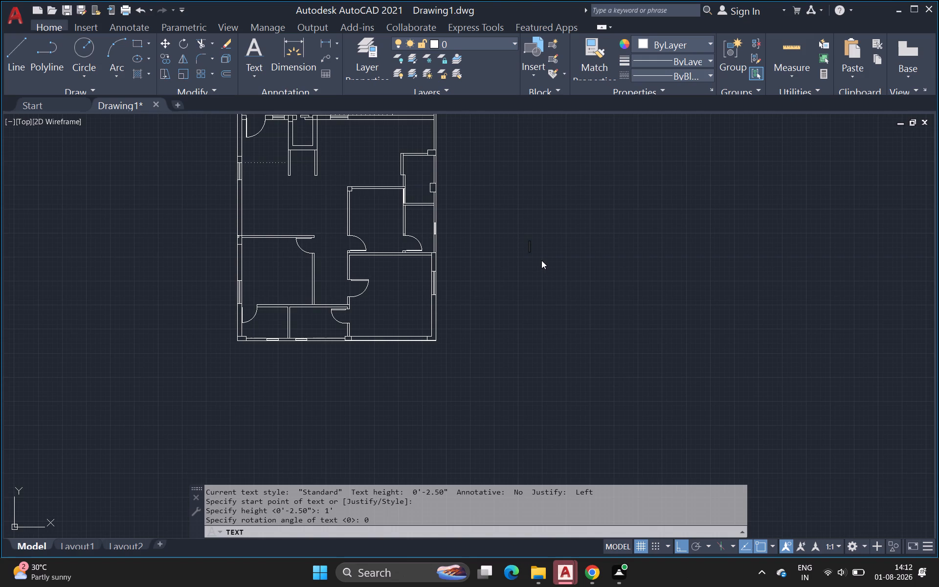
pyautogui.scroll(1, 541, 259)
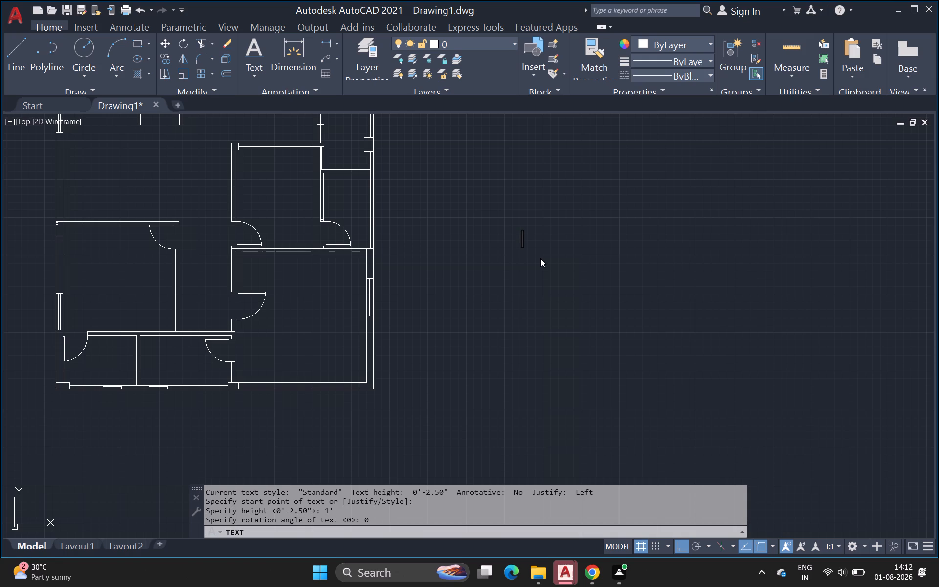
pyautogui.press('m')
pyautogui.press('.')
pyautogui.press('BackSpace')
pyautogui.press('BackSpace')
pyautogui.press('m')
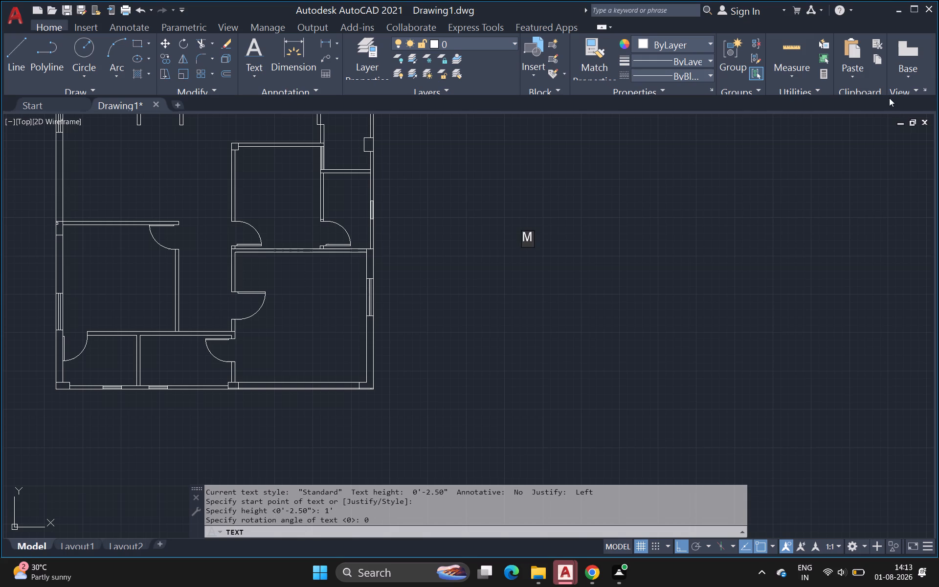
pyautogui.press('.')
pyautogui.write('BE')
pyautogui.press('d')
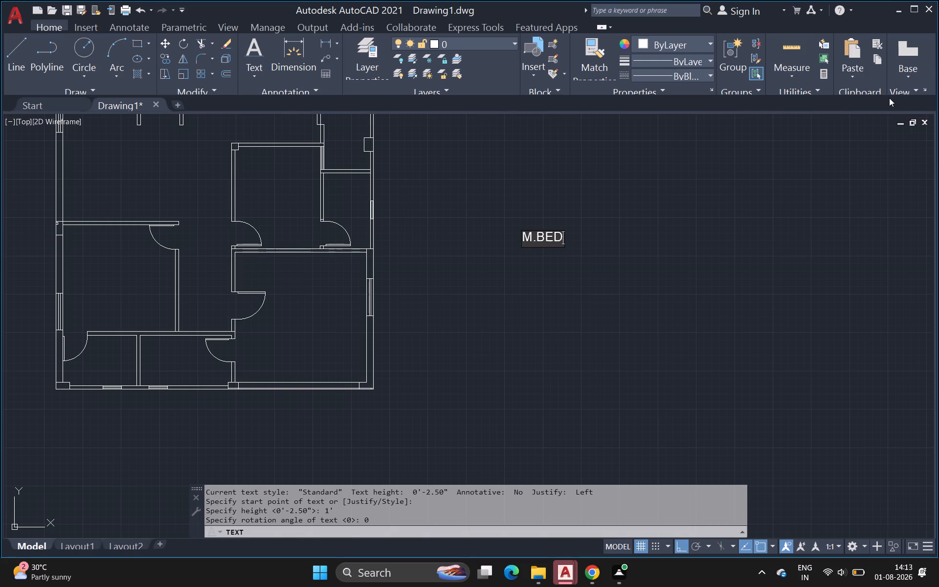
pyautogui.press('space')
pyautogui.write('ROO')
pyautogui.press('m')
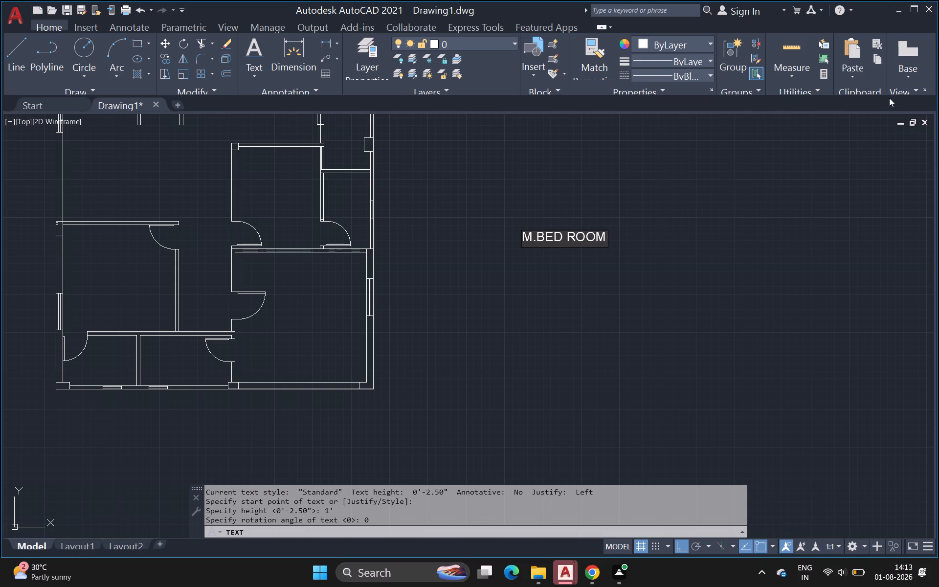
# Enter the room size on a second text line below M.BED ROOM, beginning with 14'4".
pyautogui.press('Return')
pyautogui.press('1')
pyautogui.press('4')
pyautogui.press("'")
pyautogui.press('4')
pyautogui.hotkey('shift', '"')
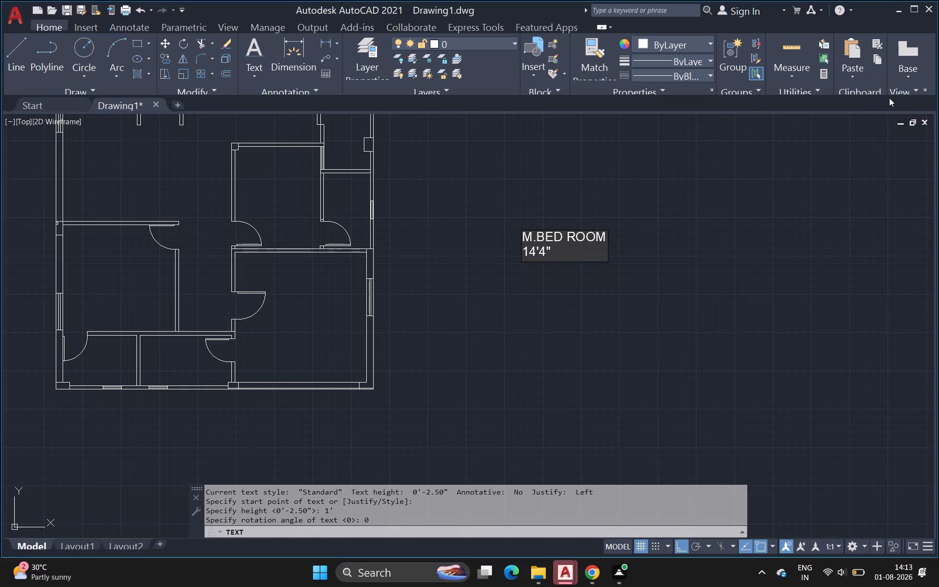
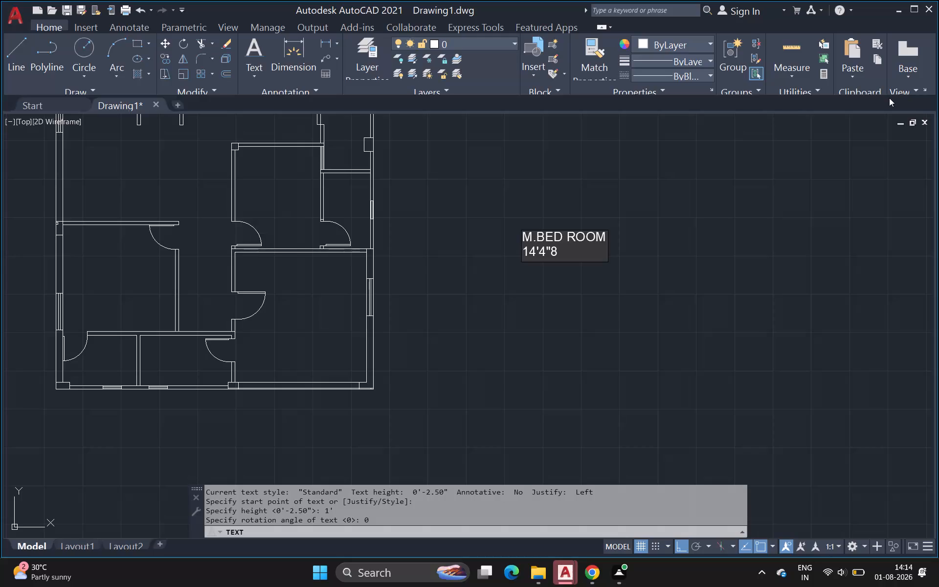
# Complete the size line below M.BED ROOM as 14'4"*14'1.5" and finish the single-line text.
pyautogui.press('BackSpace')
pyautogui.hotkey('shift', '*')
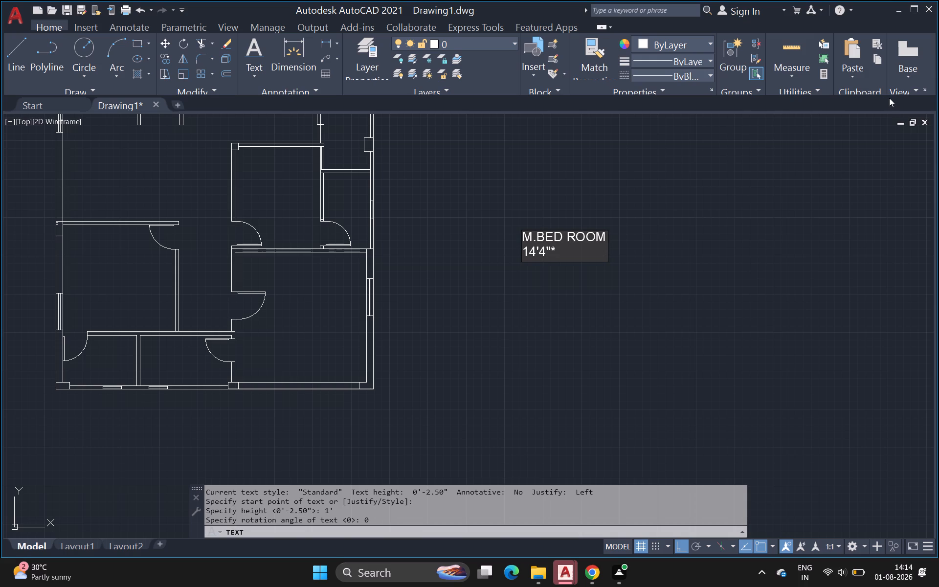
pyautogui.press('1')
pyautogui.press('4')
pyautogui.press("'")
pyautogui.press('1')
pyautogui.press('.')
pyautogui.press('5')
pyautogui.hotkey('shift', '"')
pyautogui.press('Return')
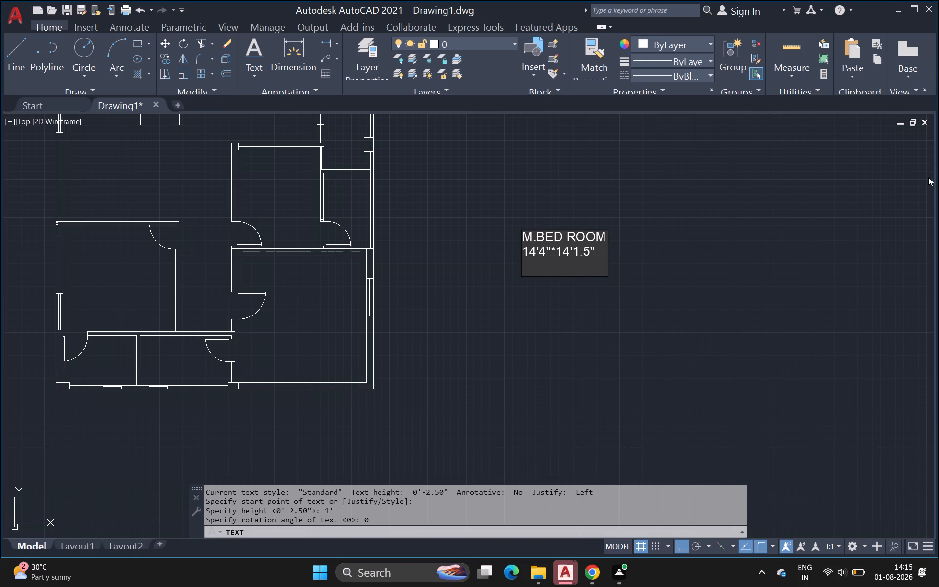
pyautogui.press('Return')
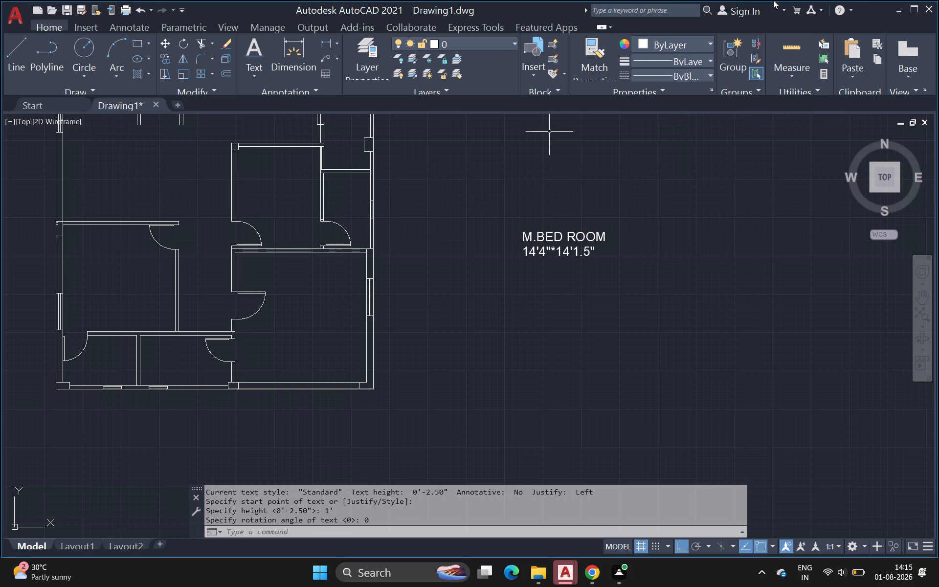
# Change the colour of the M.BED ROOM name and size text to Yellow.
pyautogui.moveTo(516, 226); pyautogui.dragTo(523, 226)
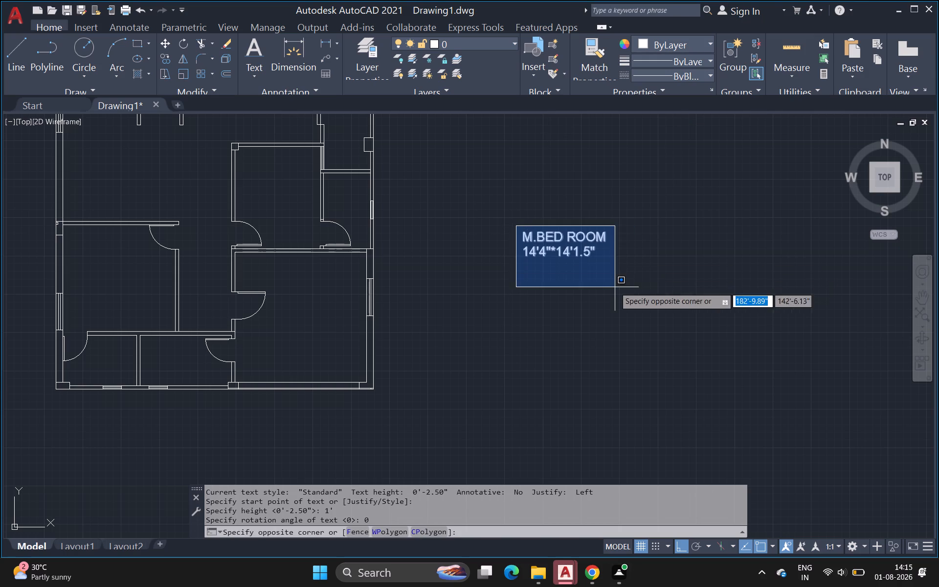
pyautogui.click(622, 266)
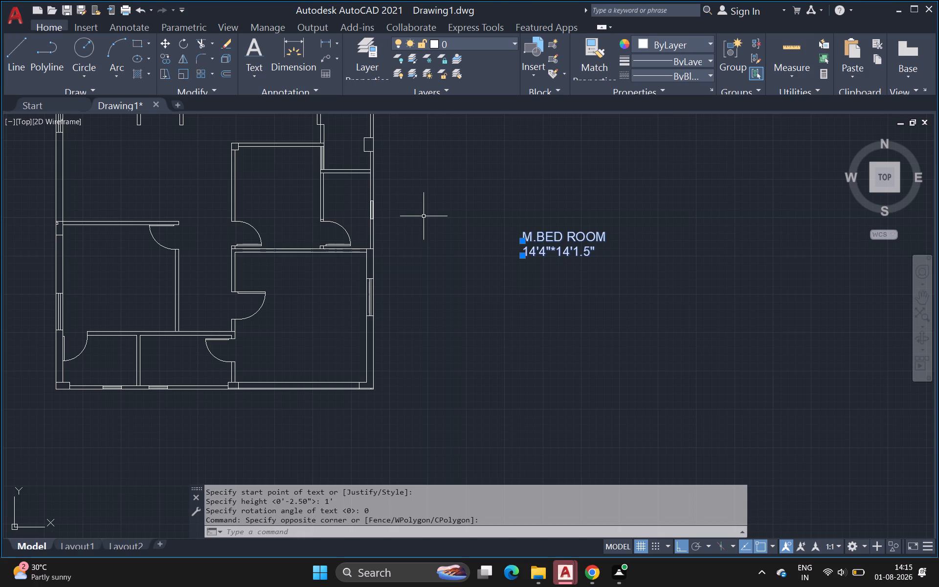
pyautogui.write('PR')
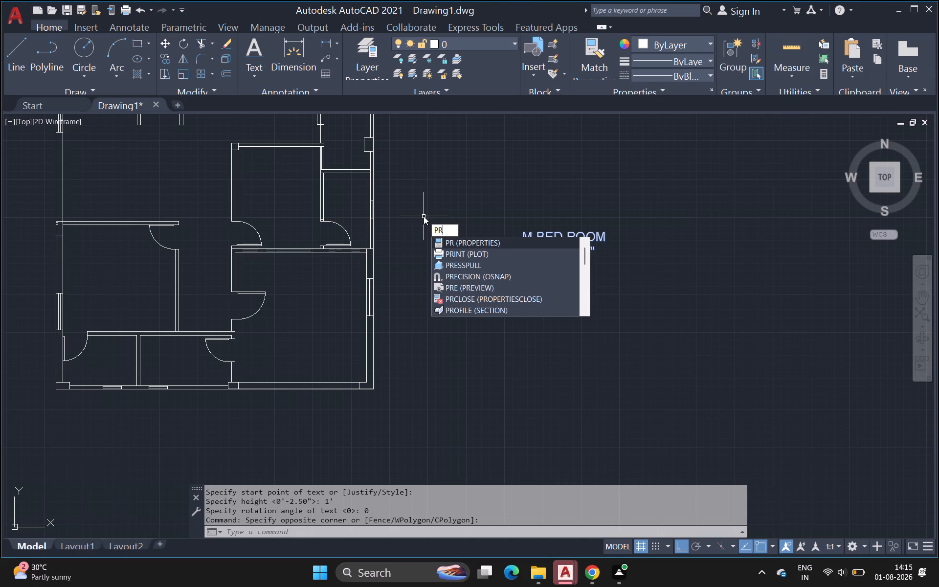
pyautogui.click(468, 239)
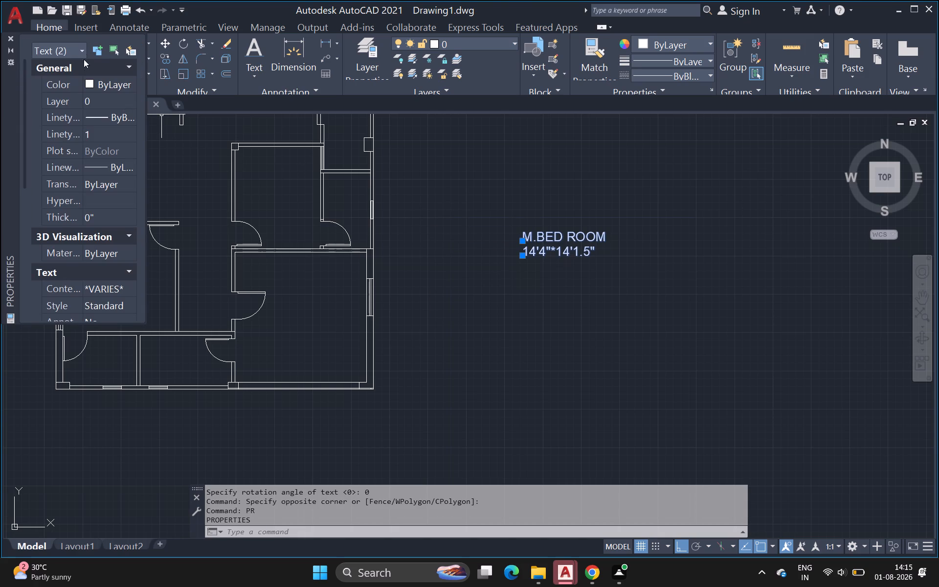
pyautogui.click(88, 82)
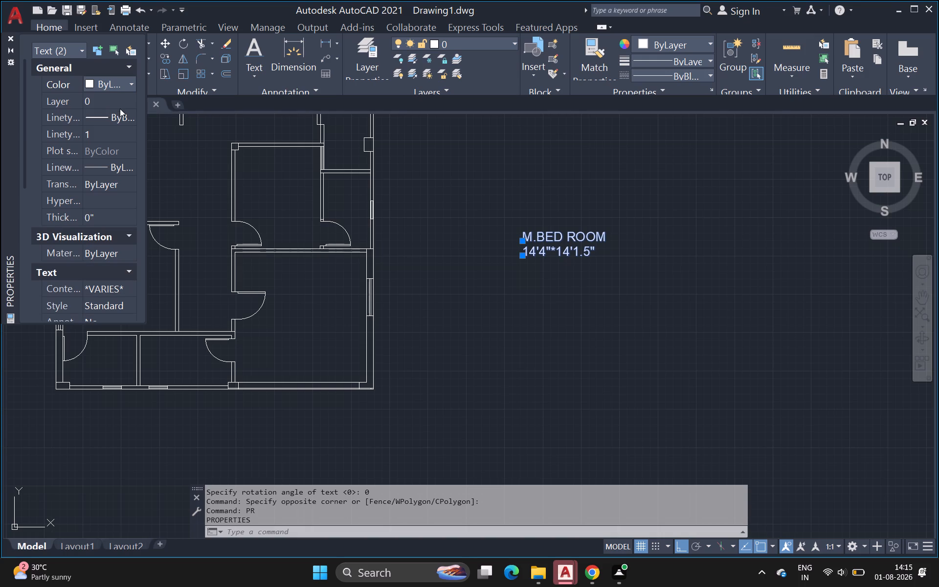
pyautogui.click(123, 87)
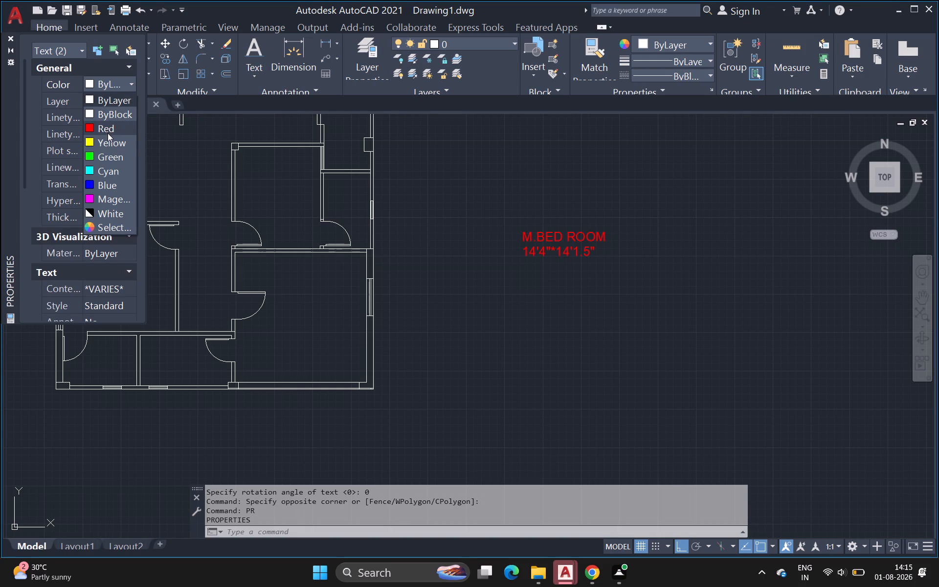
pyautogui.click(107, 141)
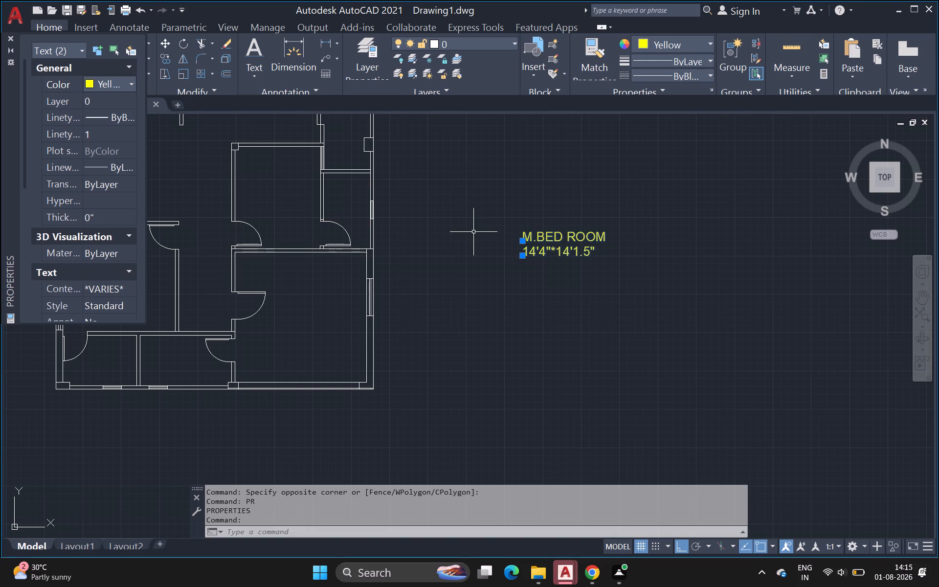
pyautogui.click(8, 38)
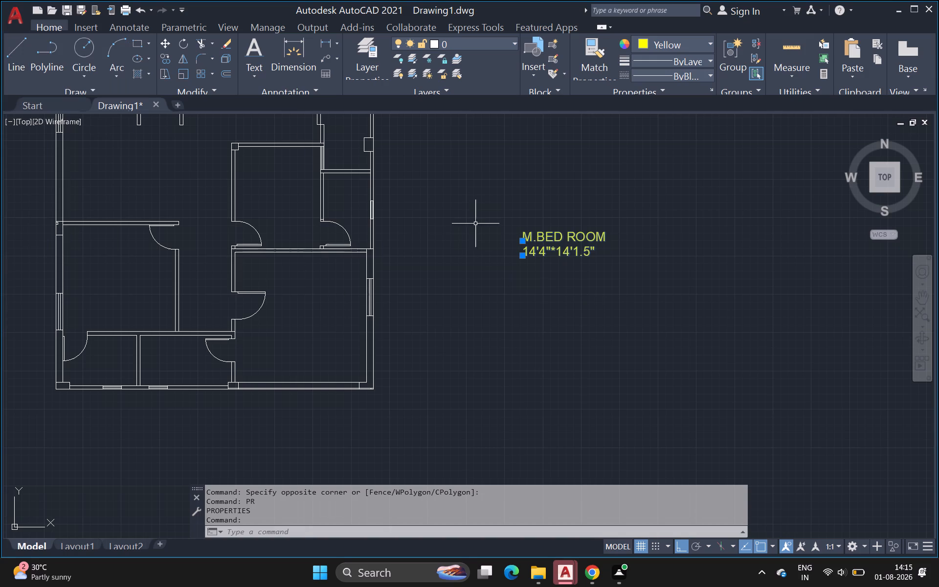
# Move both M.BED ROOM text lines freely, with Ortho off, into the master bedroom in the plan's southeast corner.
pyautogui.moveTo(490, 211); pyautogui.dragTo(516, 233)
pyautogui.click(686, 282)
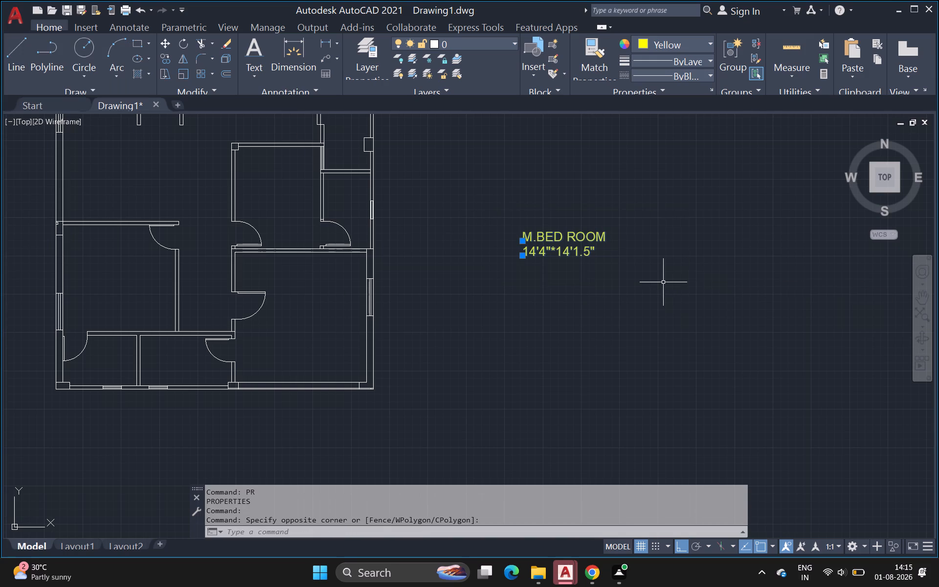
pyautogui.moveTo(507, 210); pyautogui.dragTo(576, 267)
pyautogui.click(646, 299)
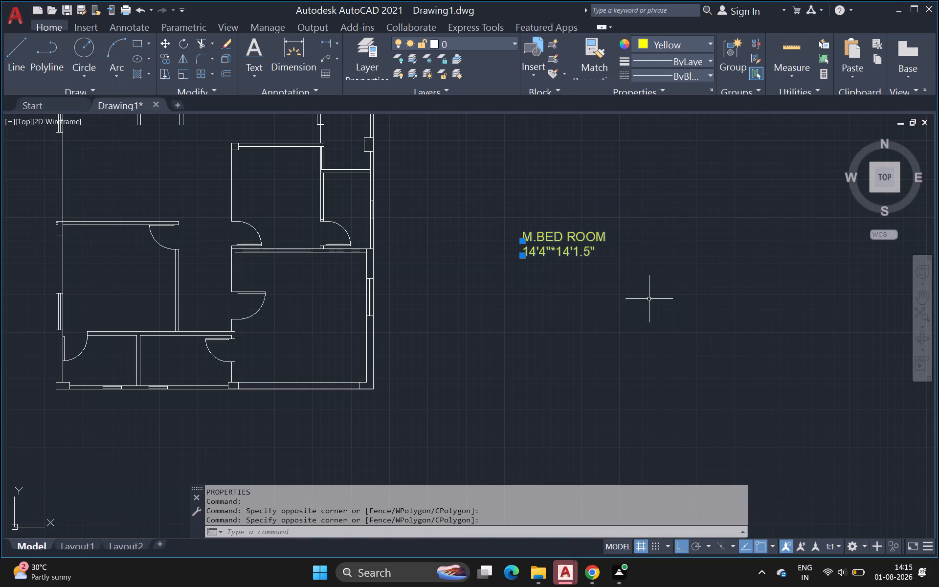
pyautogui.press('m')
pyautogui.press('space')
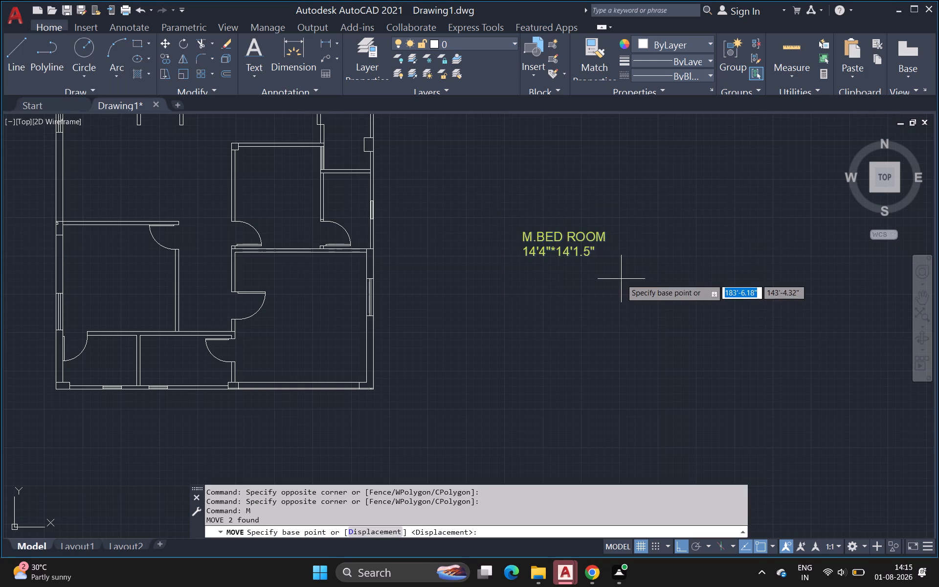
pyautogui.click(591, 257)
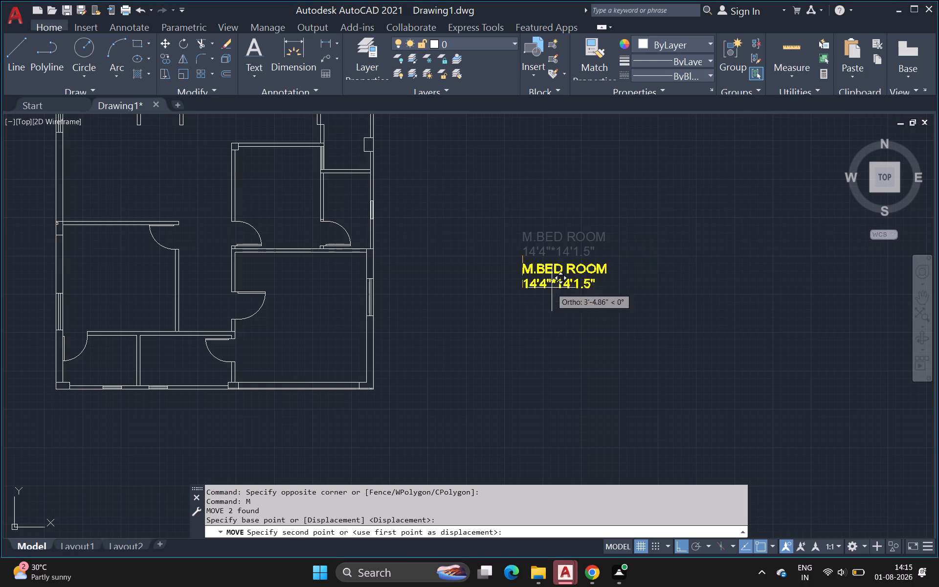
pyautogui.click(682, 548)
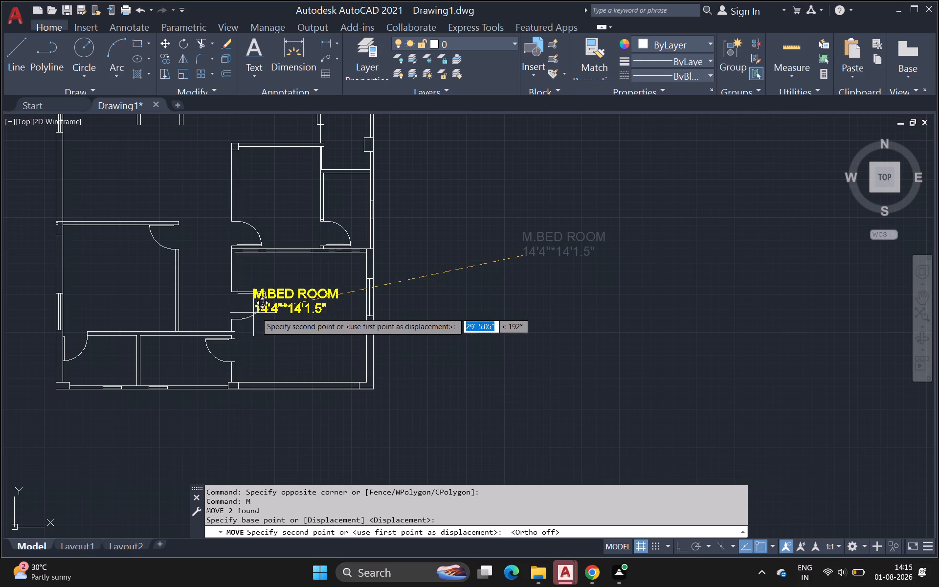
pyautogui.click(269, 332)
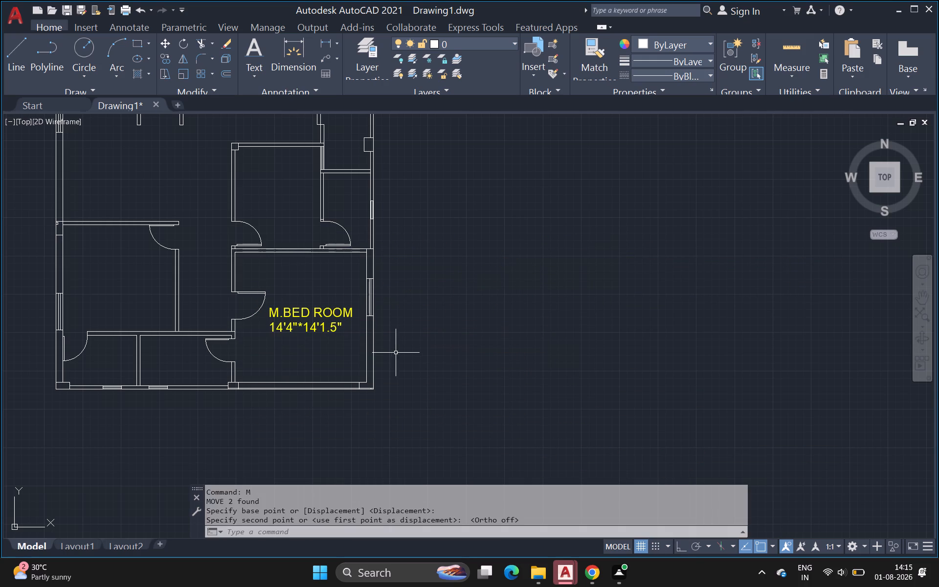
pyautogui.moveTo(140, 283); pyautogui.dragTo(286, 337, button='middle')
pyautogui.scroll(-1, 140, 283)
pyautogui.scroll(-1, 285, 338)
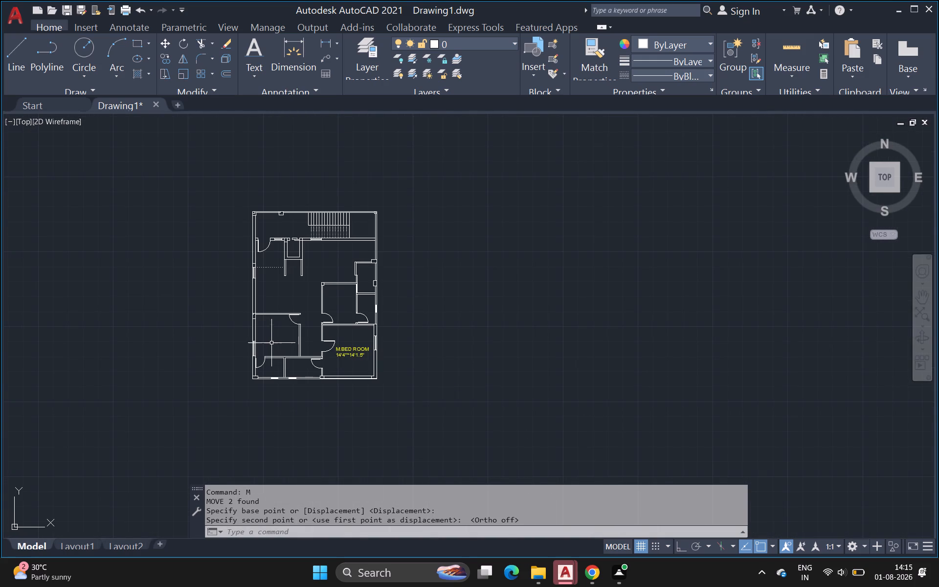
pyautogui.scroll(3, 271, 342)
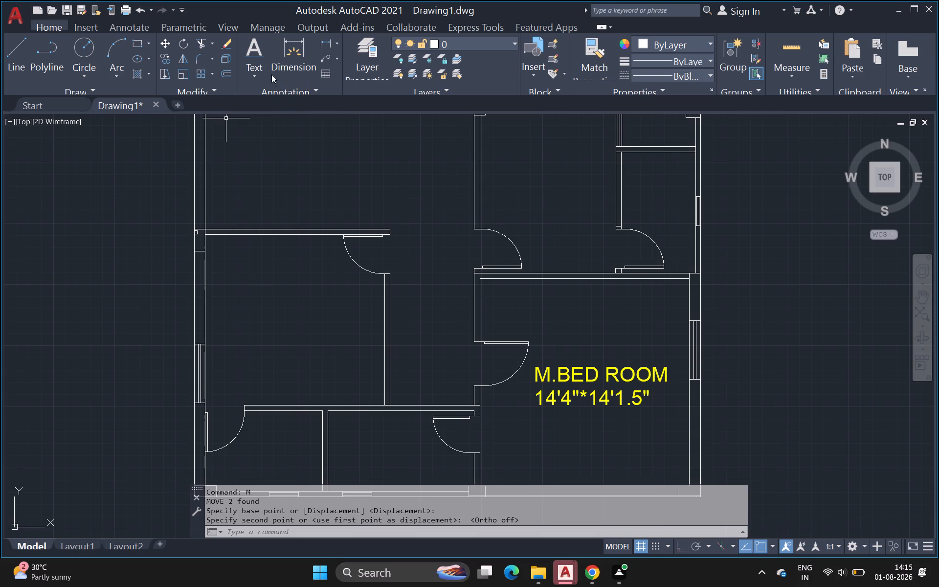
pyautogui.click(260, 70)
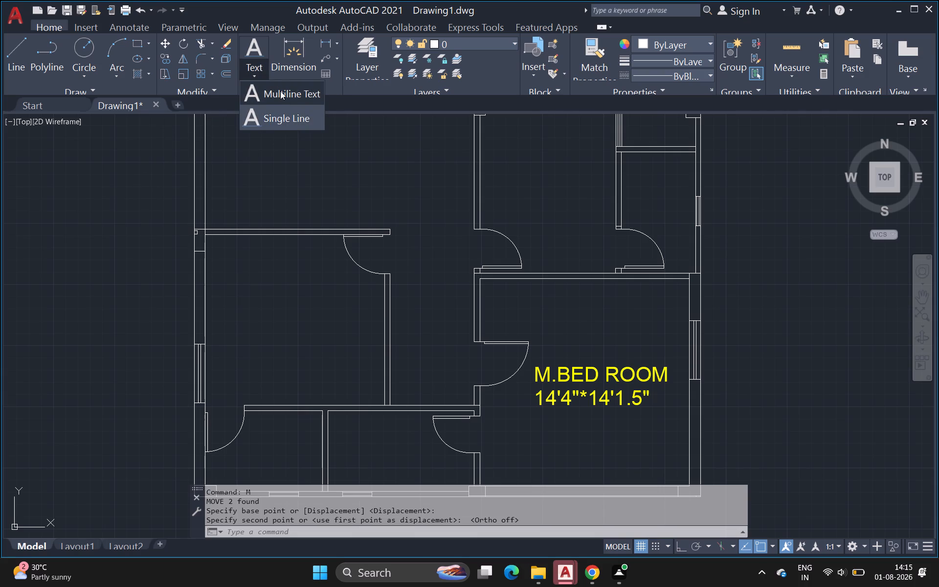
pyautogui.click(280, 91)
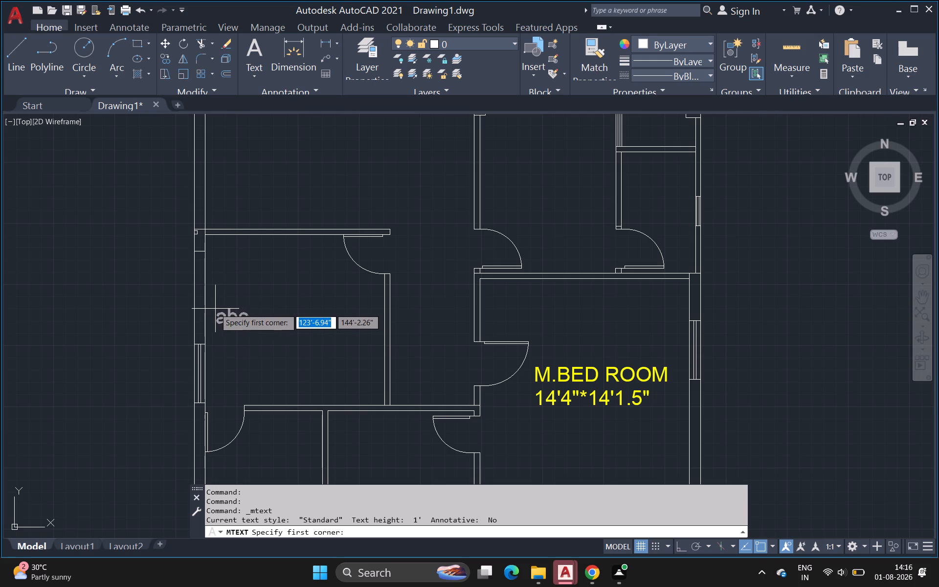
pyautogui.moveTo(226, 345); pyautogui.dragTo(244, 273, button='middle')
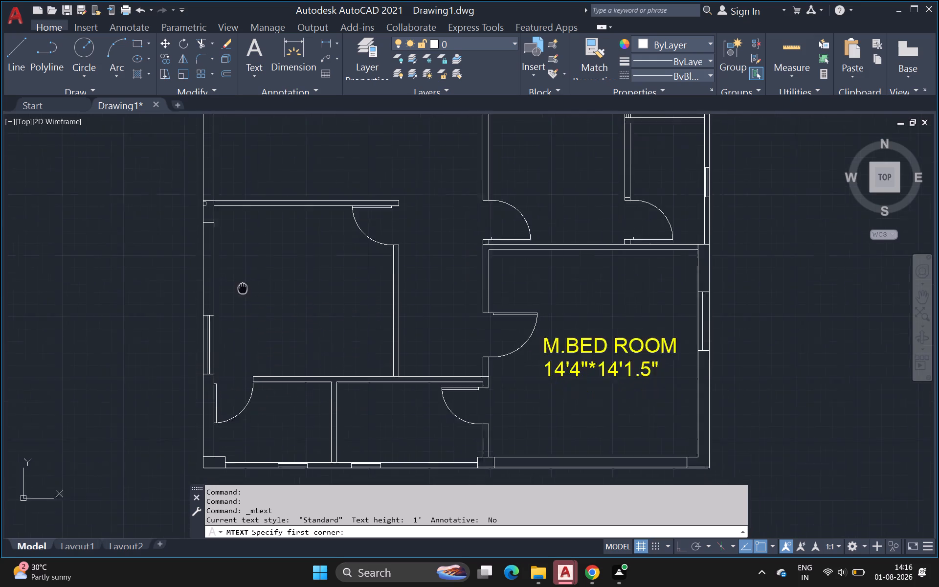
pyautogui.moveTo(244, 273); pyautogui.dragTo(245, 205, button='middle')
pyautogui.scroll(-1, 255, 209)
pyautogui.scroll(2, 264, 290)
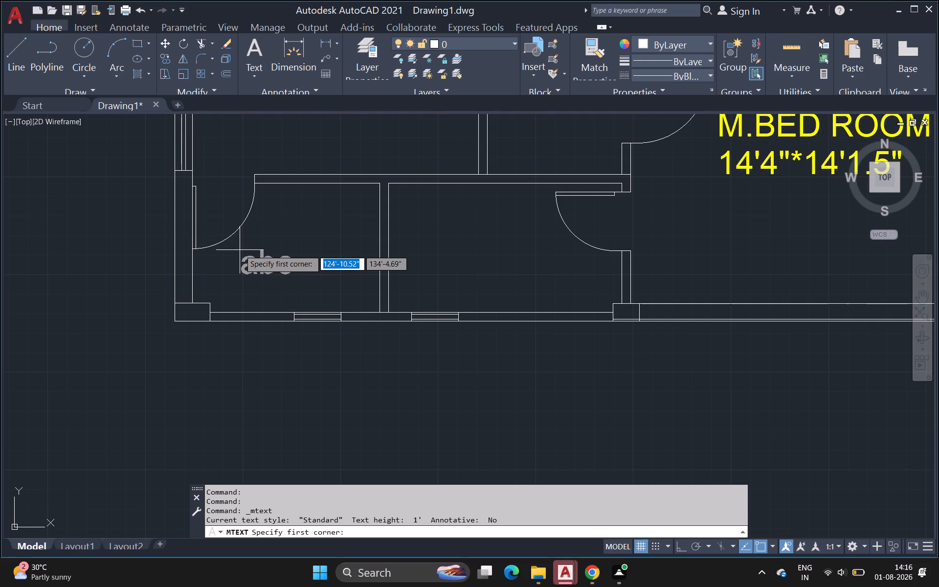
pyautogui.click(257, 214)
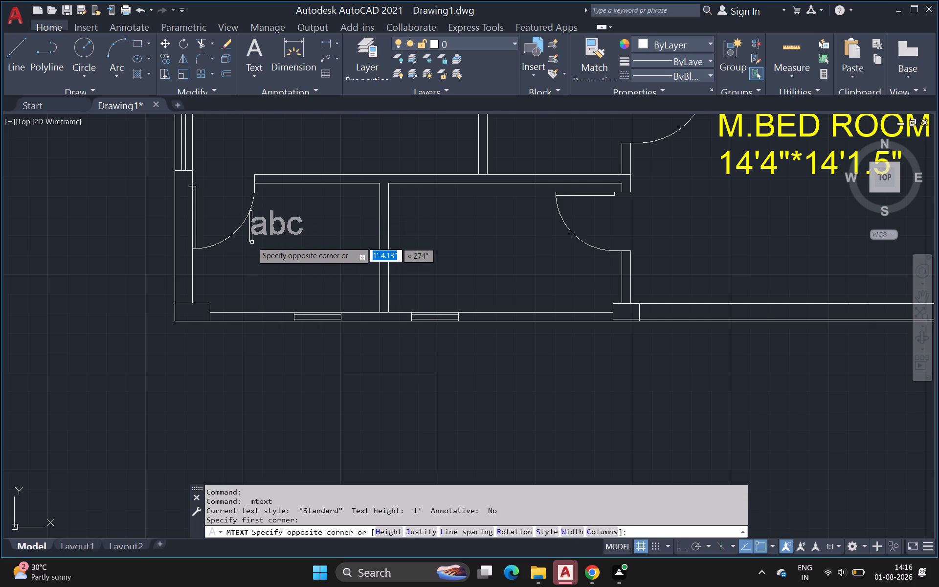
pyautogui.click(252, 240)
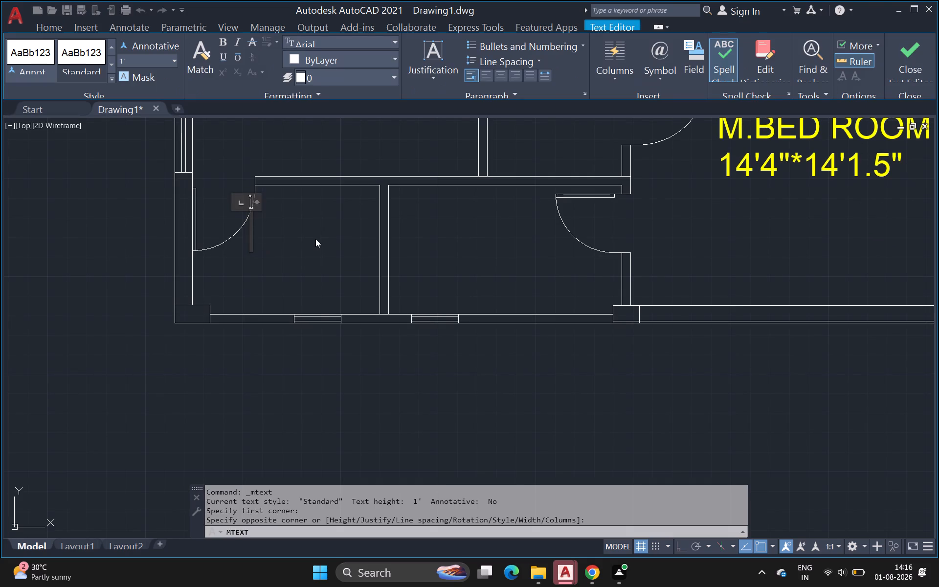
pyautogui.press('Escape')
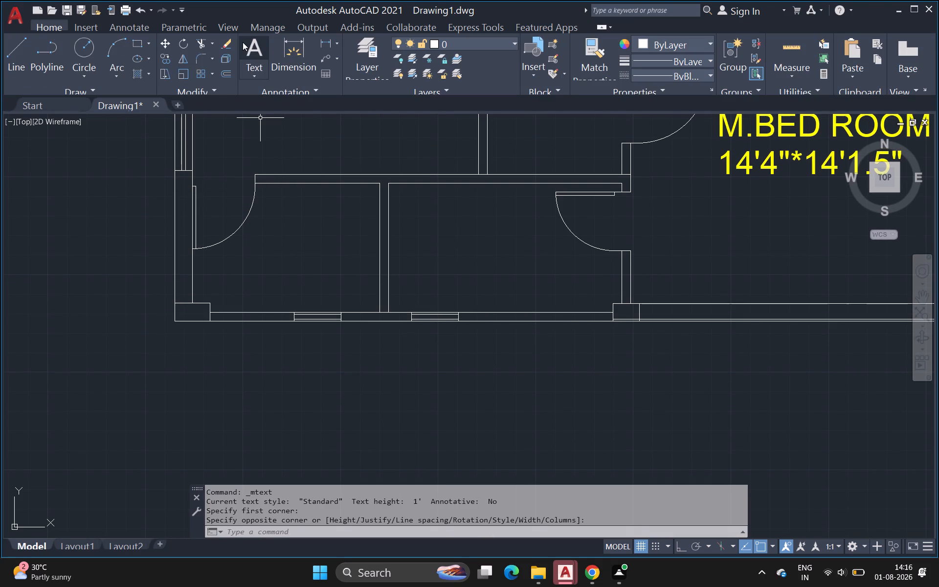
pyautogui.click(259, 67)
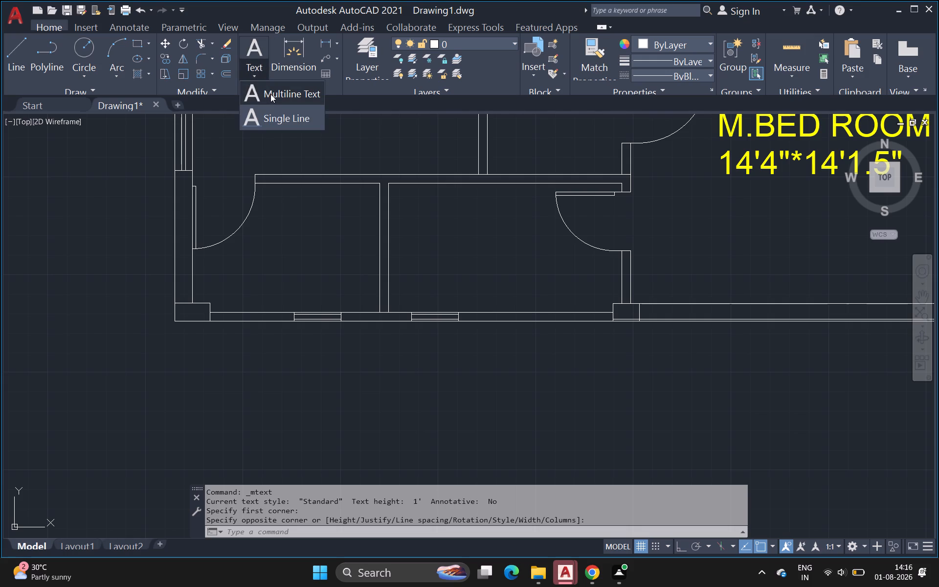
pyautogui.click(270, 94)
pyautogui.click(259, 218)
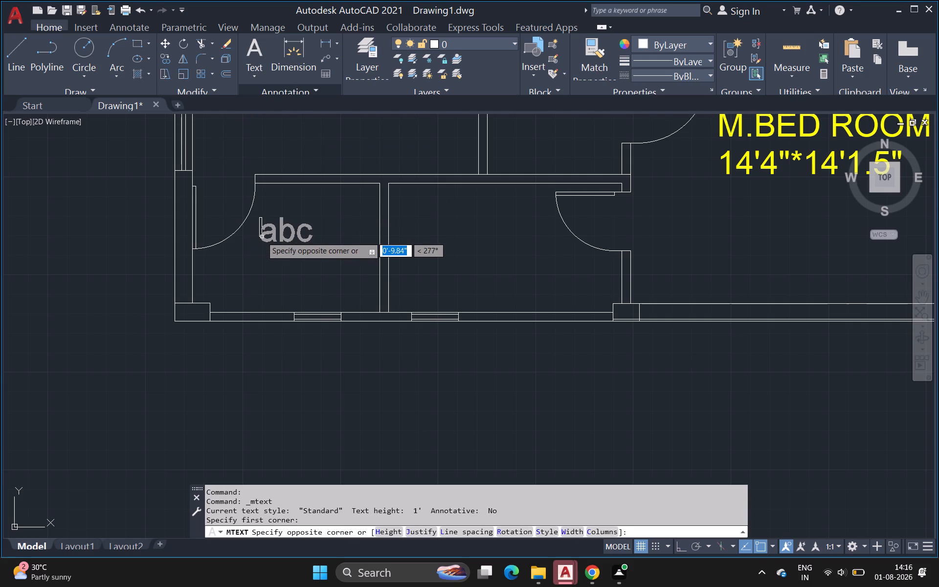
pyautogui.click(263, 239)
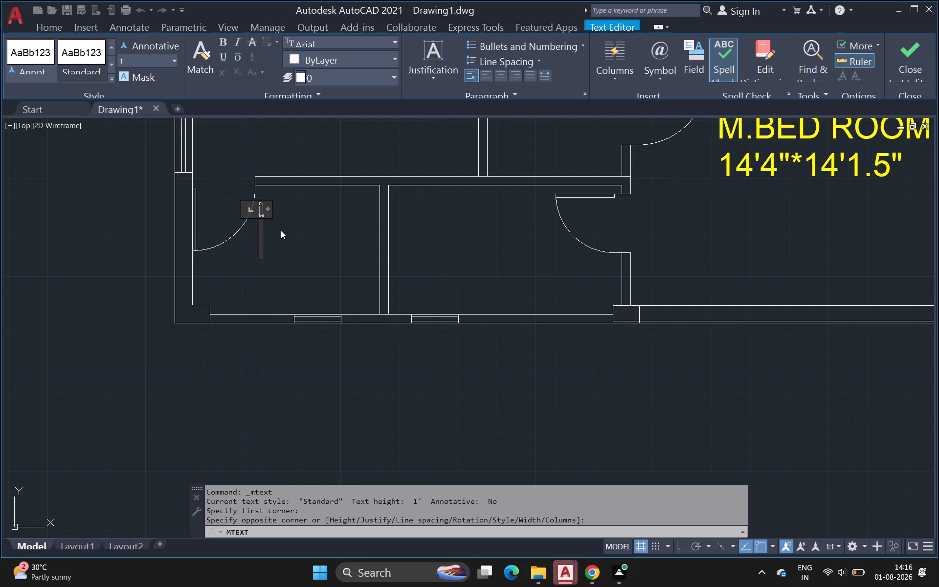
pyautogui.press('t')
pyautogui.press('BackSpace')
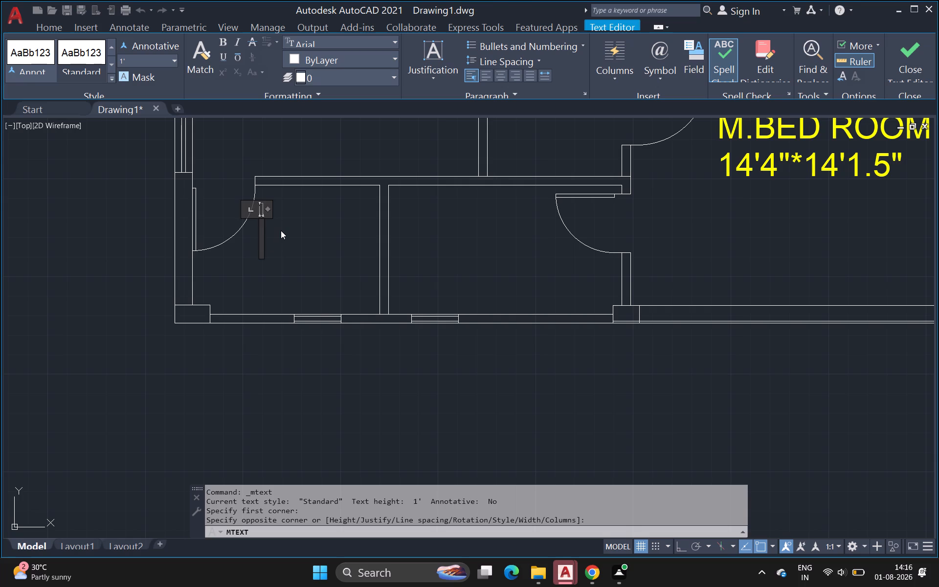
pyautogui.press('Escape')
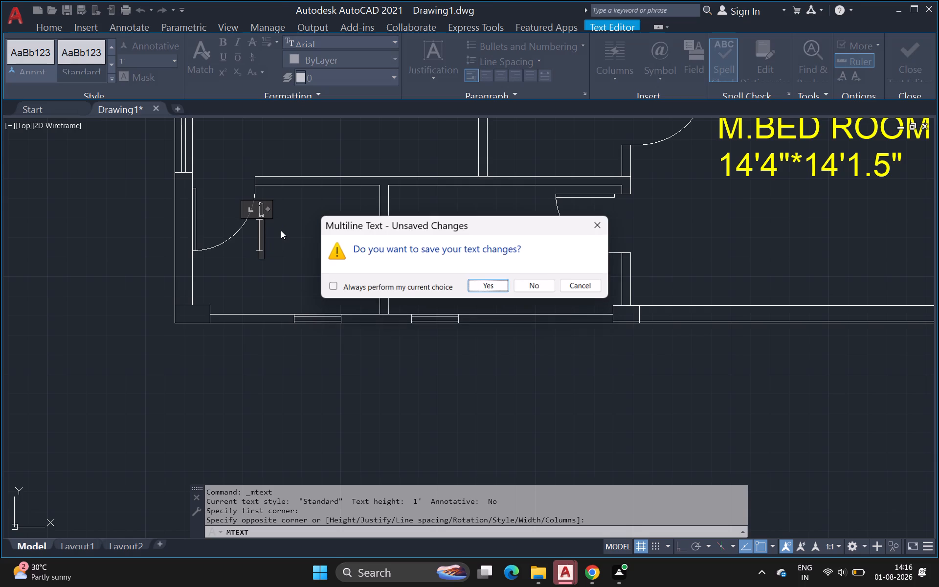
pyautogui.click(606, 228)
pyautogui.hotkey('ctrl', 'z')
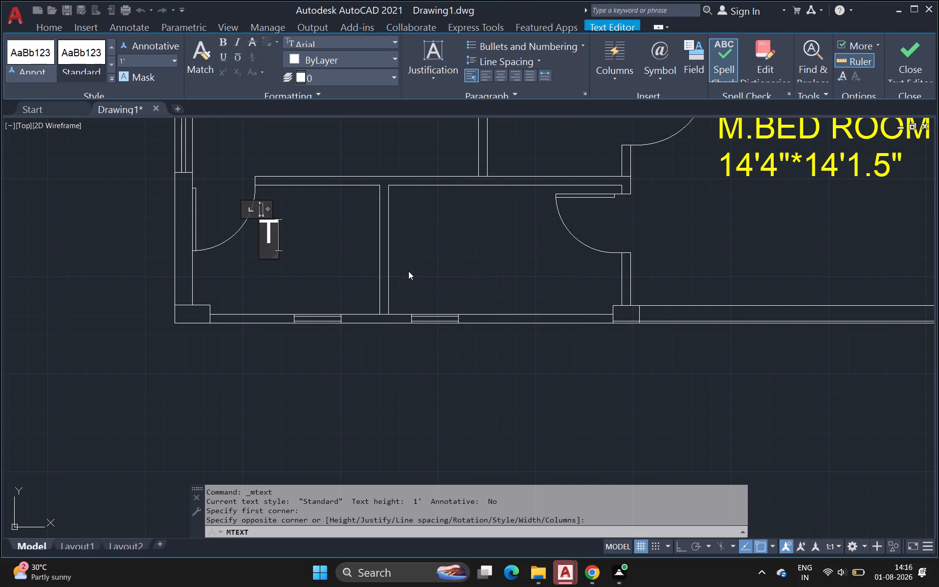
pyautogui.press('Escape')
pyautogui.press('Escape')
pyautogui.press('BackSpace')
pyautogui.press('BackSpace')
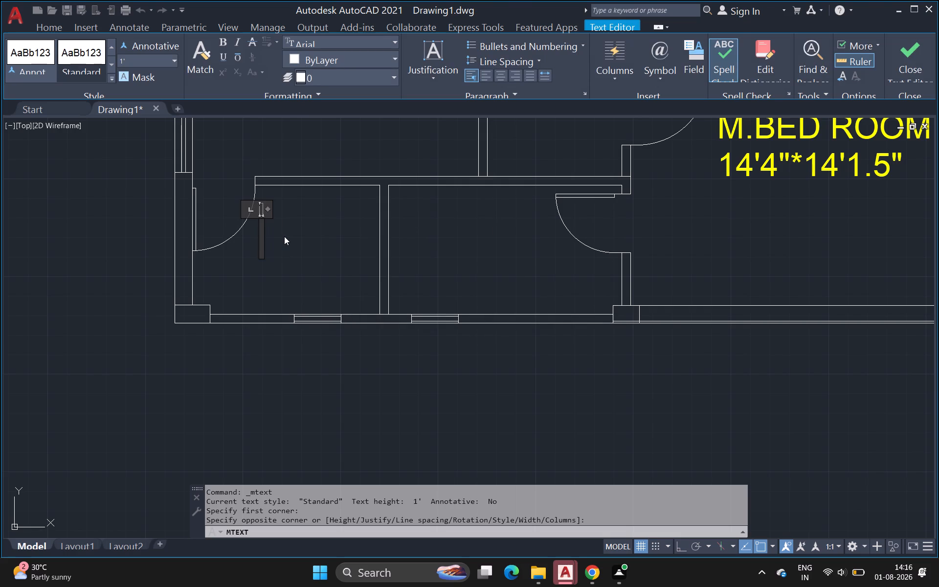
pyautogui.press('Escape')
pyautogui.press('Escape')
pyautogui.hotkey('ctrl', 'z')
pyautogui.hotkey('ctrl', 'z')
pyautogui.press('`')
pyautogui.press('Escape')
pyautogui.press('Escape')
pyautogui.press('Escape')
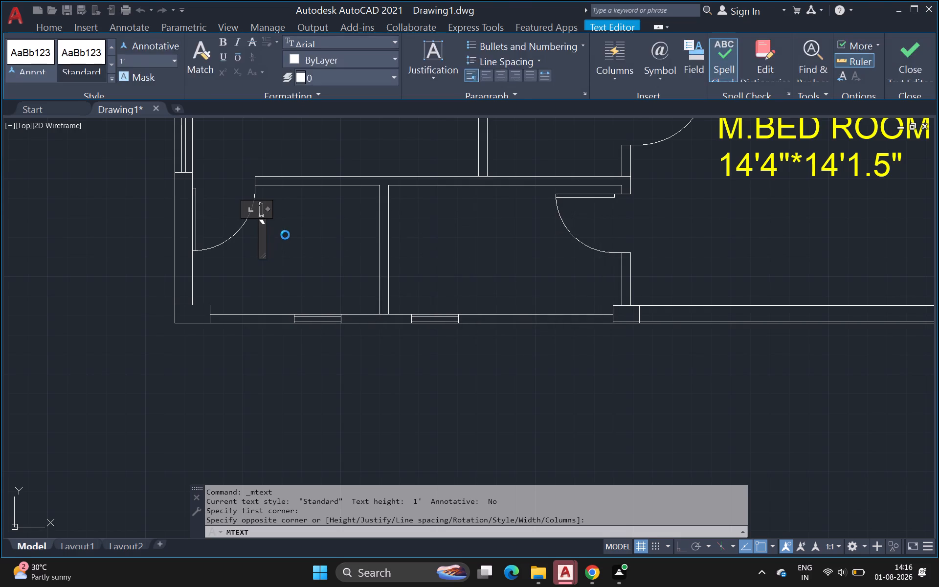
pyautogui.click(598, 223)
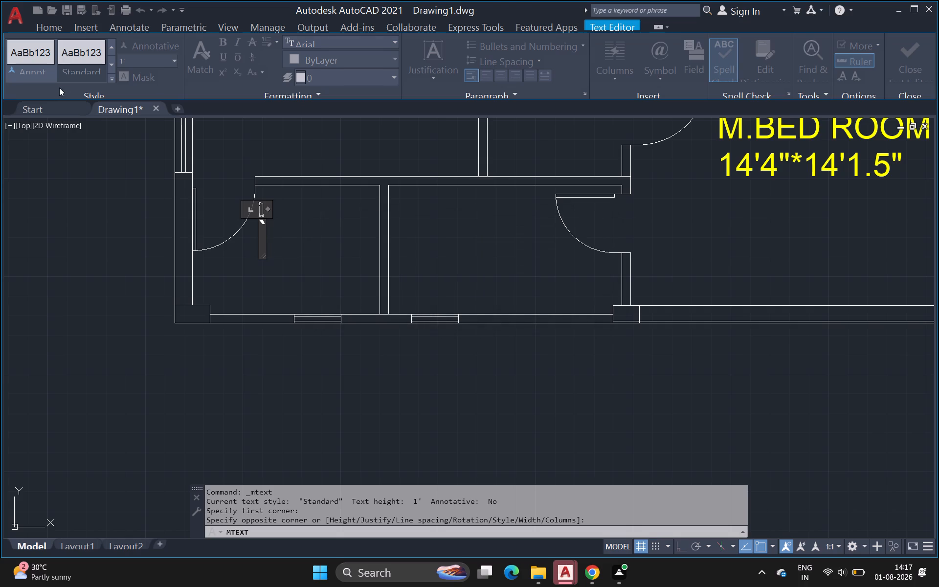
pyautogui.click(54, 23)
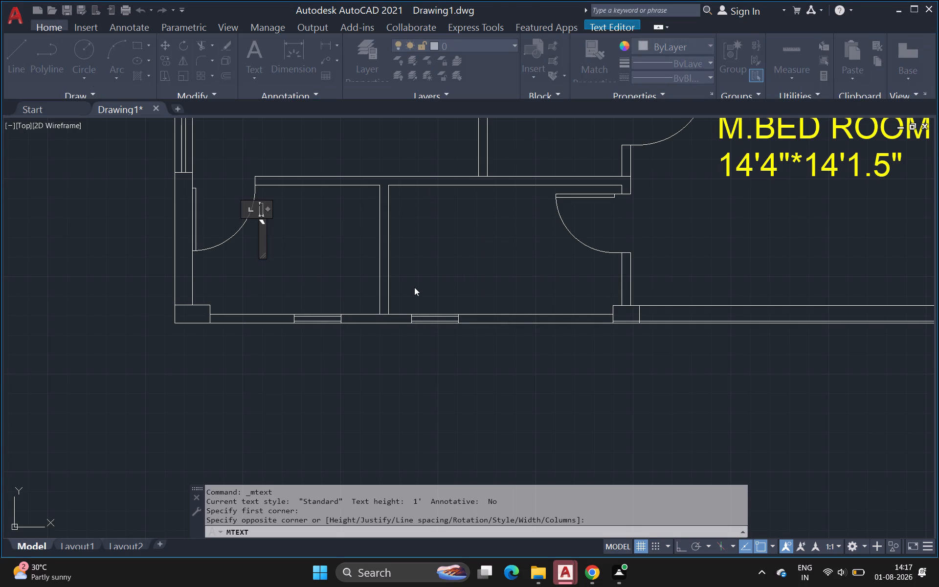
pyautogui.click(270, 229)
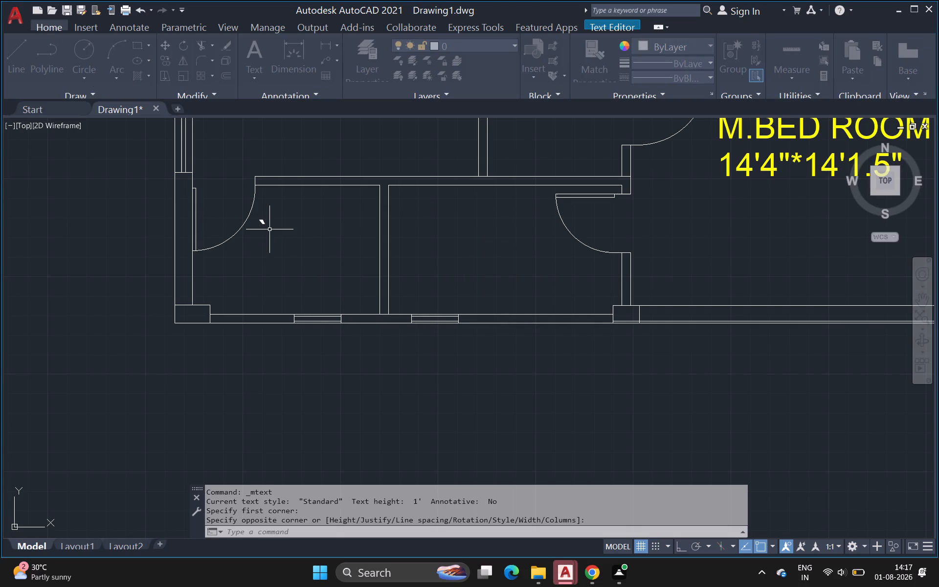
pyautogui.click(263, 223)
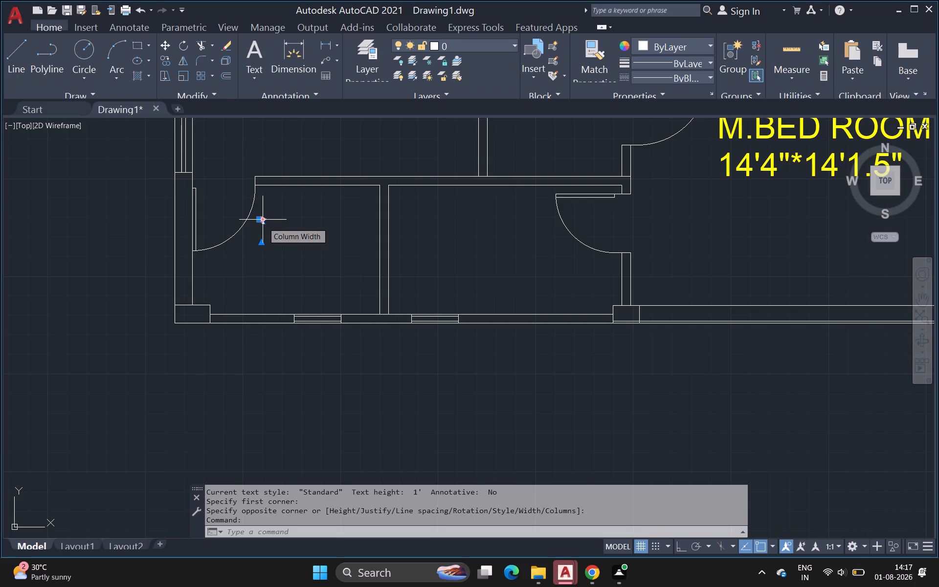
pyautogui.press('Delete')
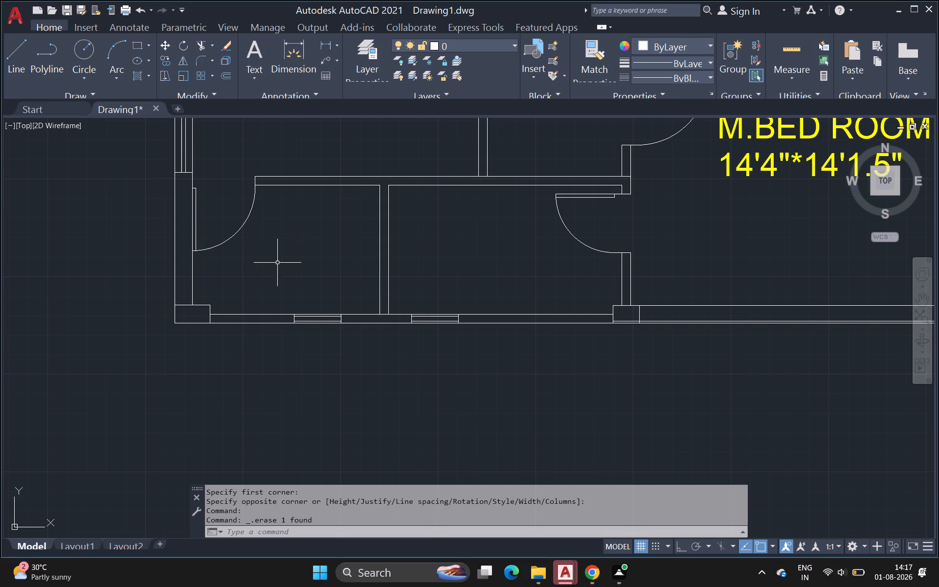
# Start a multiline text beside the door swing in the small southwest room and enter the name TOILET.
pyautogui.scroll(2, 270, 262)
pyautogui.scroll(-2, 263, 261)
pyautogui.moveTo(263, 271); pyautogui.dragTo(265, 335, button='middle')
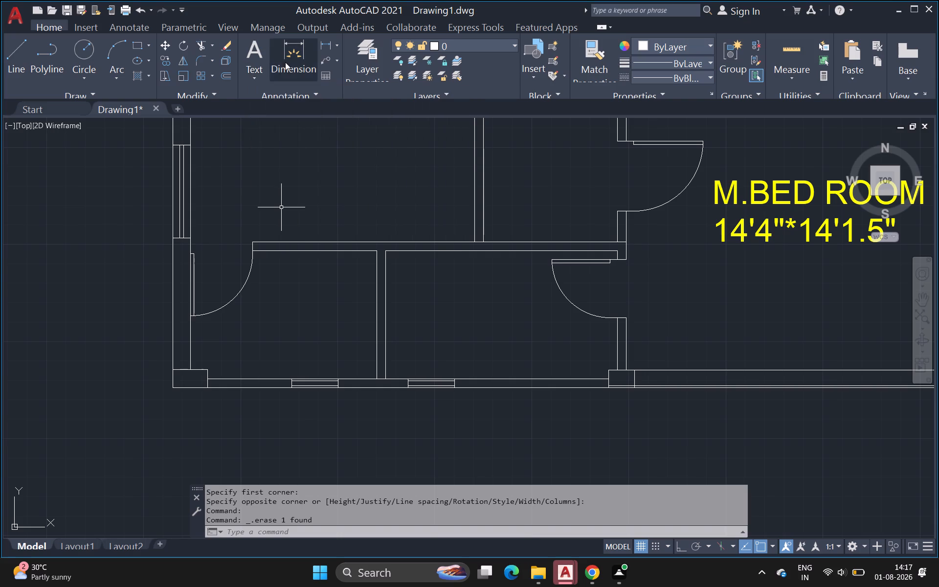
pyautogui.click(249, 71)
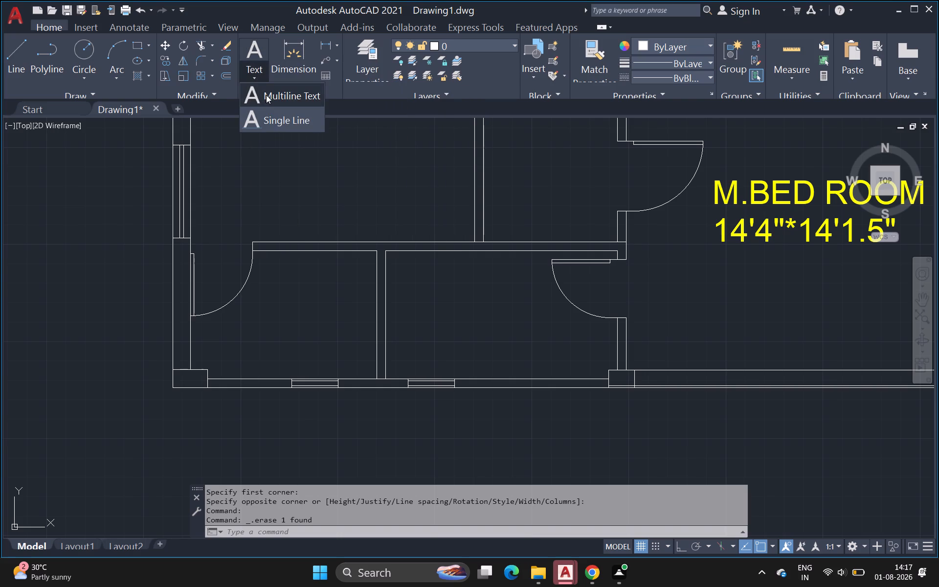
pyautogui.click(266, 95)
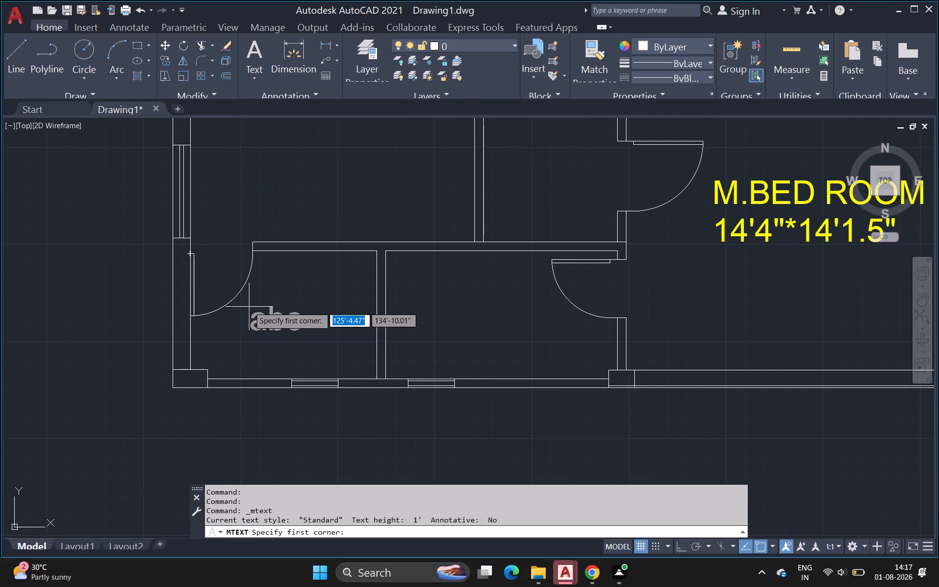
pyautogui.moveTo(253, 287); pyautogui.dragTo(251, 301)
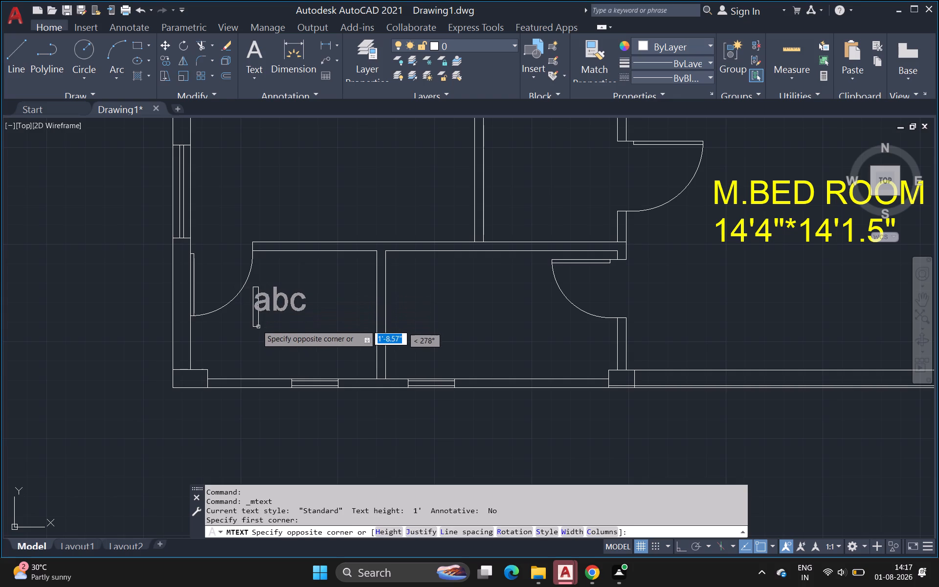
pyautogui.click(256, 321)
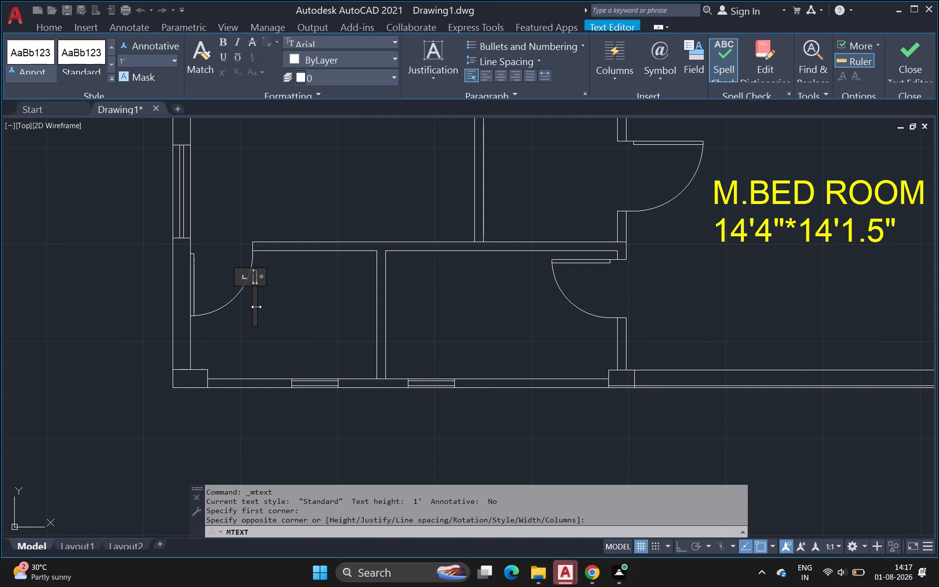
pyautogui.press('t')
pyautogui.write('OI')
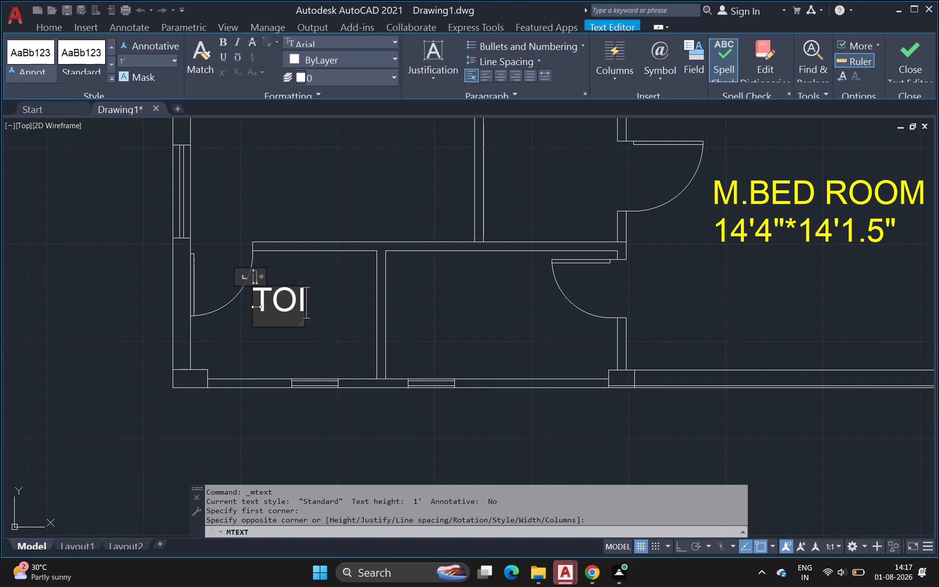
pyautogui.press('l')
pyautogui.write('ET')
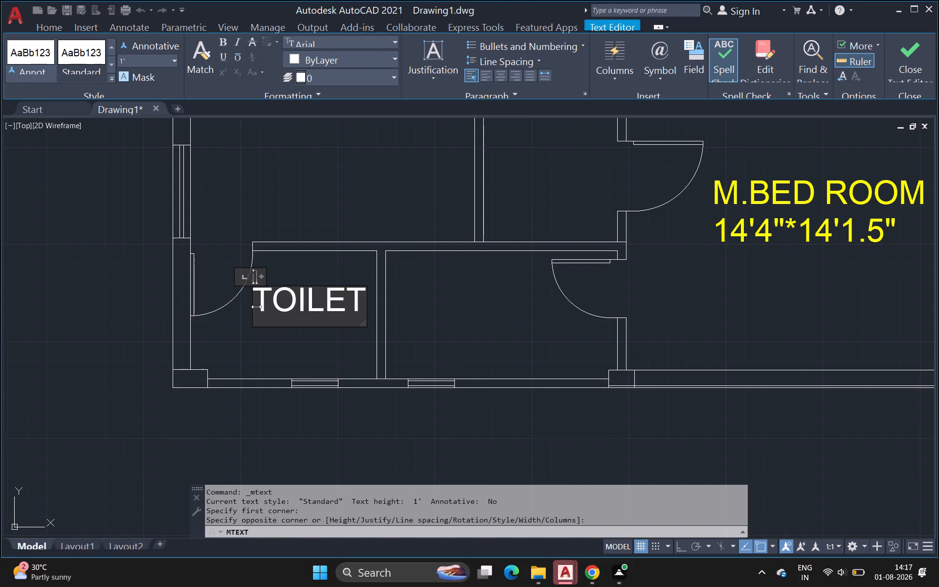
# Enter the room size 8'0"*5'10.5" on a second line below TOILET.
pyautogui.press('Return')
pyautogui.press('8')
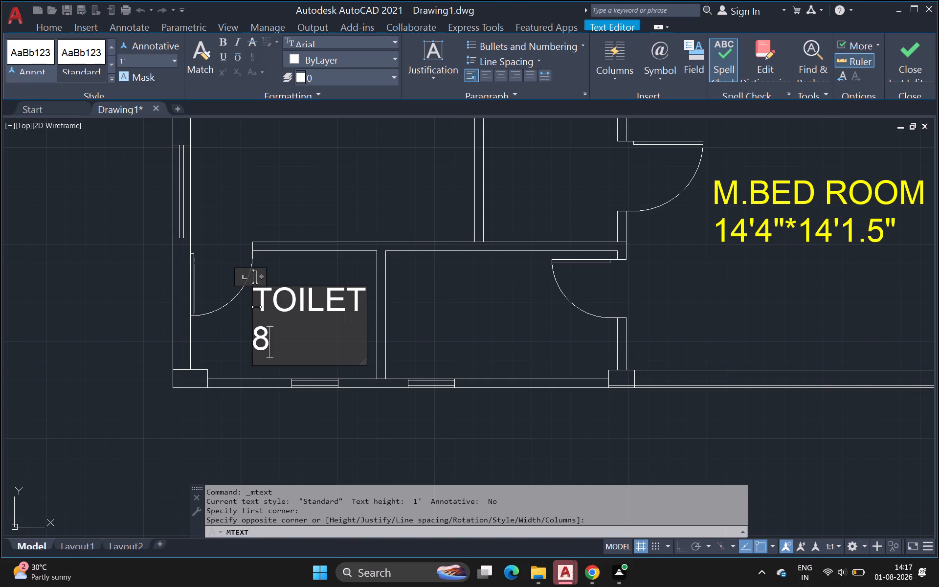
pyautogui.press("'")
pyautogui.write('0"')
pyautogui.hotkey('shift', '*')
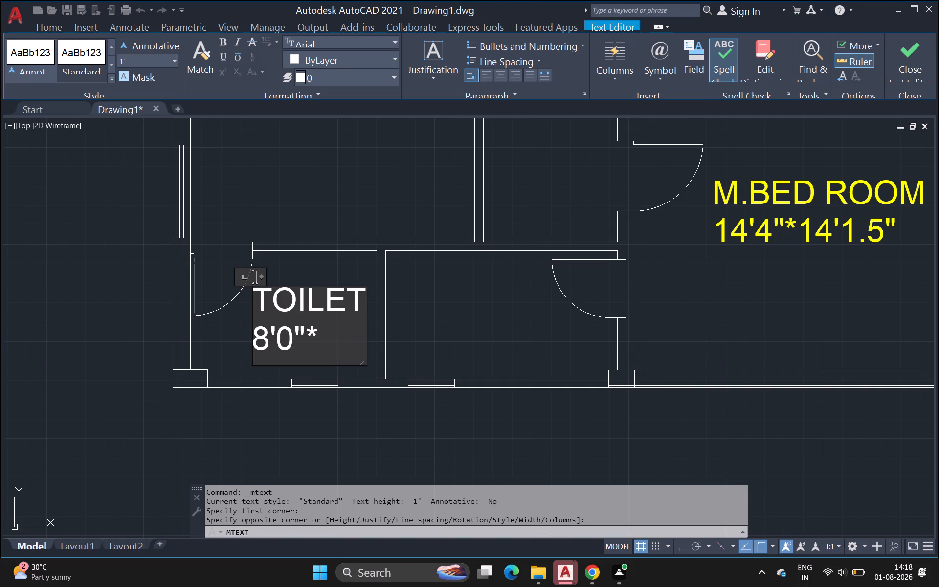
pyautogui.press('5')
pyautogui.press("'")
pyautogui.press('1')
pyautogui.press('0')
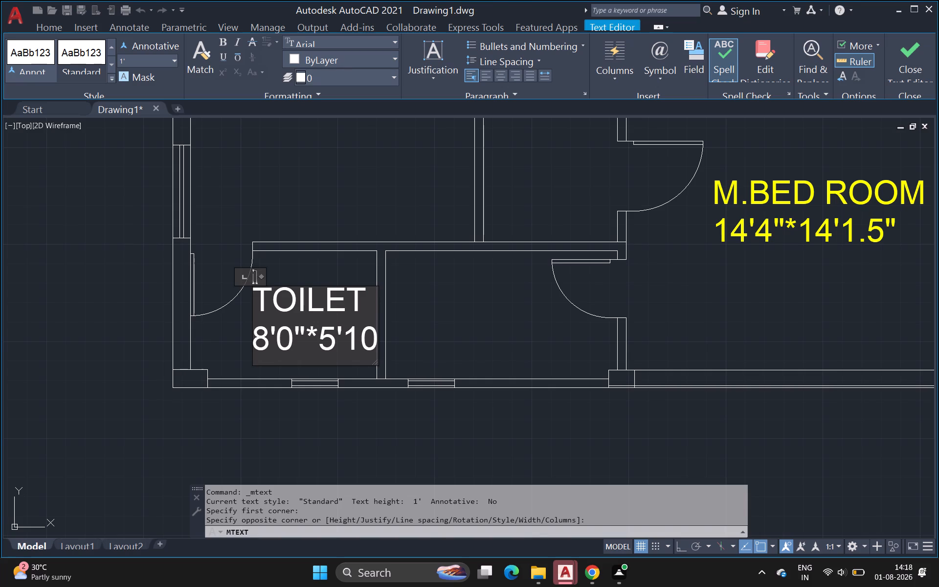
pyautogui.press('.')
pyautogui.press('5')
pyautogui.hotkey('shift', '"')
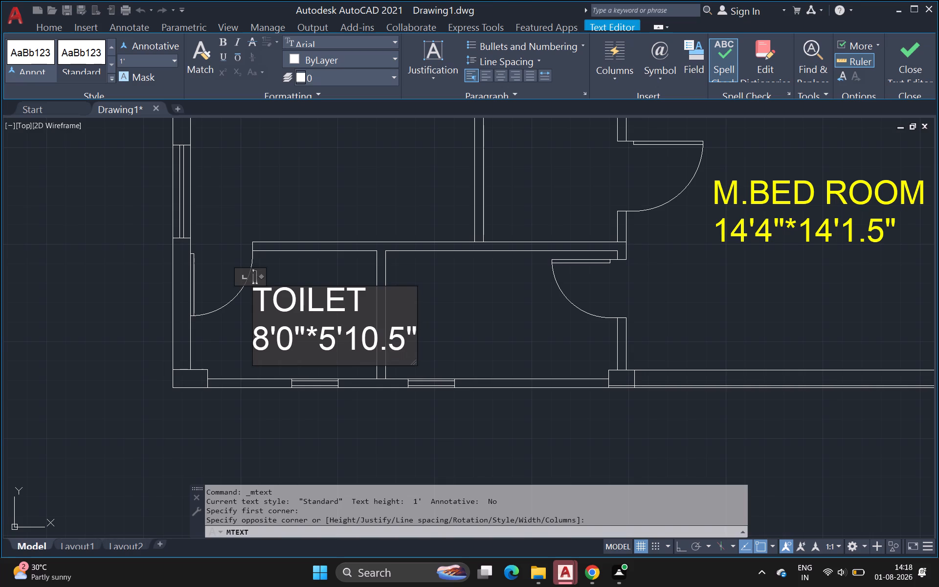
pyautogui.press('Return')
pyautogui.press('Return')
pyautogui.click(258, 301)
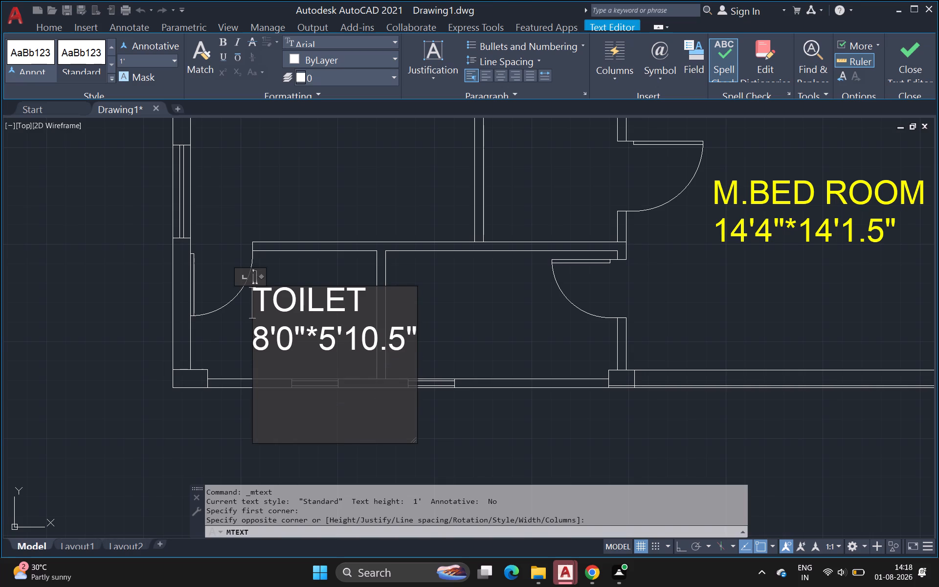
# Finish the multiline text for the southwest toilet and close its editor.
pyautogui.doubleClick(432, 316)
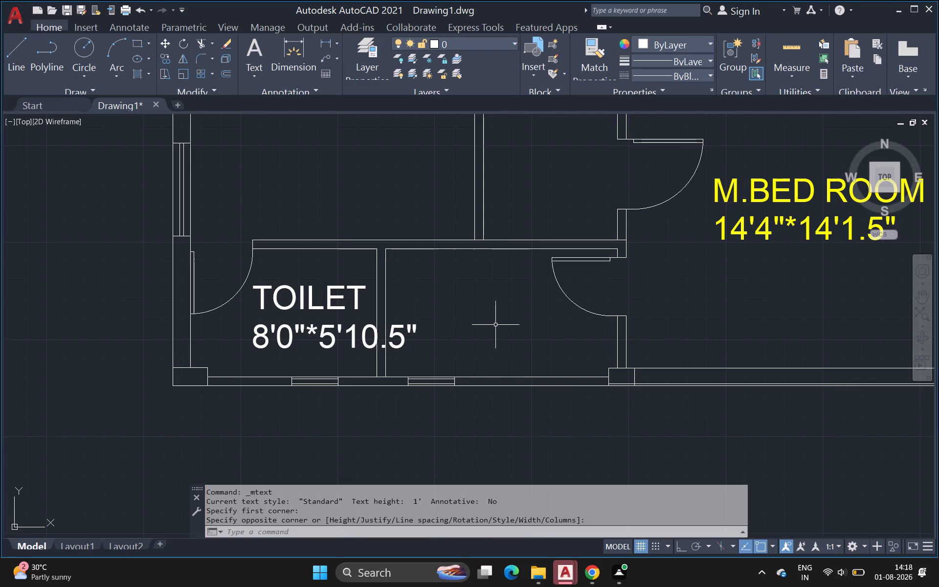
pyautogui.doubleClick(449, 282)
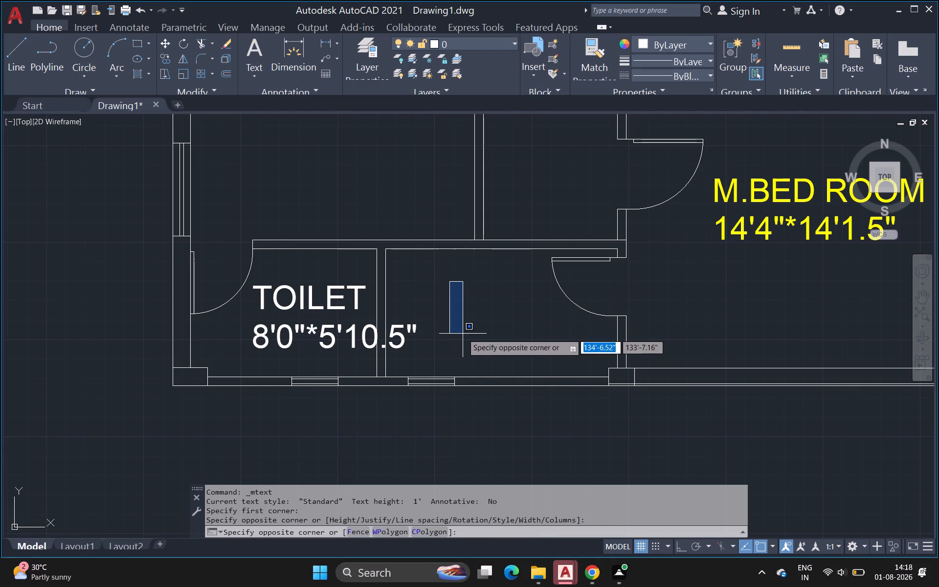
pyautogui.click(463, 334)
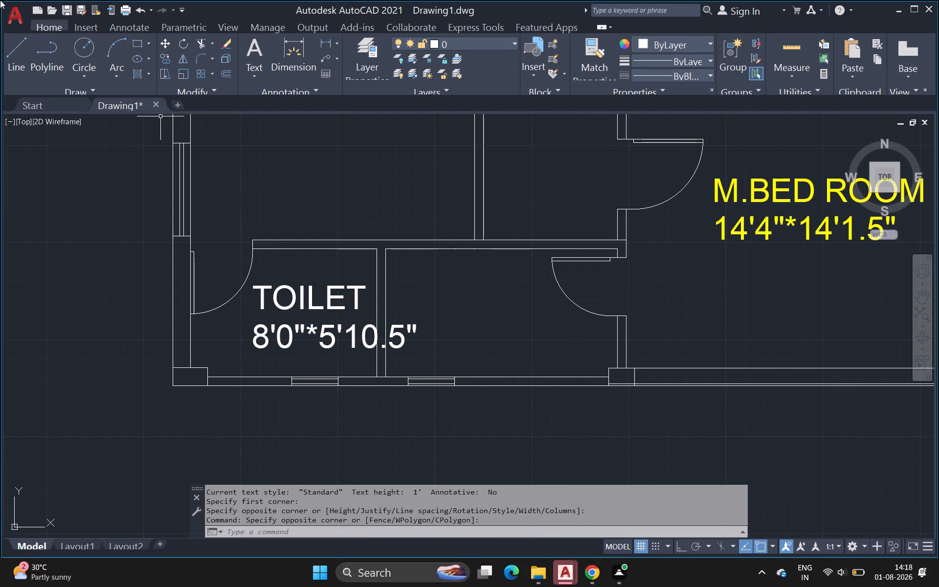
# Start a single-line text in the small room east of the first toilet, picking height and rotation freehand, and enter TOILET.
pyautogui.click(256, 71)
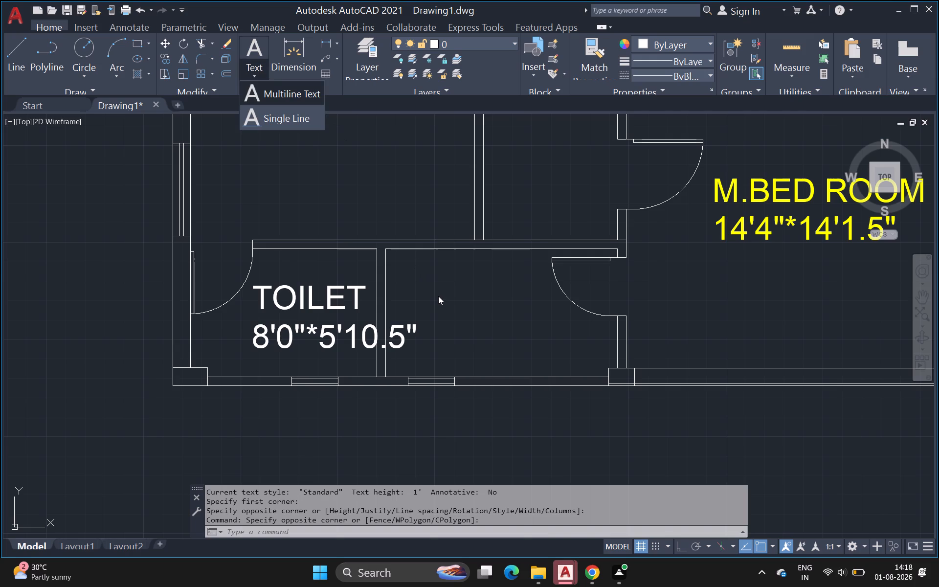
pyautogui.click(272, 120)
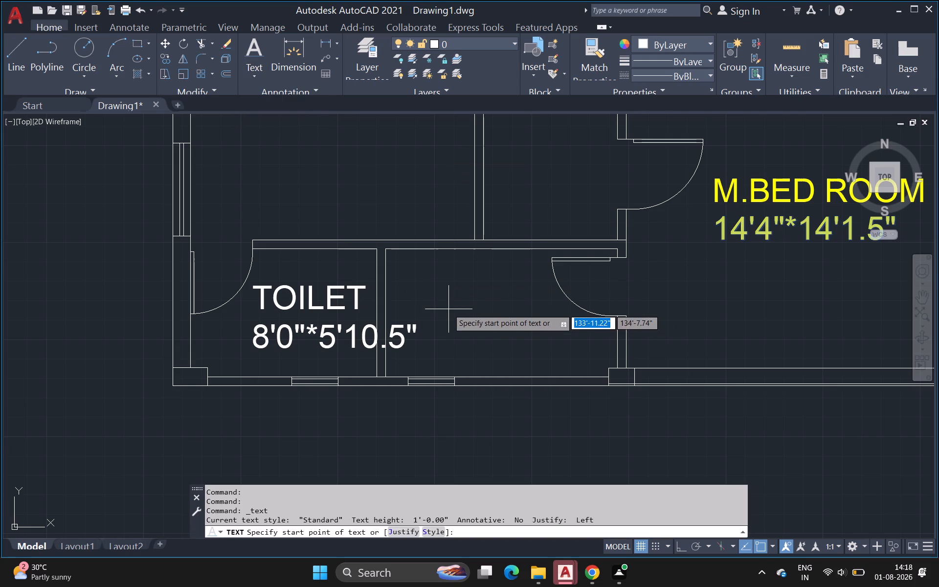
pyautogui.moveTo(430, 287); pyautogui.dragTo(430, 296)
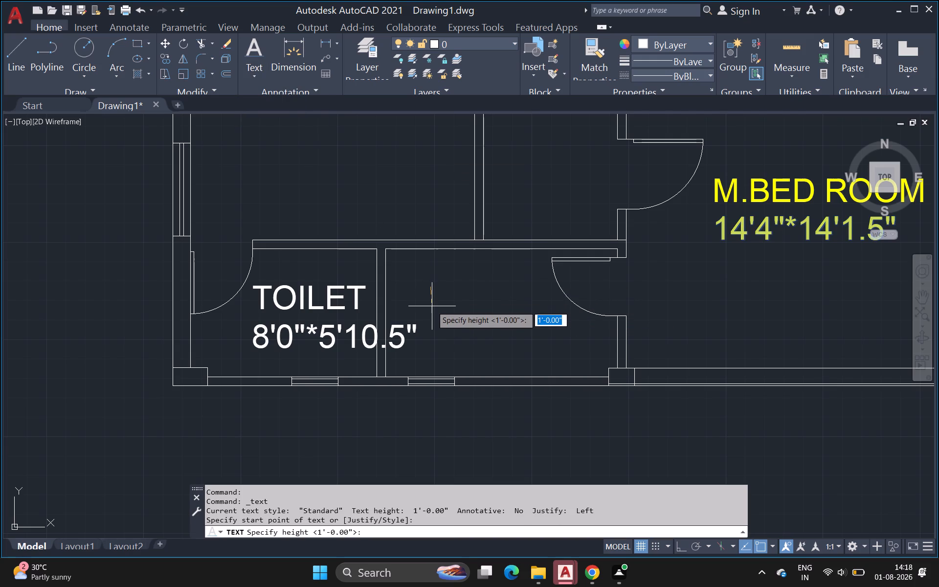
pyautogui.click(429, 308)
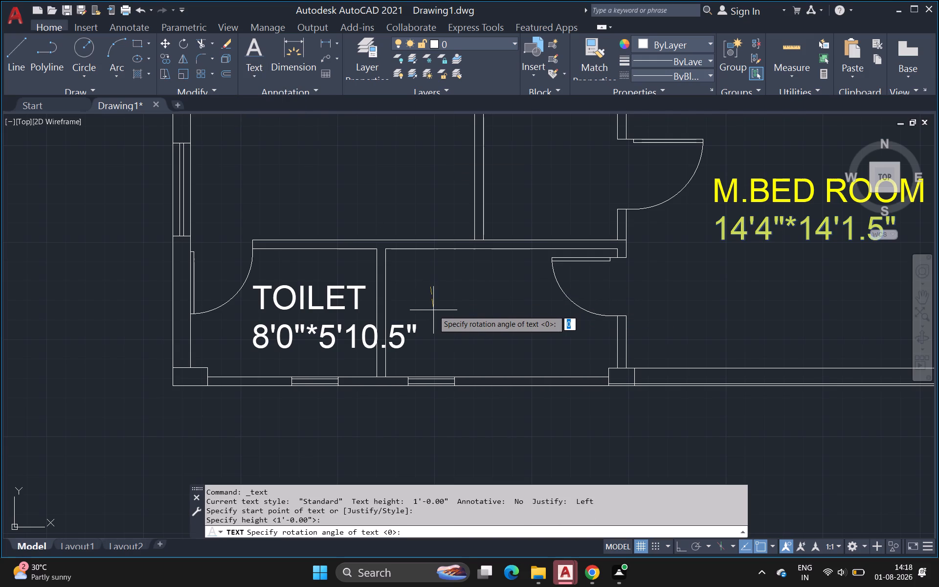
pyautogui.click(426, 314)
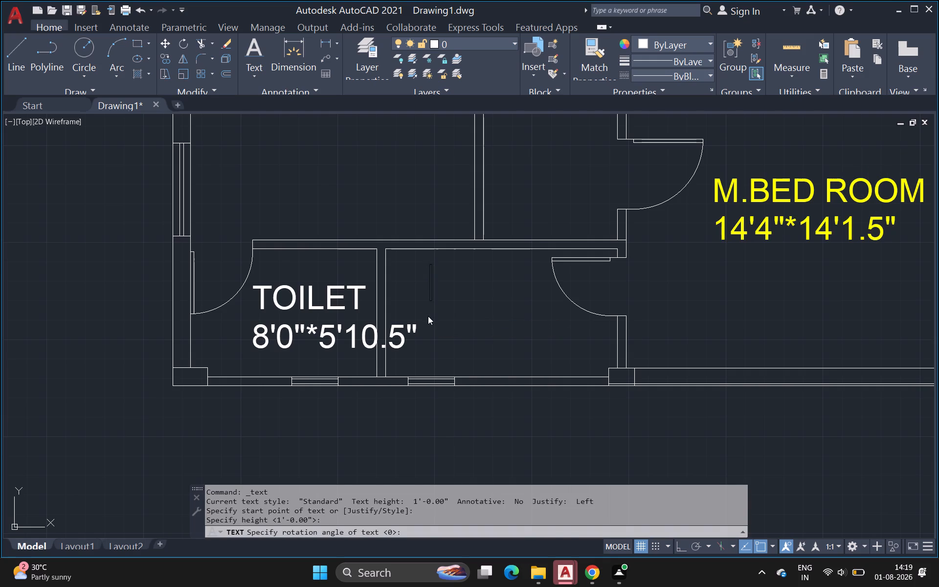
pyautogui.press('t')
pyautogui.write('OI')
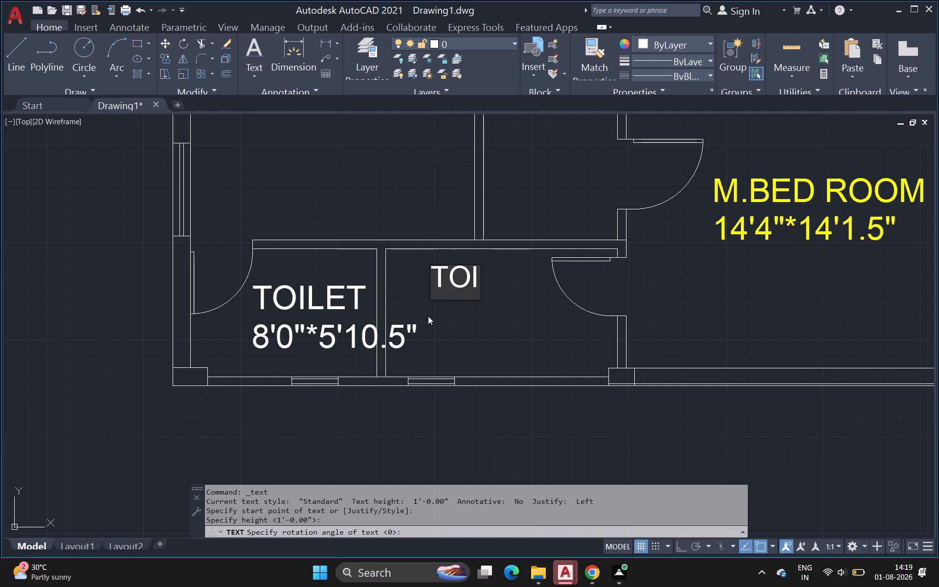
pyautogui.write('LE')
pyautogui.press('t')
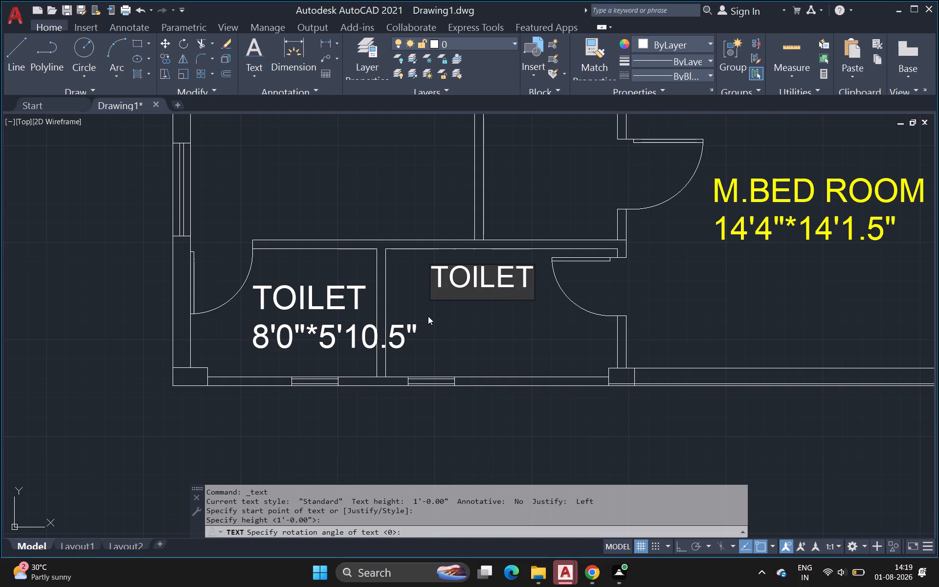
# Enter the room size 9'11"*14'1.5" on a second line below the eastern TOILET text.
pyautogui.press('Return')
pyautogui.press('9')
pyautogui.press("'")
pyautogui.write('11')
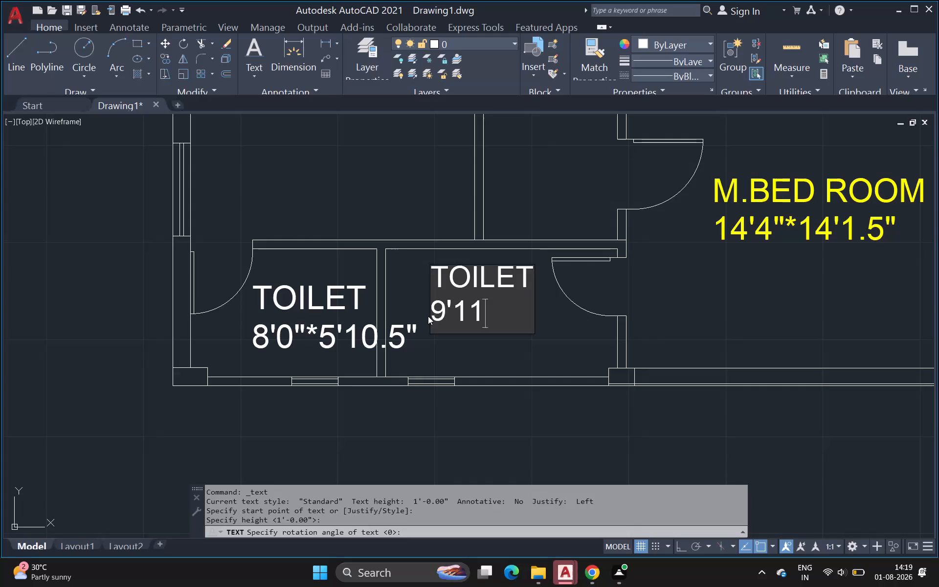
pyautogui.hotkey('shift', '"')
pyautogui.hotkey('shift', 'Down')
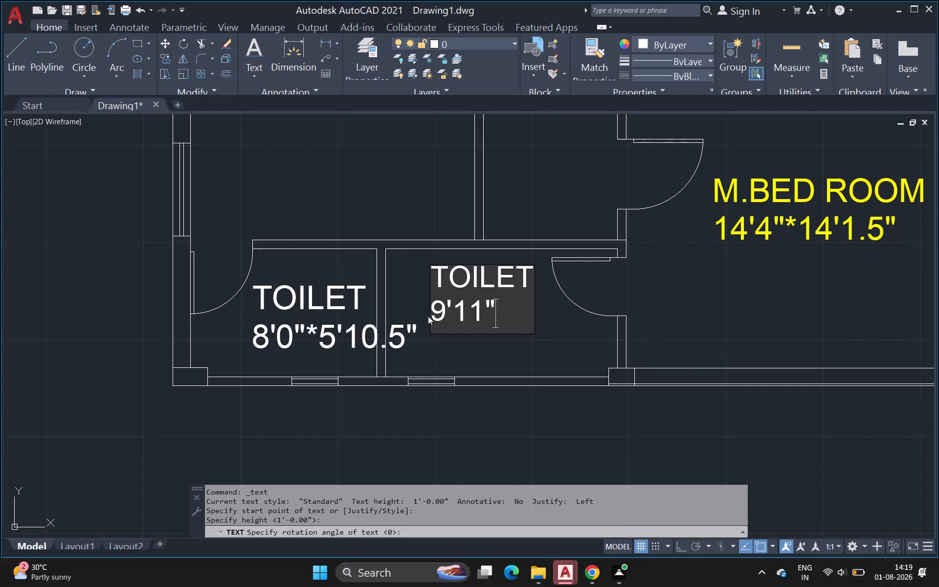
pyautogui.hotkey('shift', '*')
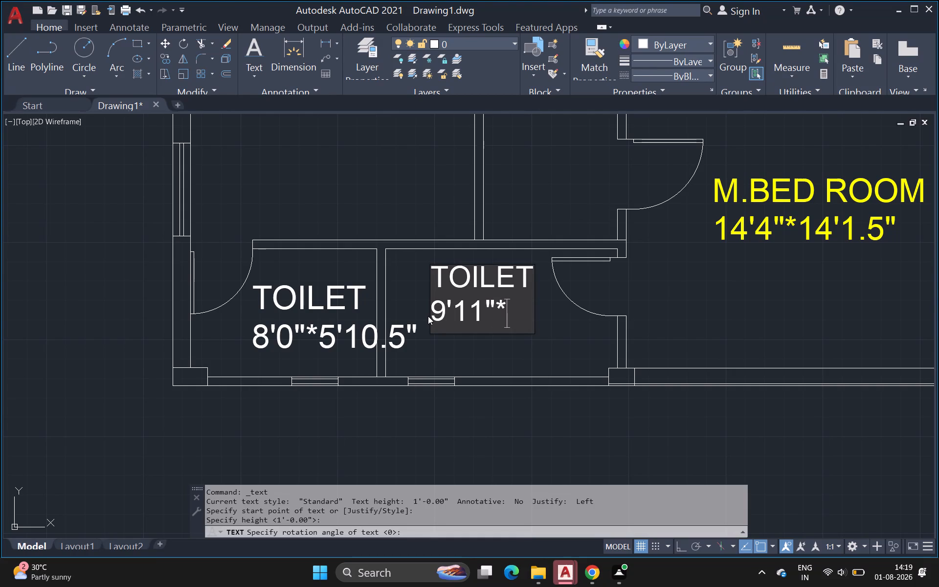
pyautogui.press('1')
pyautogui.press('4')
pyautogui.press("'")
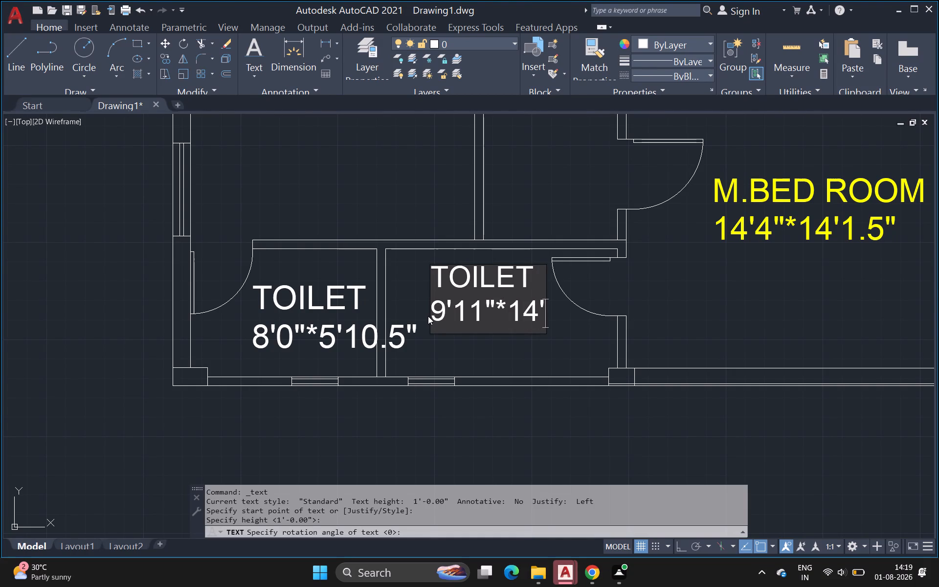
pyautogui.press('1')
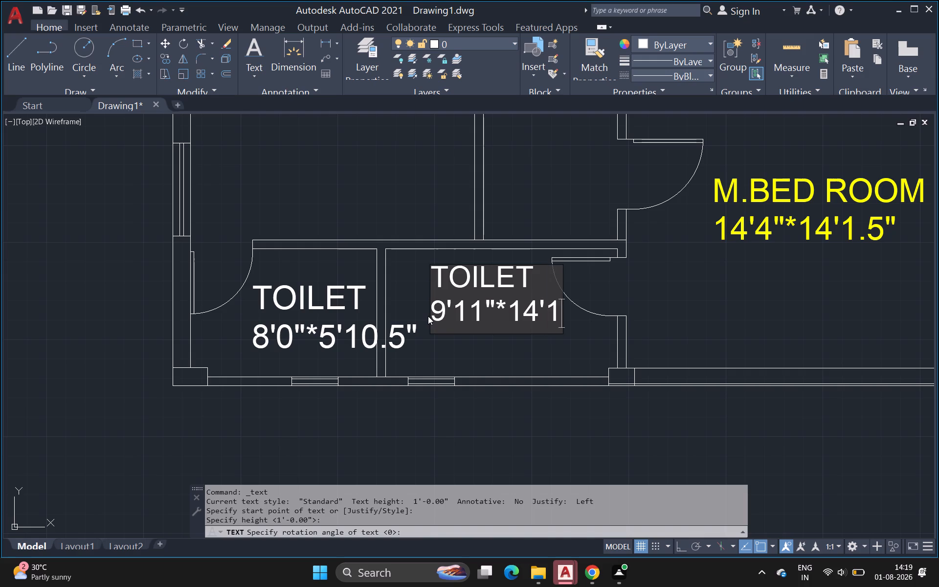
pyautogui.press('.')
pyautogui.press('5')
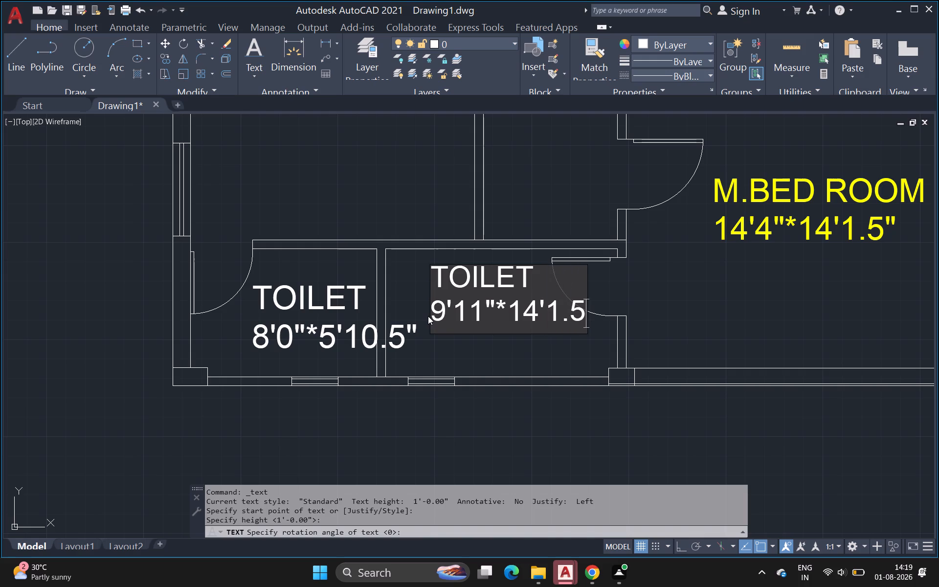
pyautogui.hotkey('shift', '"')
# Place another single-line text in the large room north of the southwest toilet and enter the name C.BED ROOM.
pyautogui.click(623, 276)
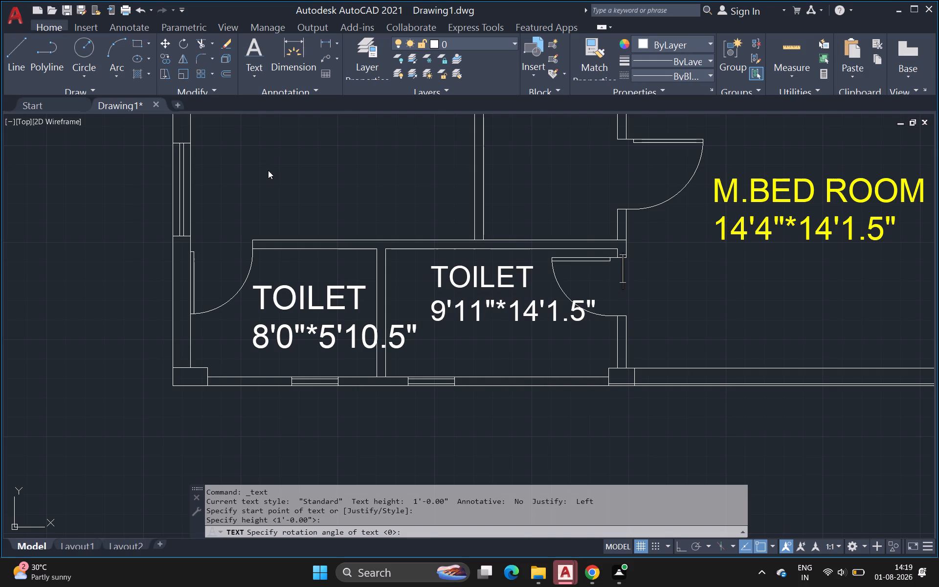
pyautogui.click(250, 55)
pyautogui.click(249, 68)
pyautogui.moveTo(260, 146); pyautogui.dragTo(262, 189)
pyautogui.press('c')
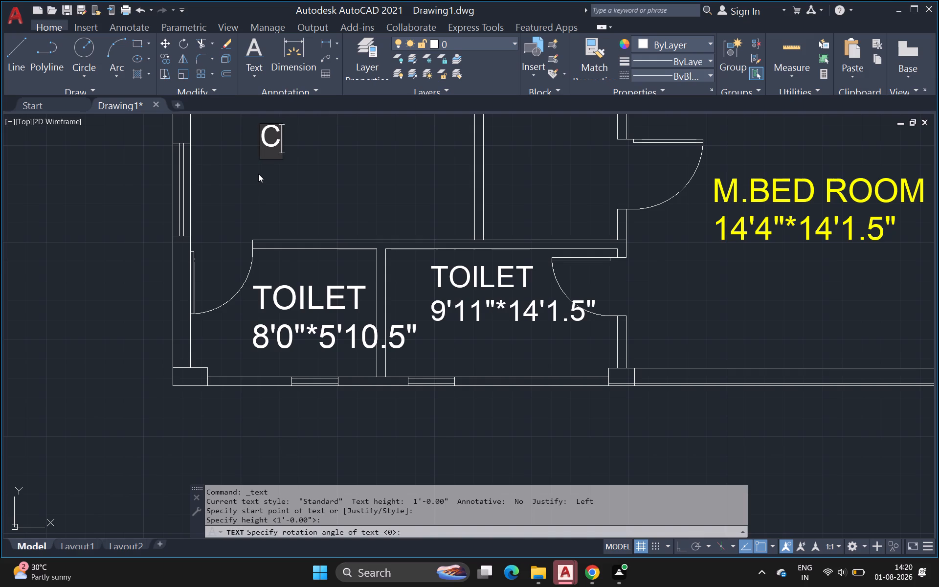
pyautogui.press('.')
pyautogui.write('BED')
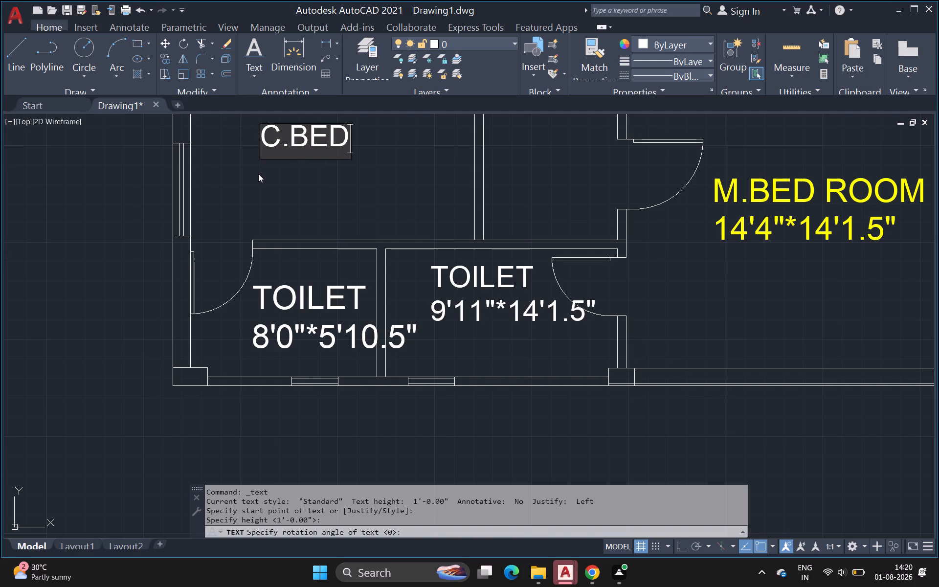
pyautogui.press('space')
pyautogui.write('ROO')
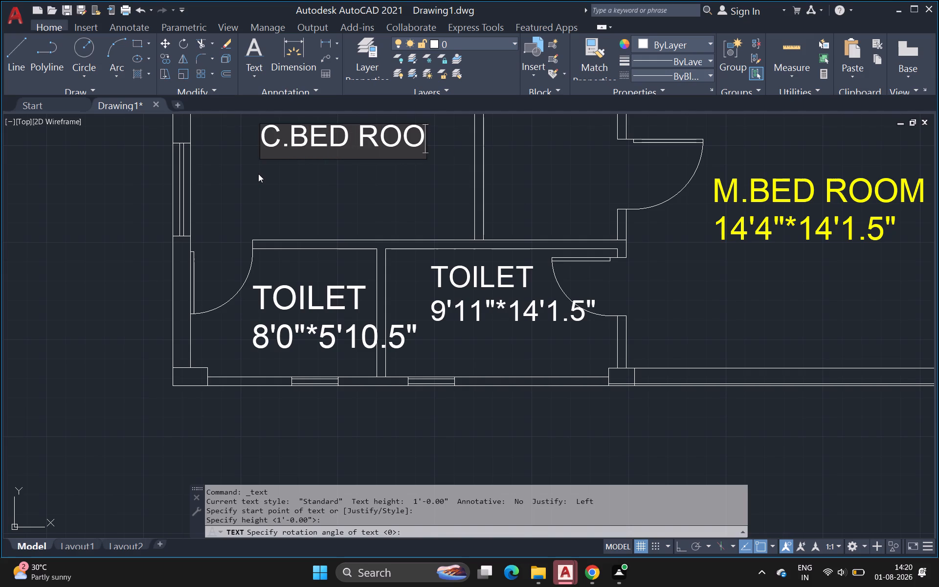
pyautogui.press('m')
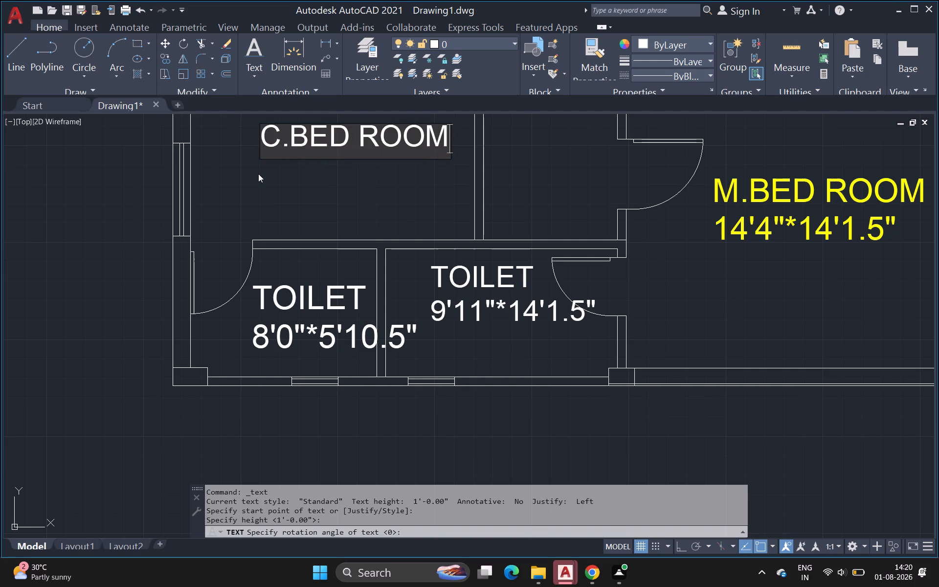
# Enter the room size 12'2.5"*12'1.5" on a second line below the C.BED ROOM text.
pyautogui.press('Return')
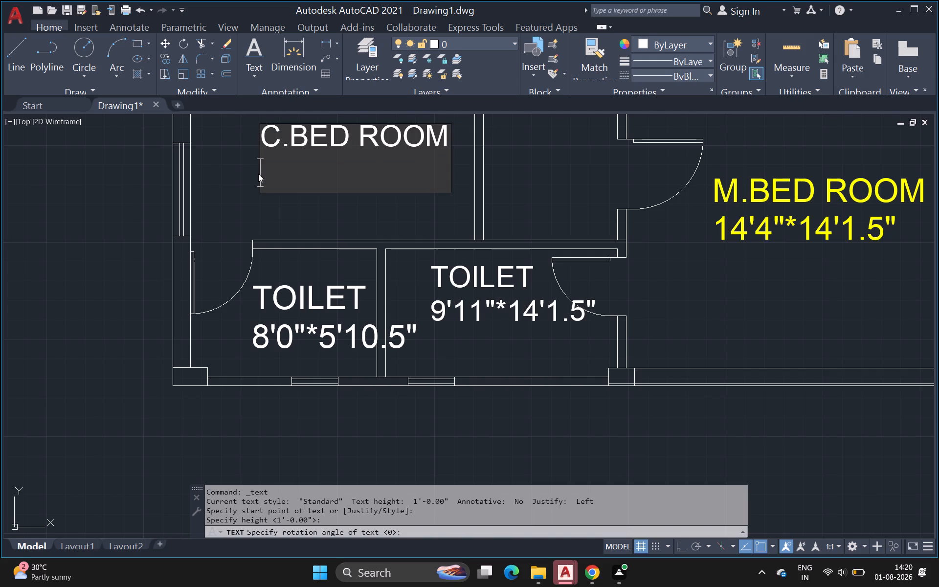
pyautogui.write('12')
pyautogui.press(';')
pyautogui.press('BackSpace')
pyautogui.press("'")
pyautogui.press('2')
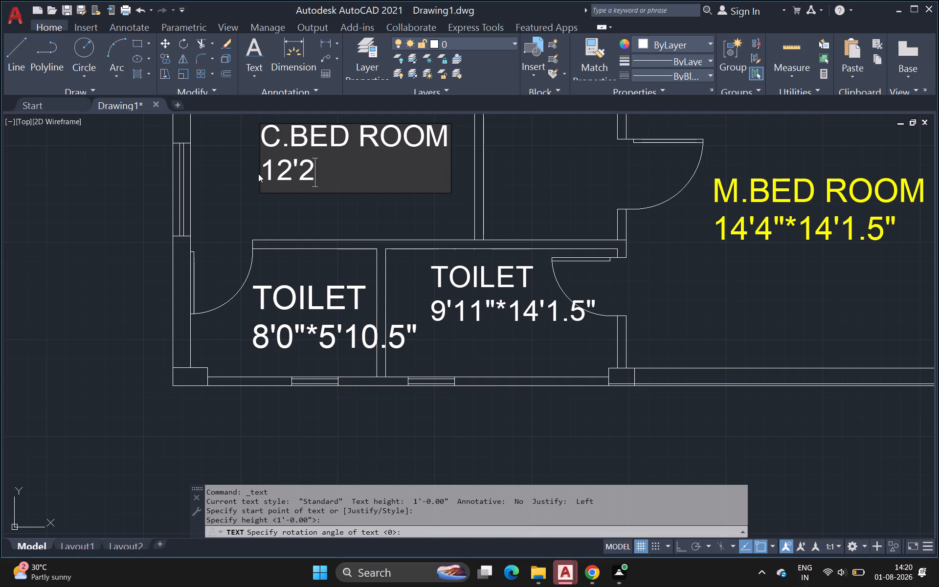
pyautogui.press('.')
pyautogui.press('5')
pyautogui.hotkey('shift', '"')
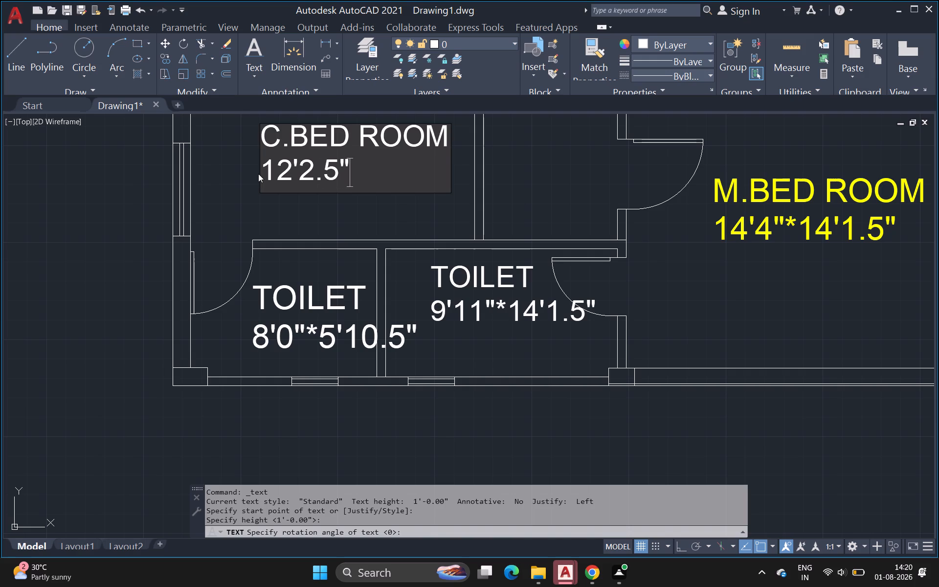
pyautogui.hotkey('shift', '*')
pyautogui.write('12')
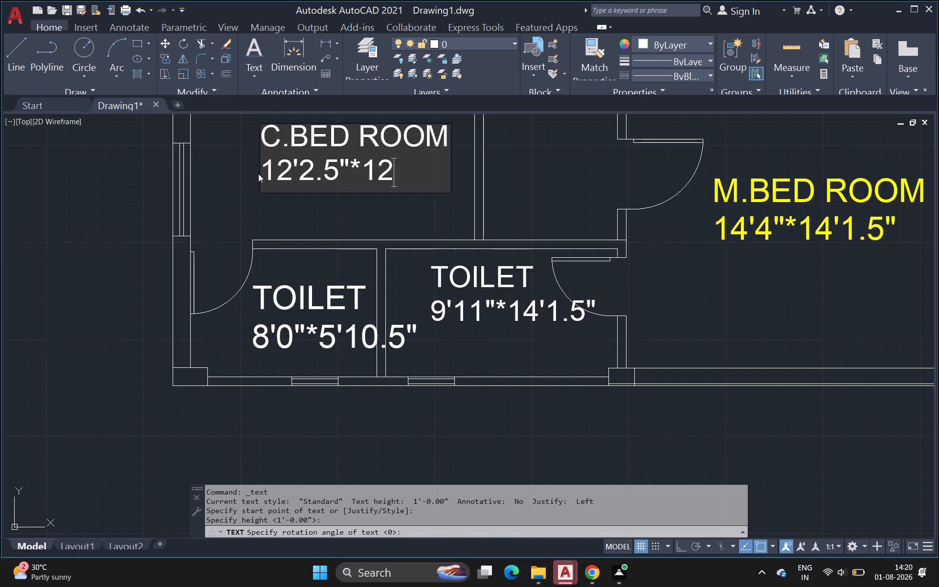
pyautogui.press("'")
pyautogui.press('1')
pyautogui.press('.')
pyautogui.press('5')
pyautogui.hotkey('shift', '"')
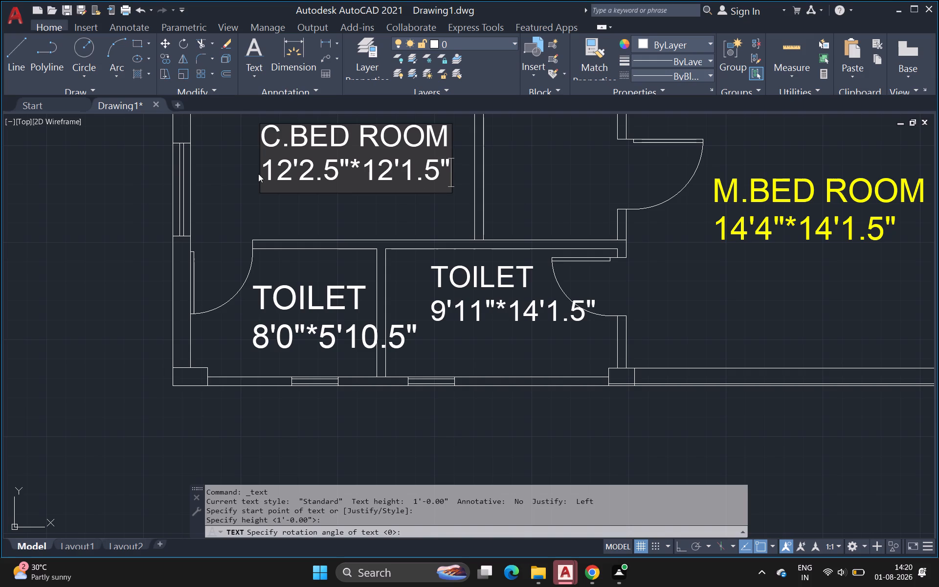
pyautogui.moveTo(258, 174); pyautogui.dragTo(243, 426)
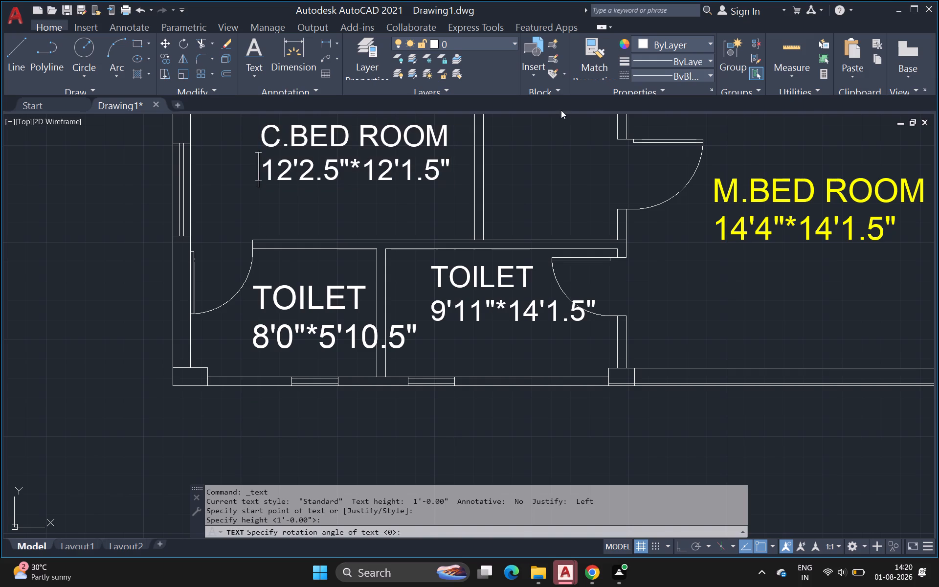
# Place another single-line text in the large open room north of C.BED ROOM and enter the name LIVING HALL.
pyautogui.scroll(-2, 541, 133)
pyautogui.moveTo(541, 133); pyautogui.dragTo(450, 262, button='middle')
pyautogui.scroll(1, 450, 262)
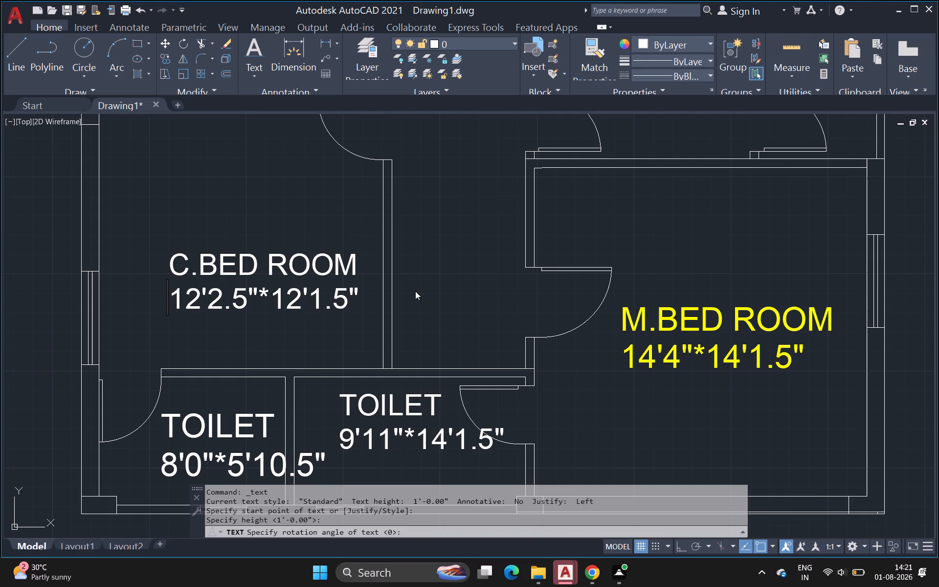
pyautogui.scroll(-2, 478, 235)
pyautogui.moveTo(478, 235); pyautogui.dragTo(474, 348, button='middle')
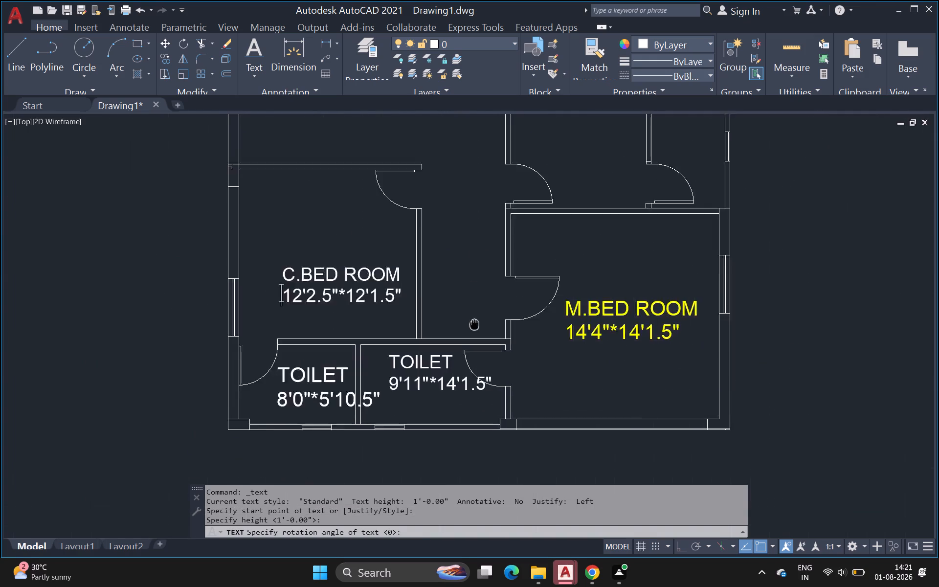
pyautogui.moveTo(474, 348); pyautogui.dragTo(475, 563, button='middle')
pyautogui.click(321, 366)
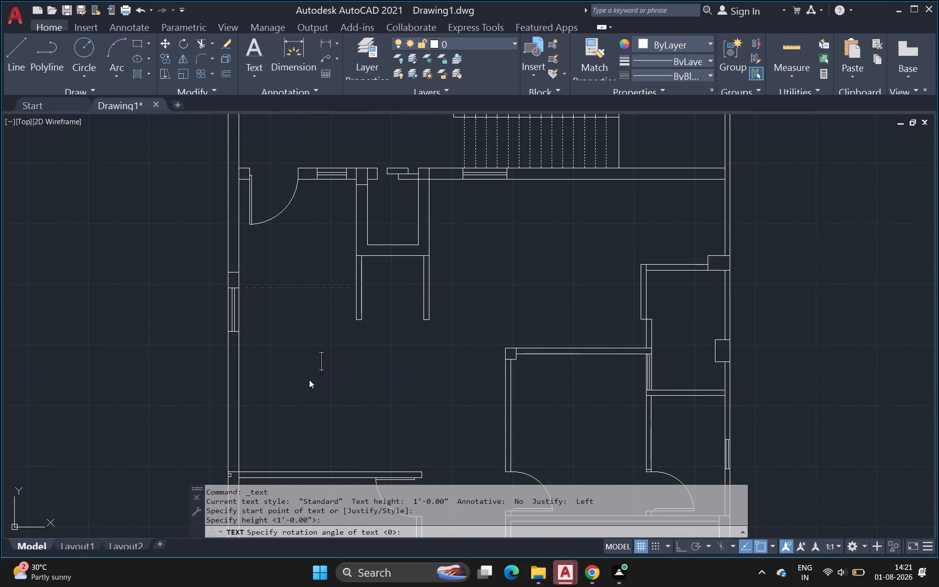
pyautogui.click(284, 361)
pyautogui.write('LI')
pyautogui.write('VIN')
pyautogui.press('g')
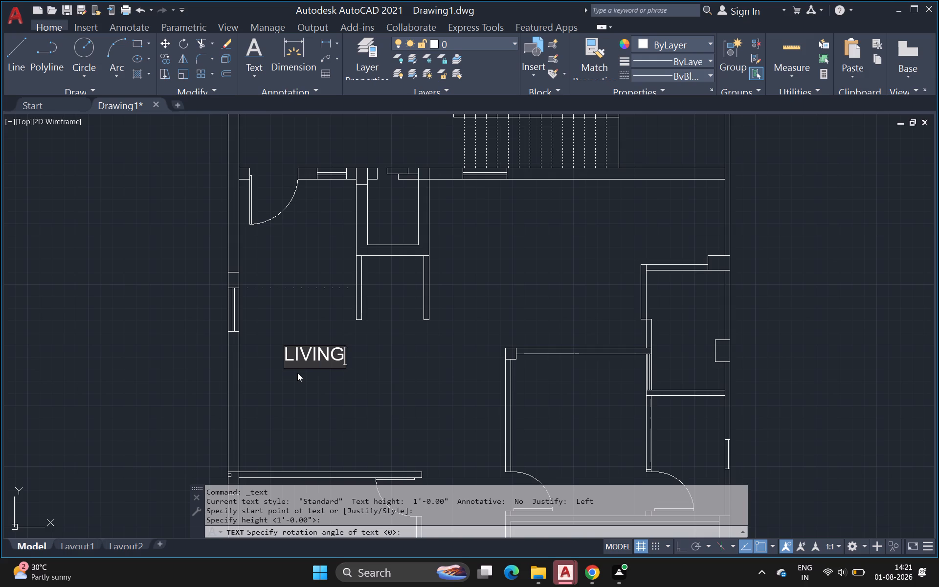
pyautogui.press('space')
pyautogui.write('HA')
pyautogui.write('LL')
# Enter the room size 18'3.8"*19'2.3" on a second line below the LIVING HALL text.
pyautogui.press('Return')
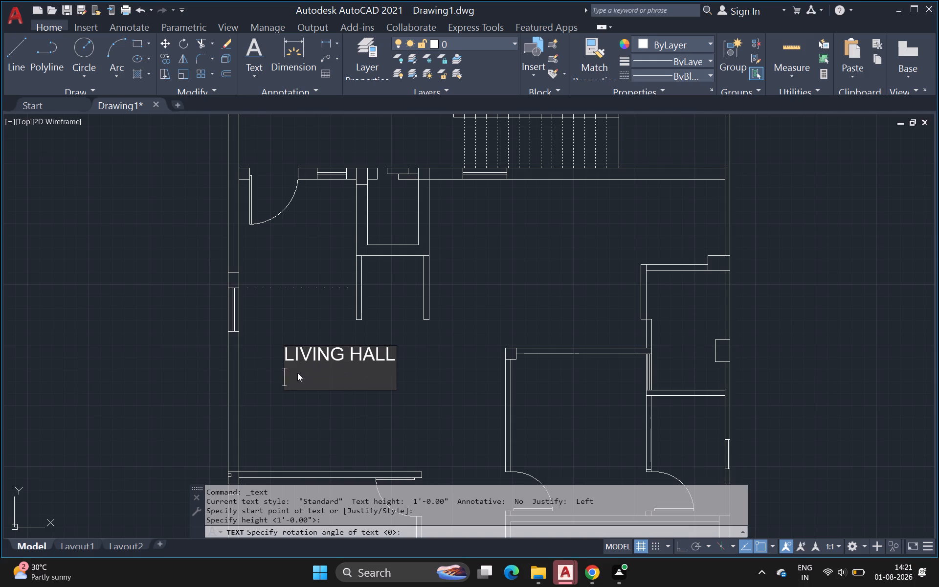
pyautogui.press('1')
pyautogui.press('8')
pyautogui.press("'")
pyautogui.press('3')
pyautogui.press('.')
pyautogui.press('8')
pyautogui.hotkey('shift', '"')
pyautogui.hotkey('shift', '*')
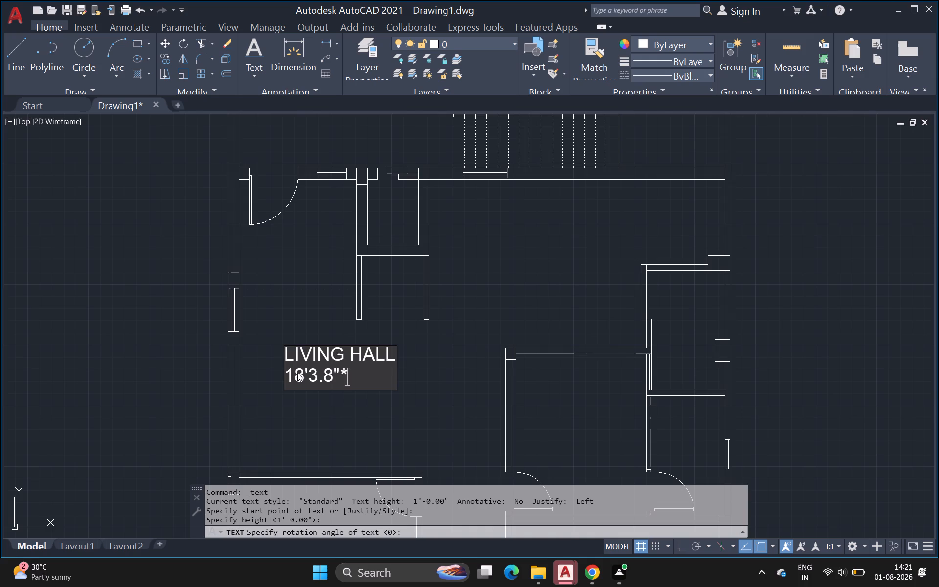
pyautogui.press('1')
pyautogui.write("9'")
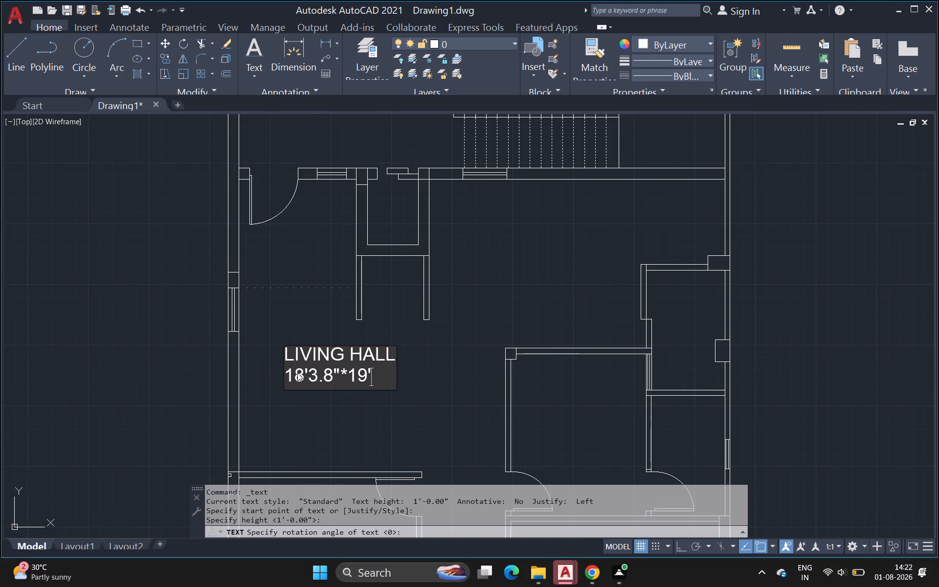
pyautogui.hotkey('shift', '*')
pyautogui.press('BackSpace')
pyautogui.press('2')
pyautogui.press('.')
pyautogui.press('3')
pyautogui.hotkey('shift', '"')
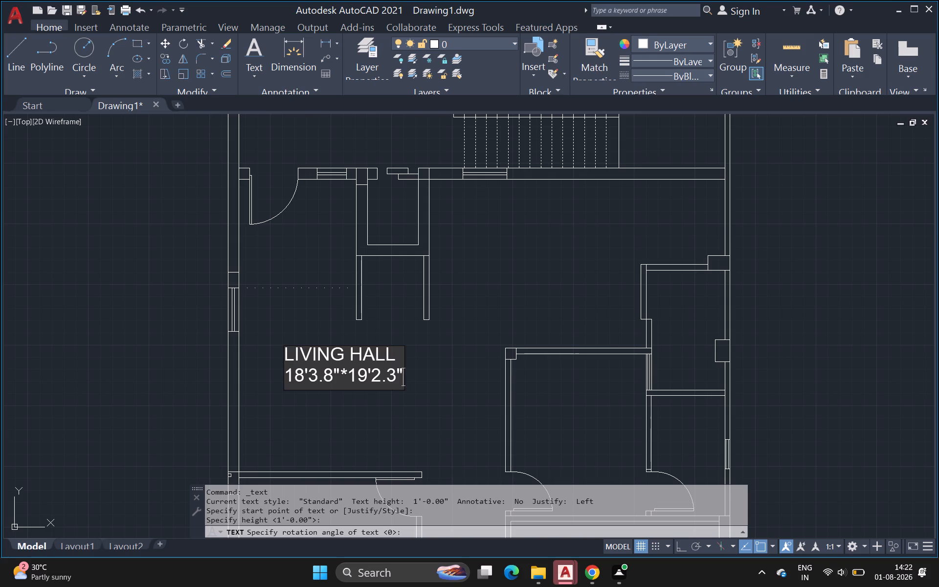
pyautogui.moveTo(297, 374); pyautogui.dragTo(297, 412)
pyautogui.click(312, 408)
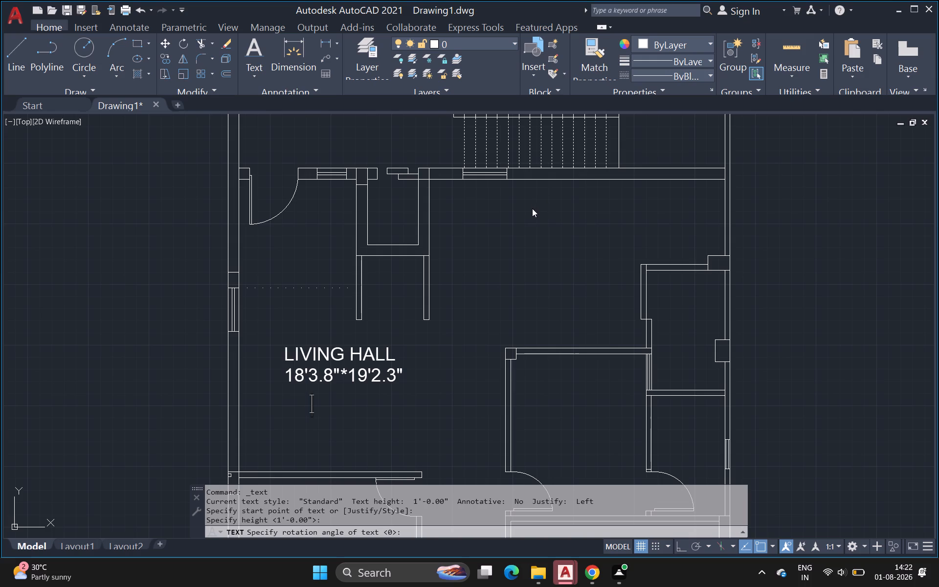
# Place another single-line text in the room south of the staircase and enter the name KITCHAN.
pyautogui.click(532, 208)
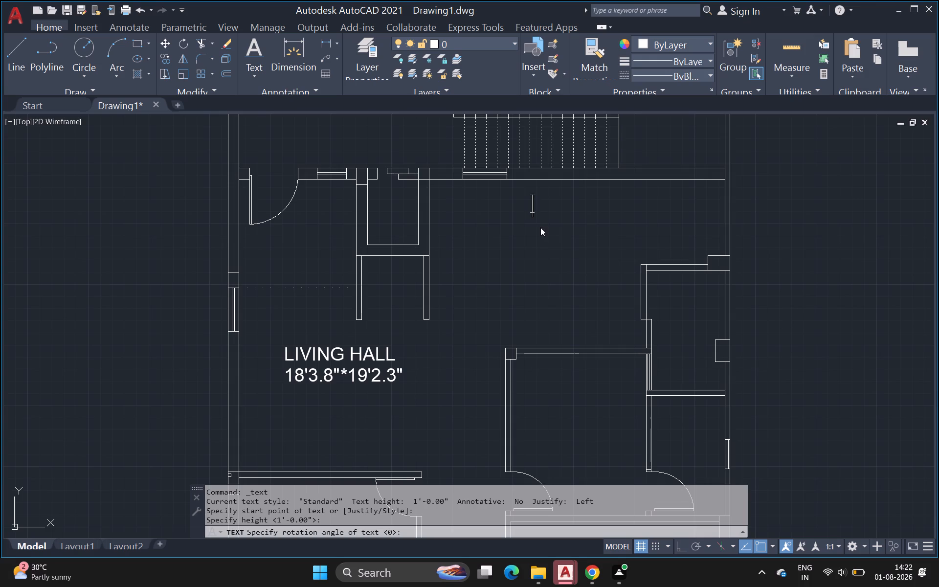
pyautogui.click(536, 228)
pyautogui.write('KI')
pyautogui.write('TCHA')
pyautogui.press('n')
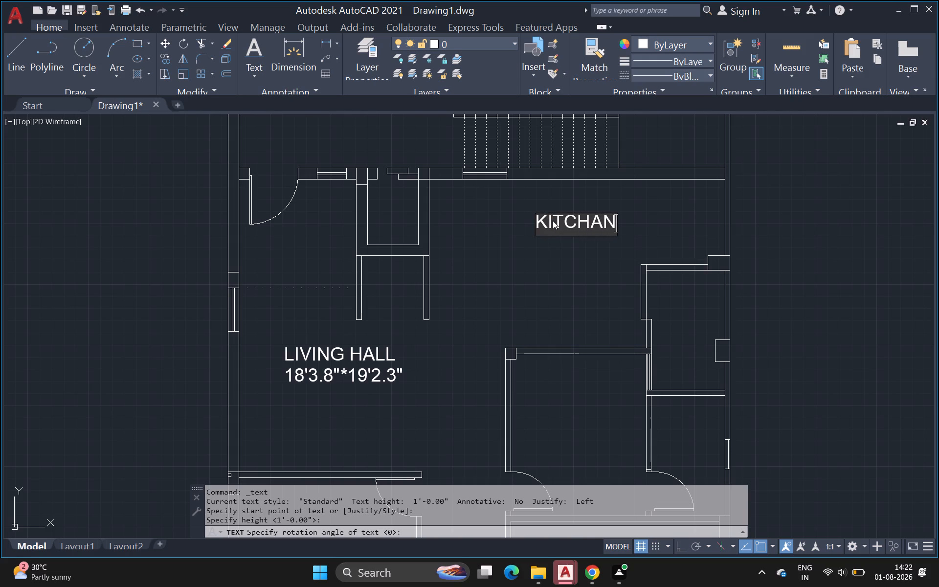
# Enter the room size 13'11.5"*7'1" on a second line below the KITCHAN text.
pyautogui.press('Return')
pyautogui.press('1')
pyautogui.press('3')
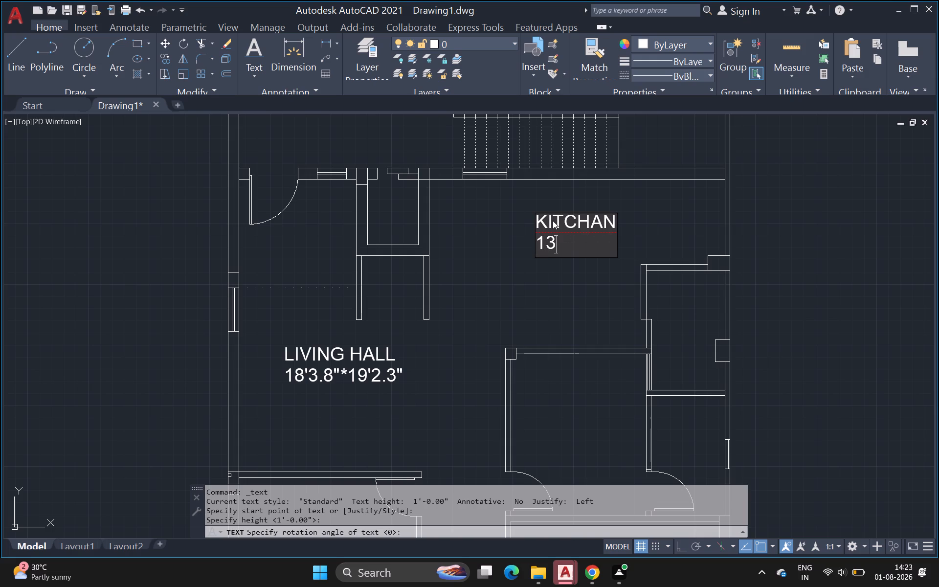
pyautogui.press(';')
pyautogui.press('BackSpace')
pyautogui.press("'")
pyautogui.write('11')
pyautogui.press('.')
pyautogui.press('5')
pyautogui.hotkey('shift', '"')
pyautogui.hotkey('shift', '*')
pyautogui.press('7')
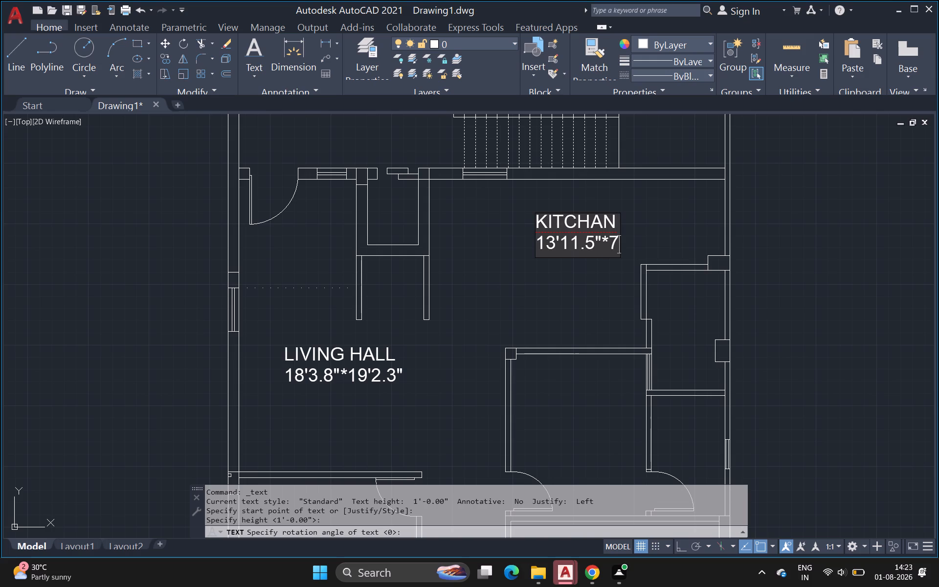
pyautogui.press("'")
pyautogui.press('1')
pyautogui.hotkey('shift', '"')
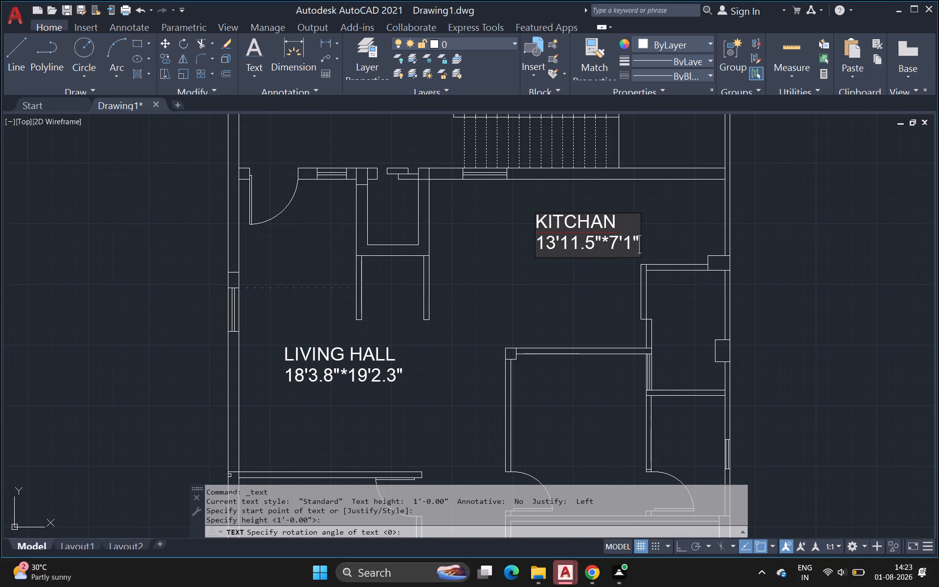
pyautogui.click(553, 221)
pyautogui.click(588, 230)
pyautogui.click(669, 215)
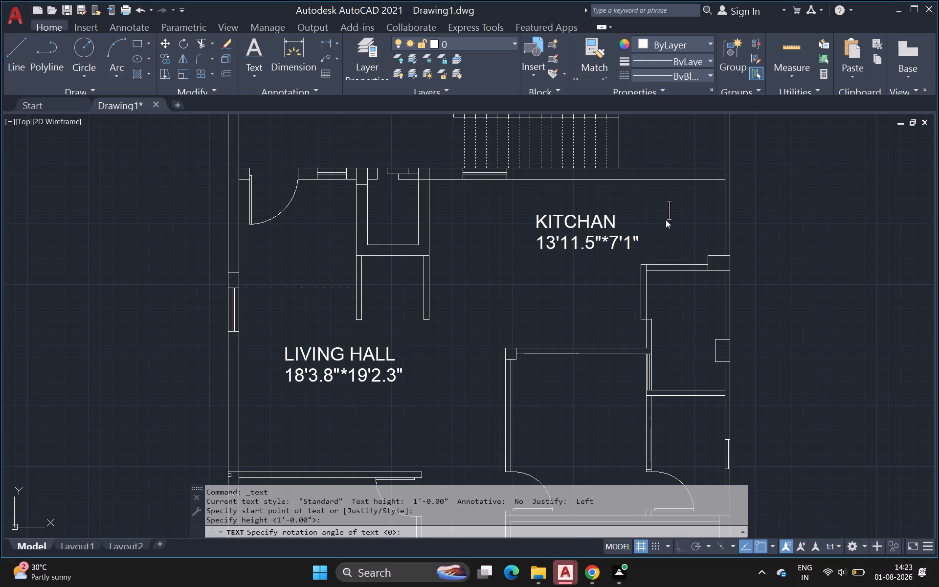
# Place another single-line text in the open area southwest of KITCHAN, east of LIVING HALL, and enter the name DINING.
pyautogui.click(469, 292)
pyautogui.write('DR')
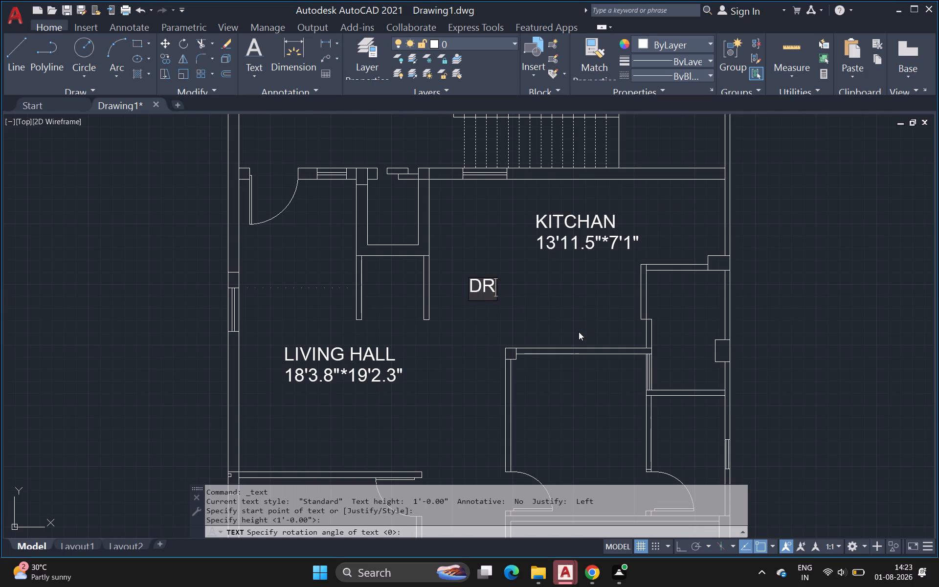
pyautogui.press('BackSpace')
pyautogui.press('i')
pyautogui.write('NNN')
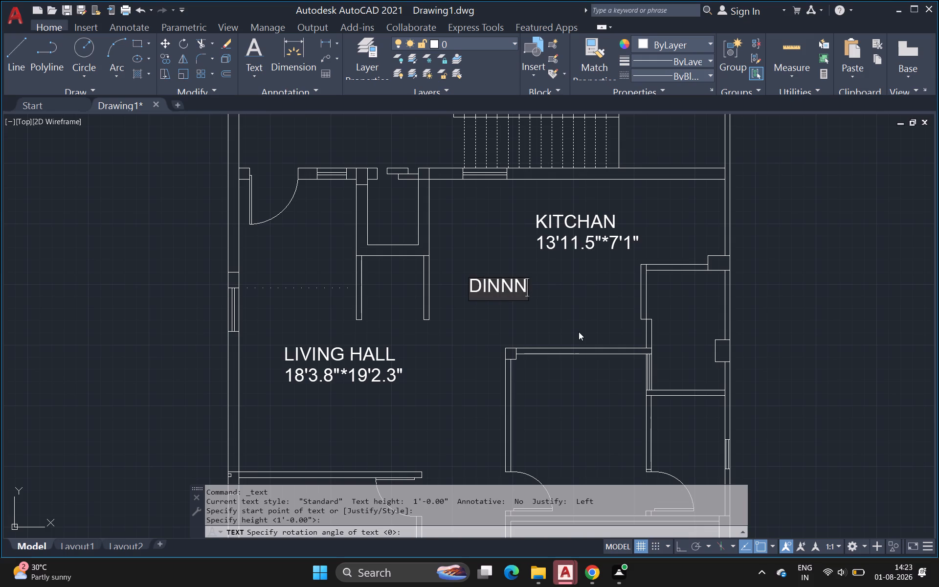
pyautogui.press('BackSpace')
pyautogui.press('BackSpace')
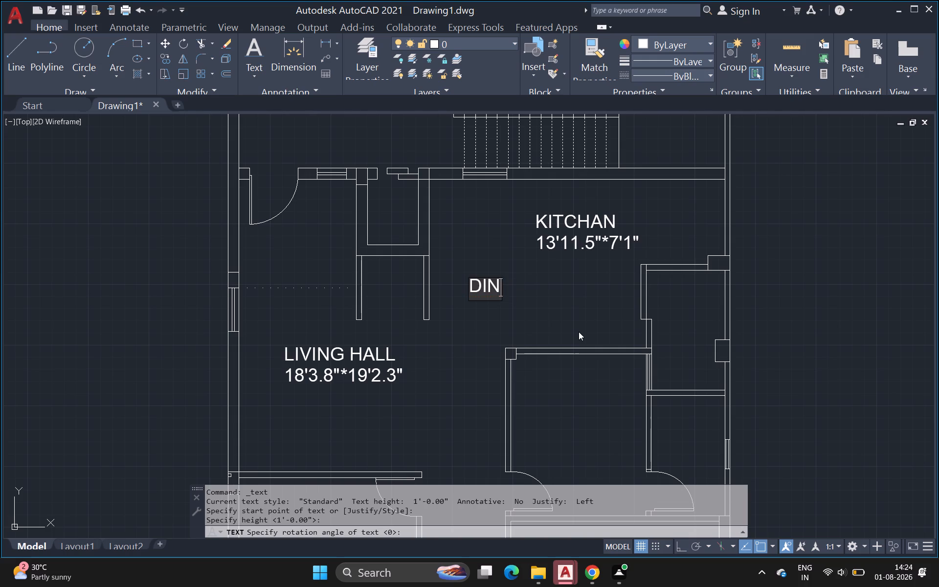
pyautogui.write('IN')
pyautogui.press('g')
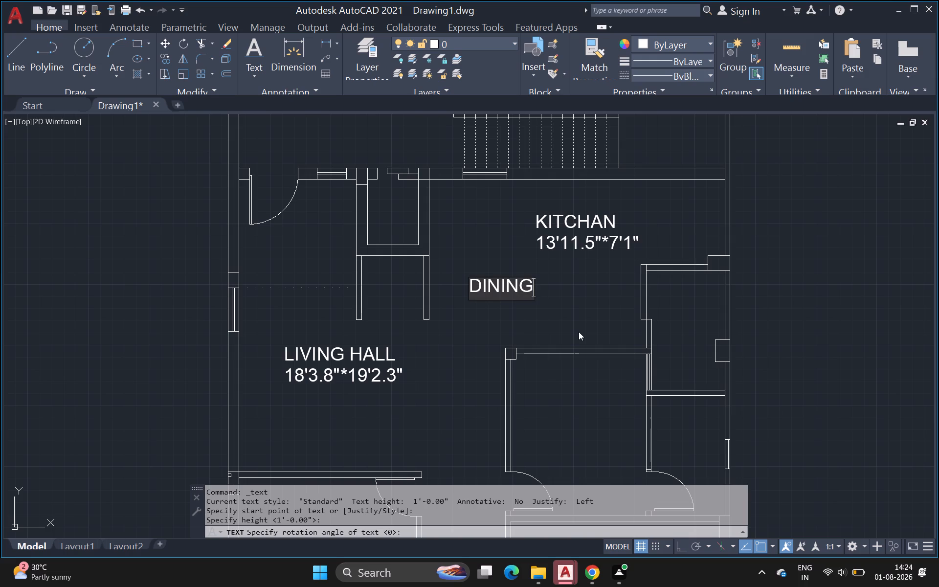
# Enter the room size 9'3.8"*9'11.5" on a second line below the DINING text.
pyautogui.press('Return')
pyautogui.write("9'")
pyautogui.press('3')
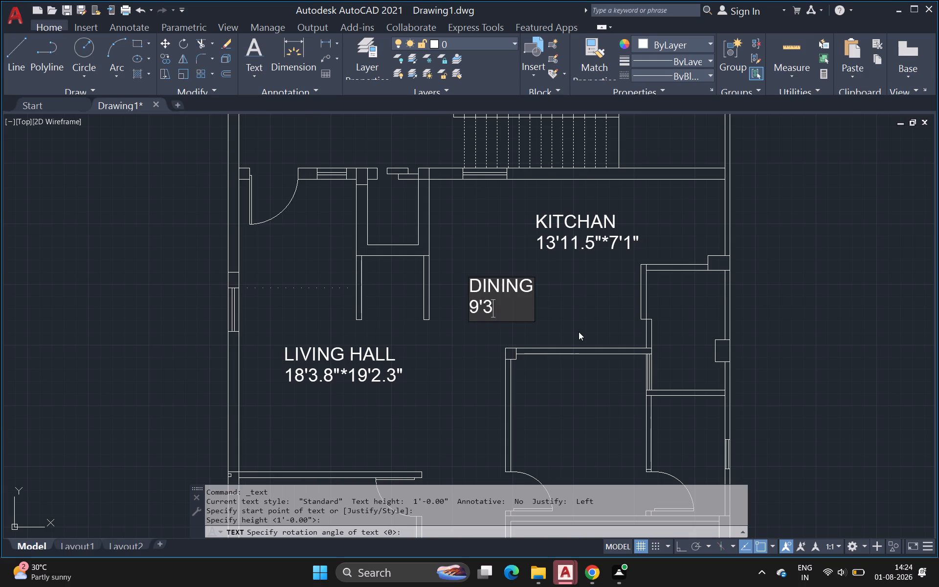
pyautogui.press('.')
pyautogui.press('5')
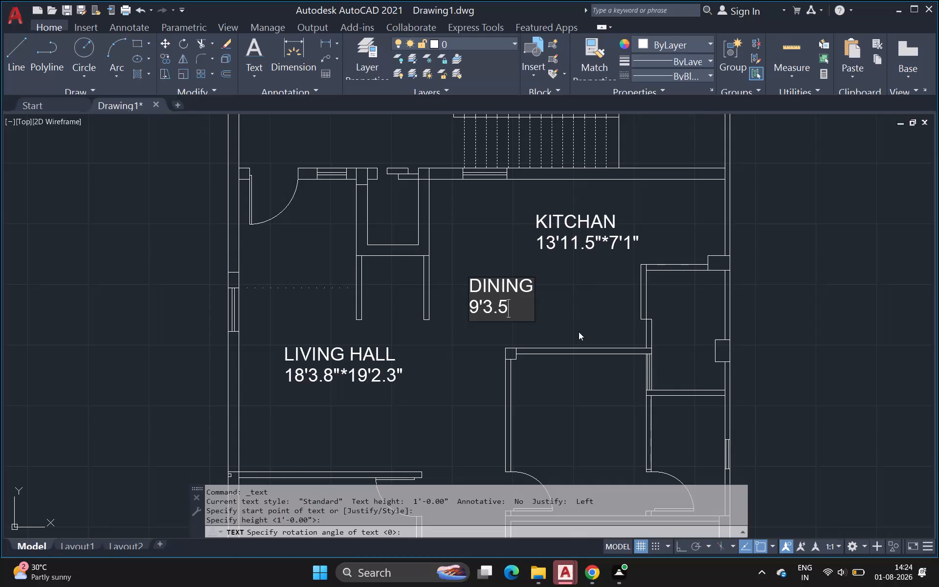
pyautogui.hotkey('shift', '"')
pyautogui.press('BackSpace')
pyautogui.press('BackSpace')
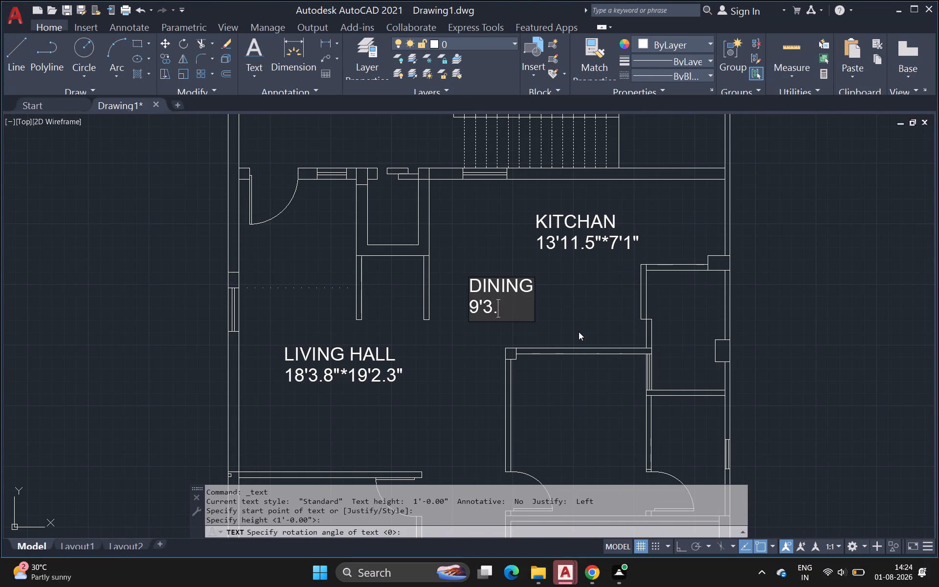
pyautogui.press('8')
pyautogui.hotkey('shift', '"')
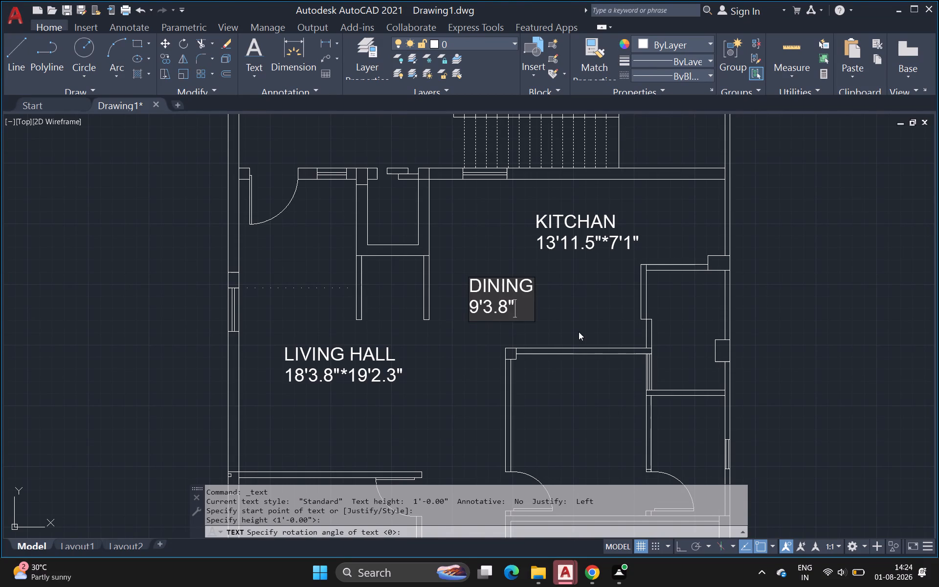
pyautogui.hotkey('shift', '*')
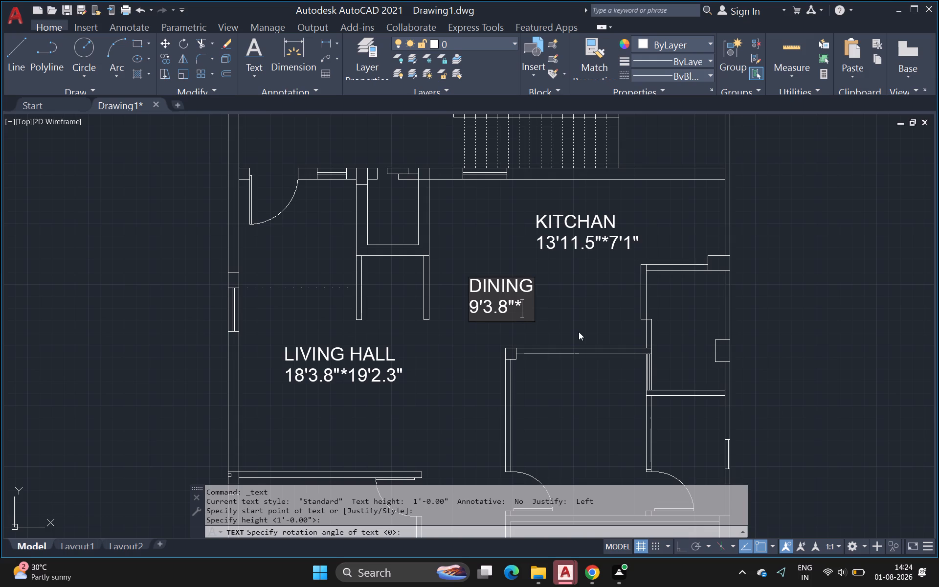
pyautogui.press('9')
pyautogui.hotkey('shift', '"')
pyautogui.press('BackSpace')
pyautogui.press("'")
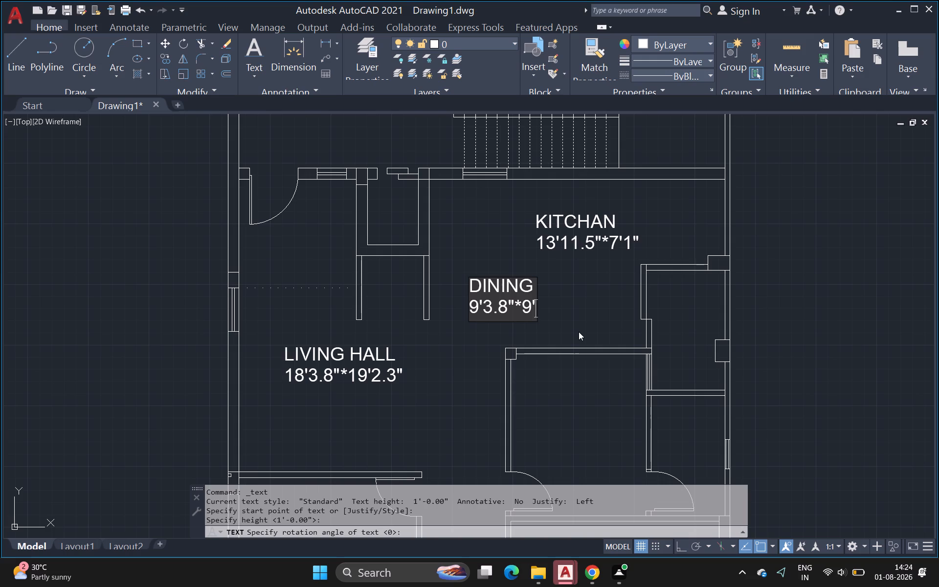
pyautogui.write('11')
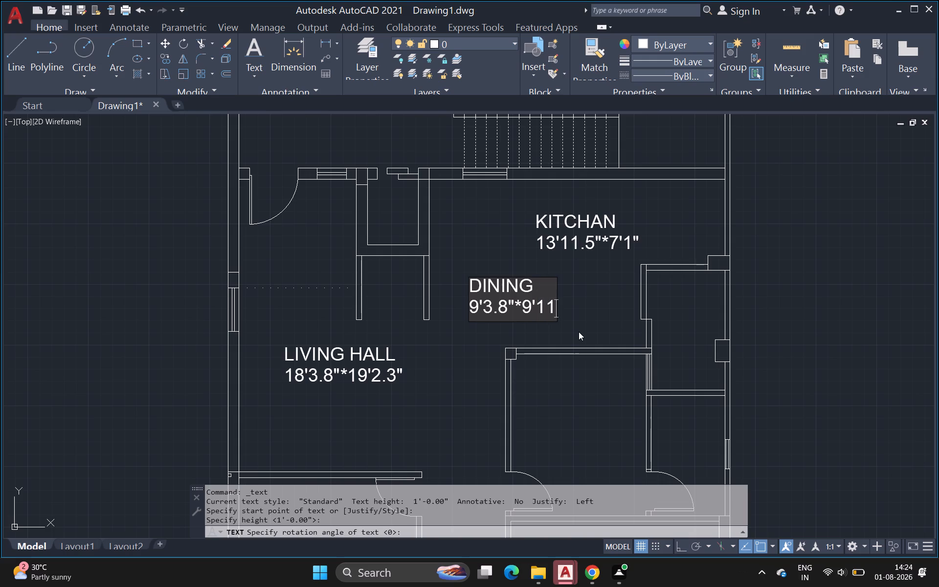
pyautogui.press("'")
pyautogui.press('.')
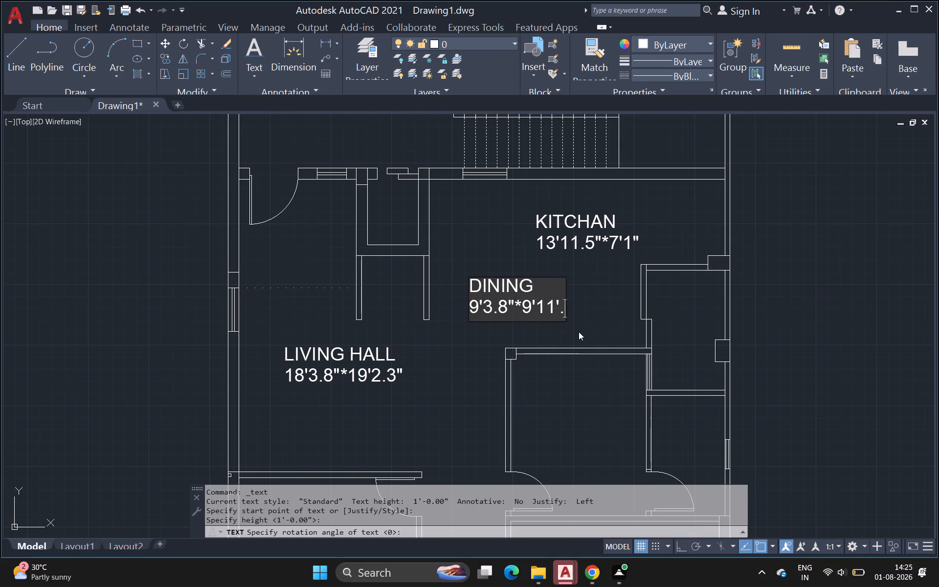
pyautogui.press('BackSpace')
pyautogui.press('BackSpace')
pyautogui.press('BackSpace')
pyautogui.press('1')
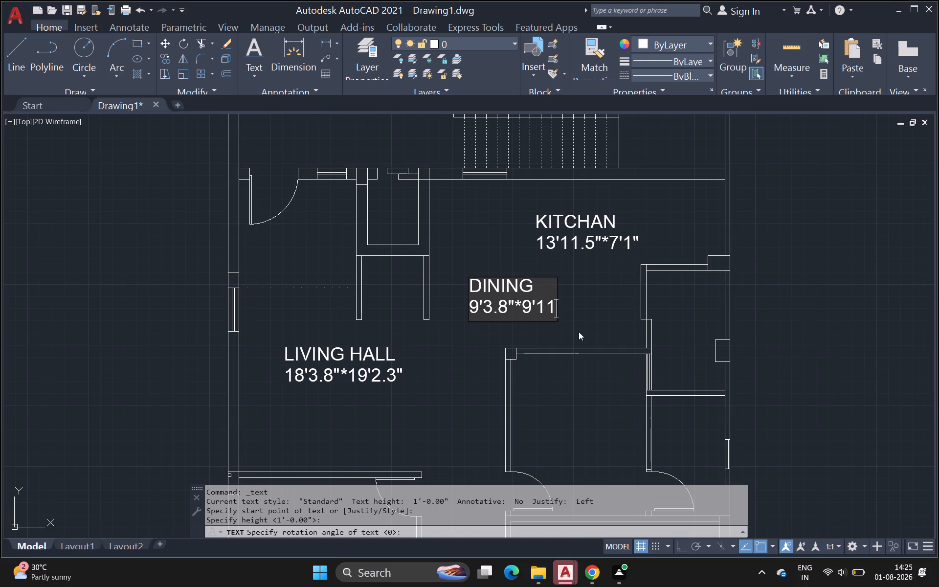
pyautogui.press('.')
pyautogui.press('5')
pyautogui.hotkey('shift', '"')
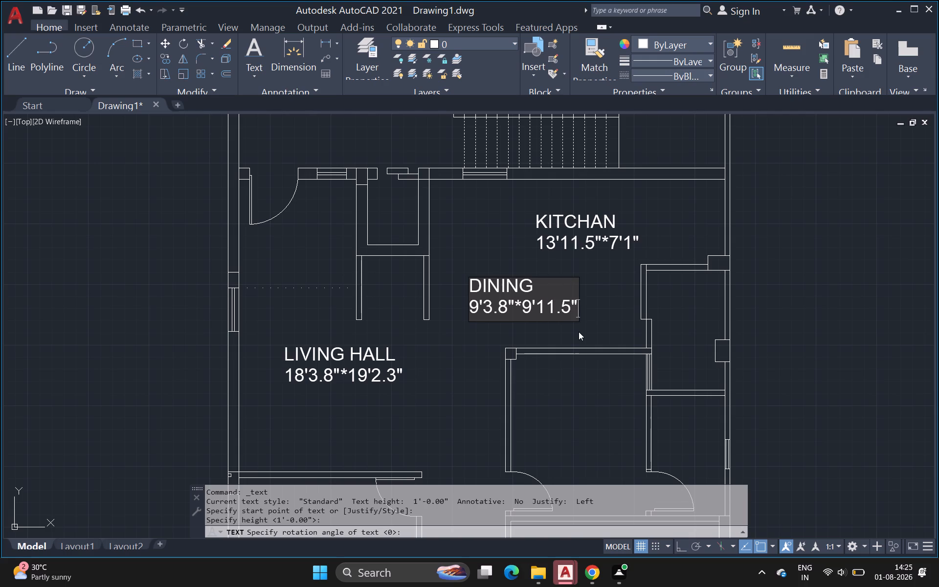
# Place another single-line text in the room between DINING and M.BED ROOM and enter the name G.BED ROOM.
pyautogui.moveTo(579, 332); pyautogui.dragTo(621, 406)
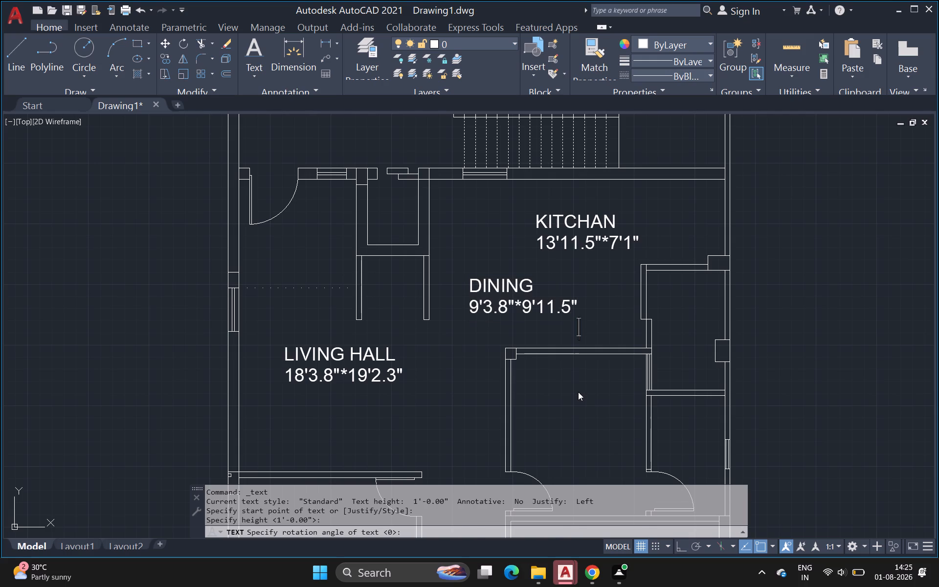
pyautogui.scroll(-2, 578, 392)
pyautogui.moveTo(578, 392); pyautogui.dragTo(496, 339, button='middle')
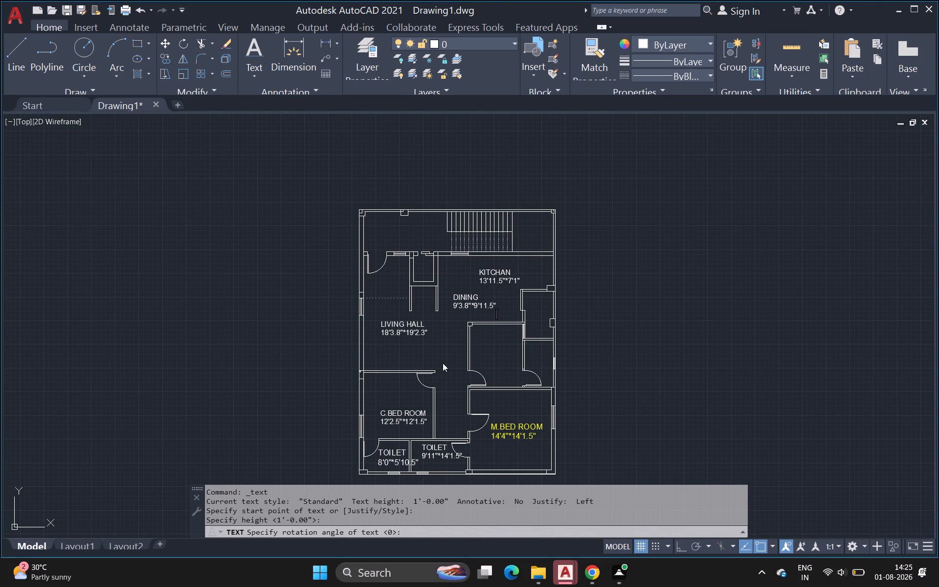
pyautogui.scroll(1, 453, 351)
pyautogui.moveTo(453, 350); pyautogui.dragTo(256, 255, button='middle')
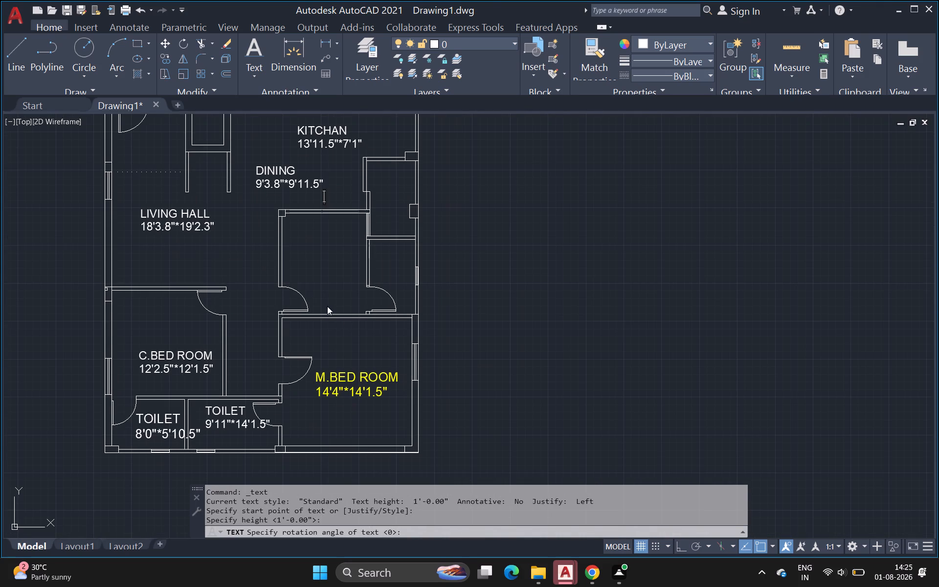
pyautogui.scroll(2, 291, 245)
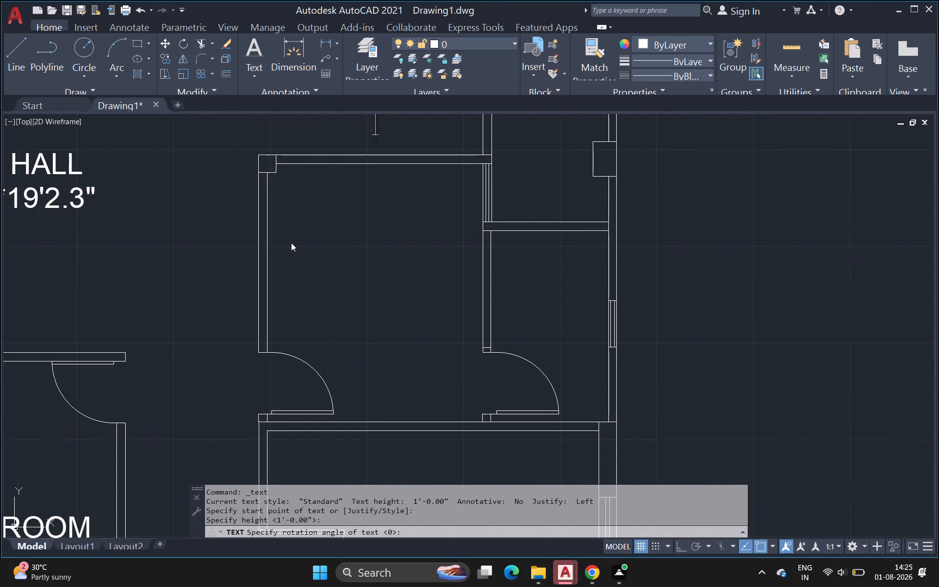
pyautogui.scroll(3, 293, 243)
pyautogui.scroll(-1, 294, 242)
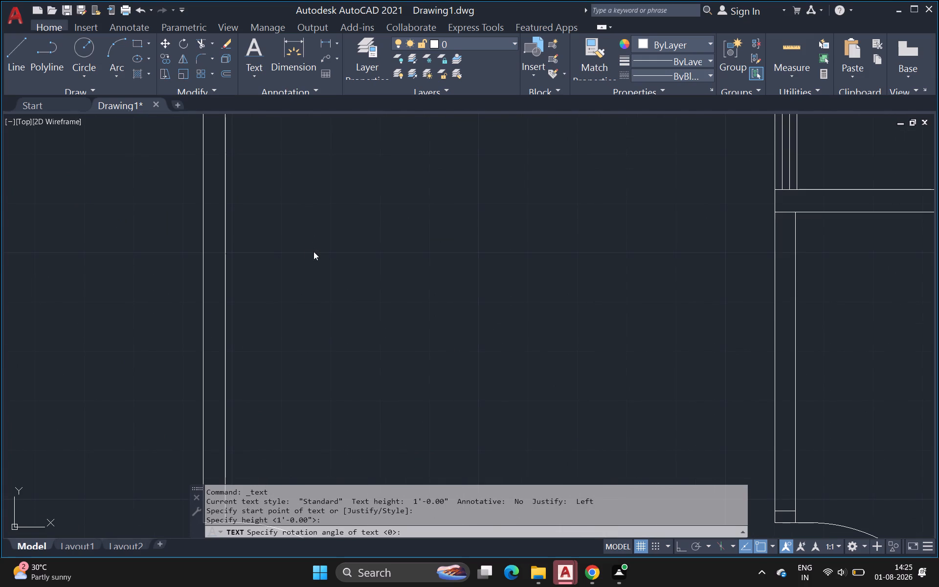
pyautogui.click(299, 245)
pyautogui.click(256, 236)
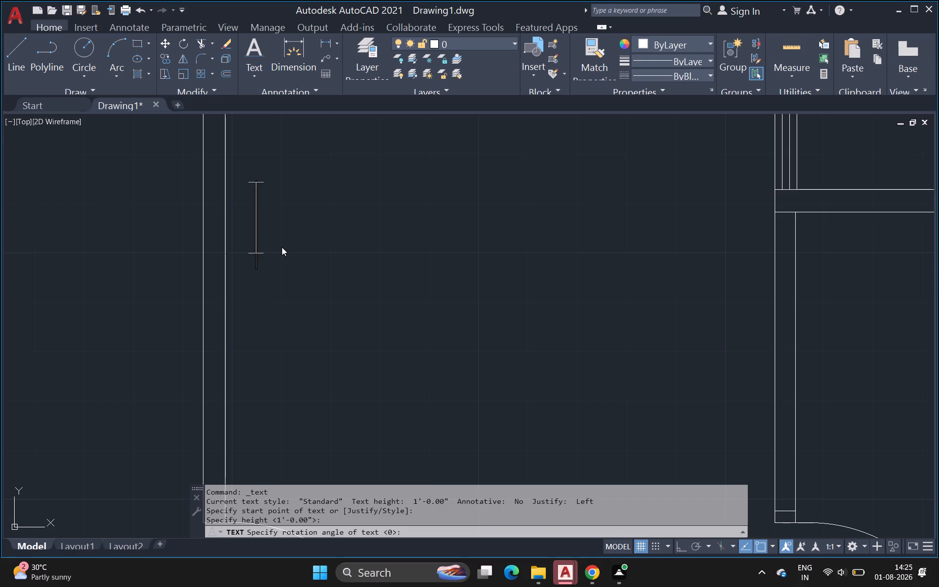
pyautogui.press('g')
pyautogui.press('.')
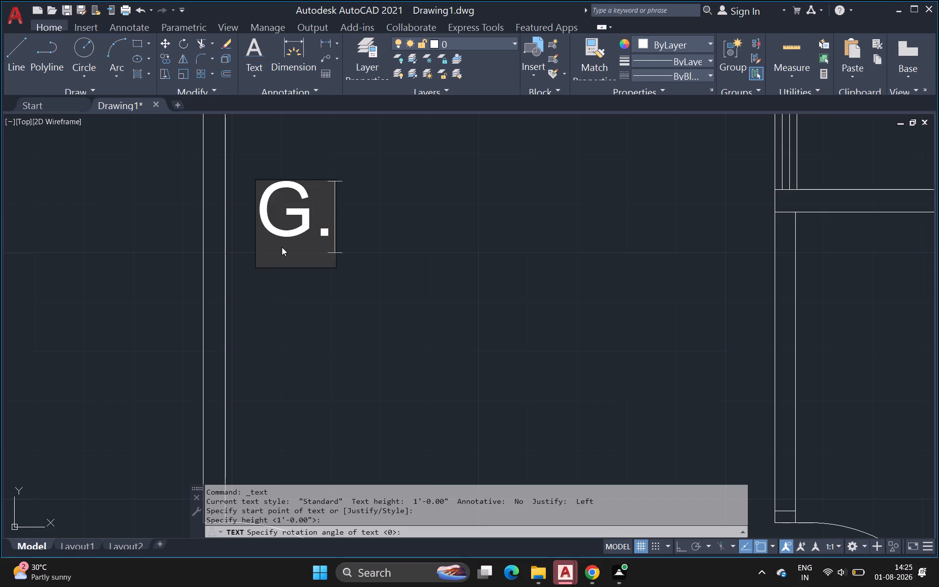
pyautogui.write('BED')
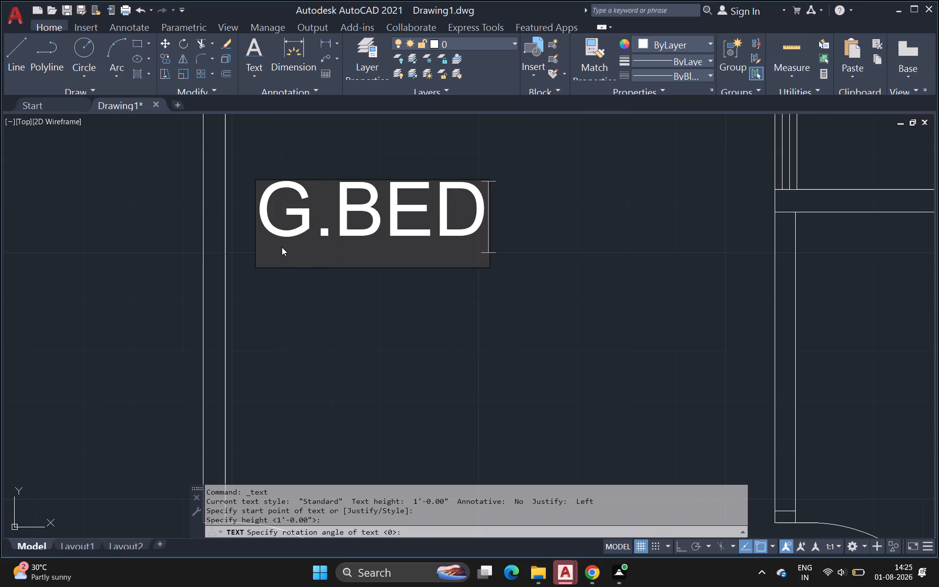
pyautogui.press('space')
pyautogui.write('ROOM')
# Enter the room size 9'11"*12'9" on a second line below the G.BED ROOM text.
pyautogui.press('Return')
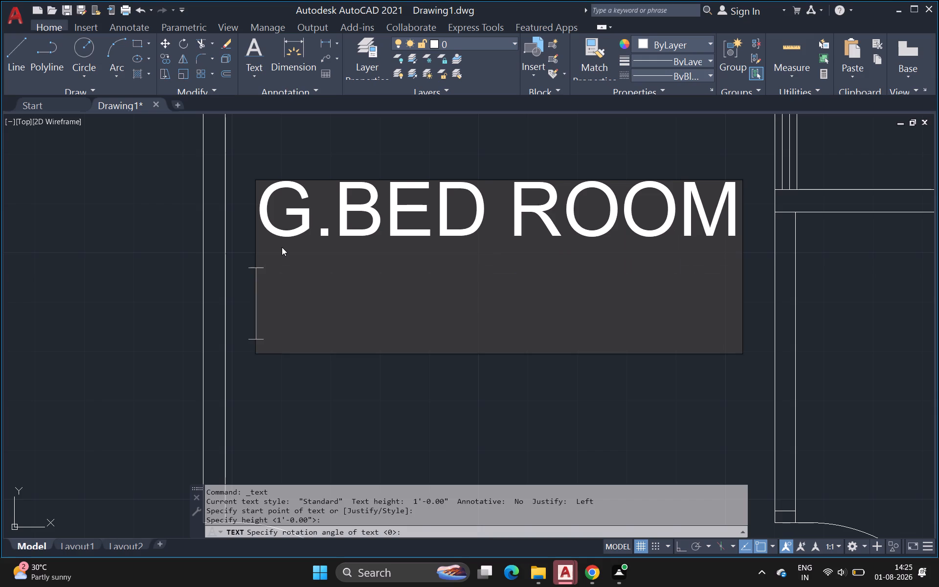
pyautogui.press('9')
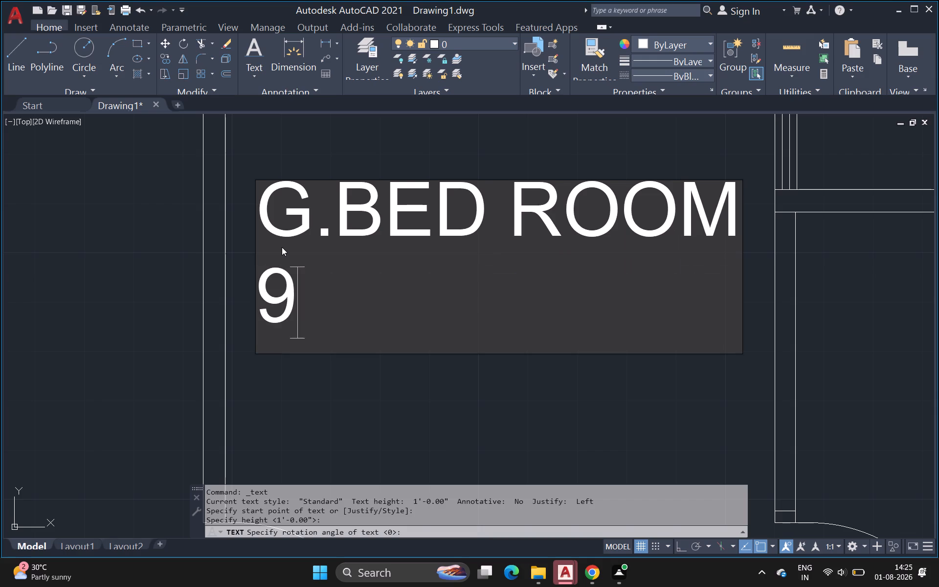
pyautogui.press("'")
pyautogui.write('11')
pyautogui.hotkey('shift', '"')
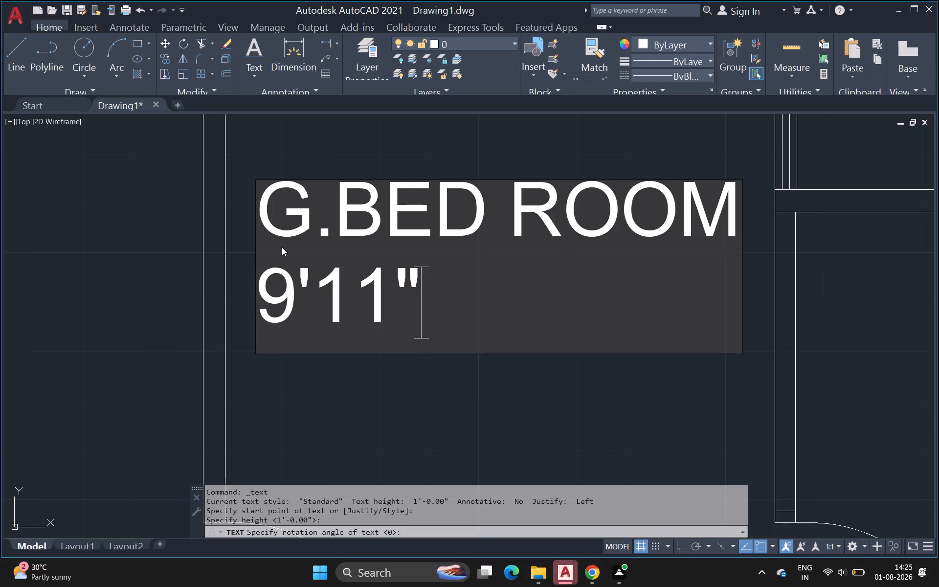
pyautogui.hotkey('shift', '*')
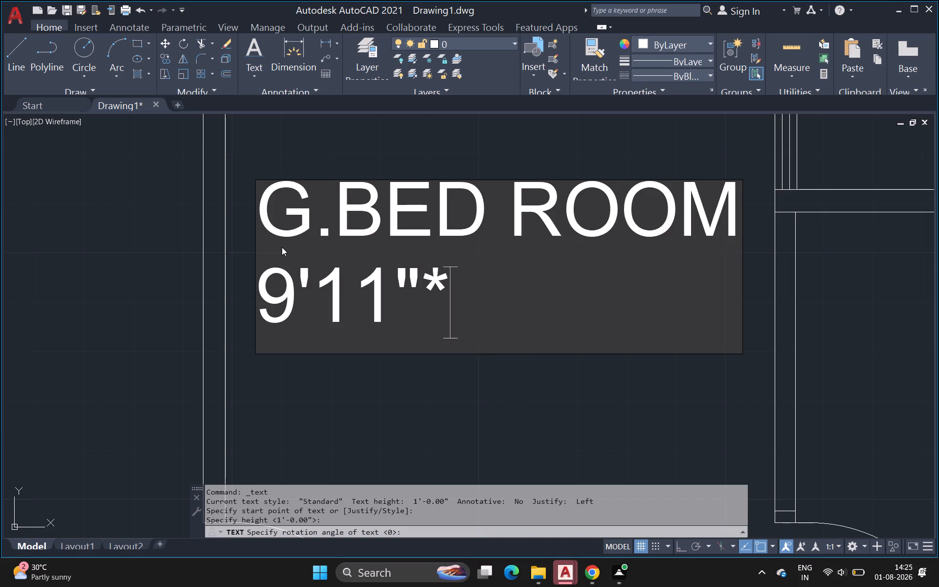
pyautogui.write('12')
pyautogui.press("'")
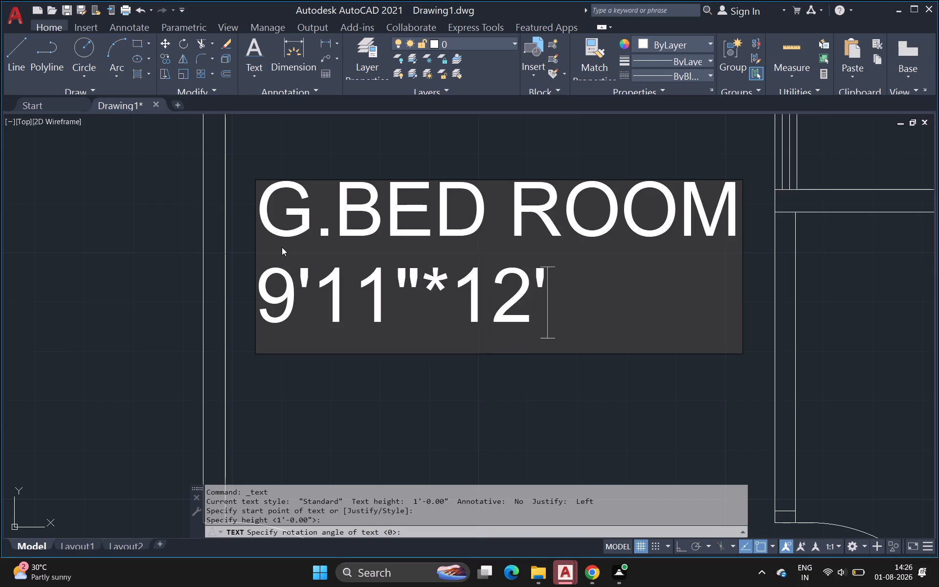
pyautogui.press('9')
pyautogui.hotkey('shift', '"')
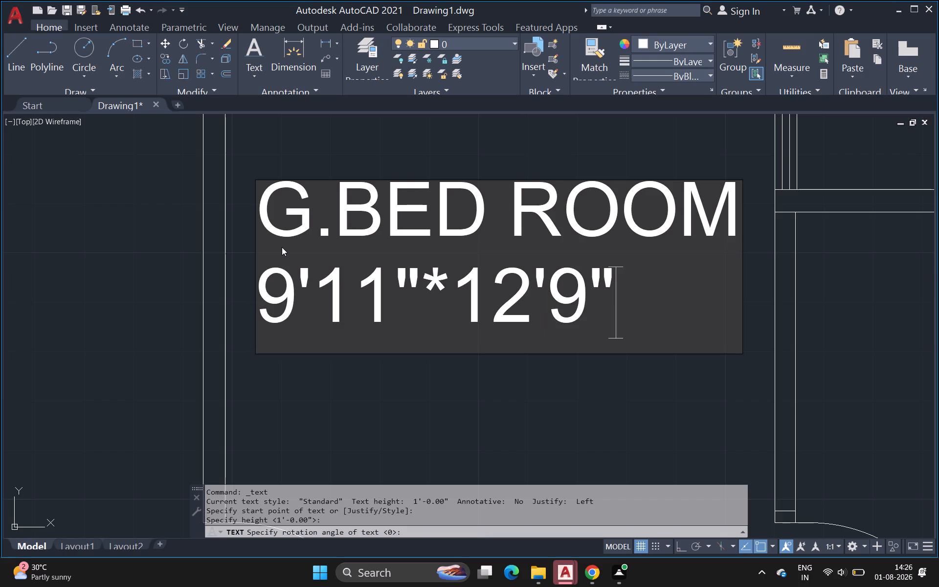
# Place another single-line text in the small room east of DINING, southeast of KITCHAN, and enter the name BALCONY.
pyautogui.moveTo(282, 247); pyautogui.dragTo(329, 345)
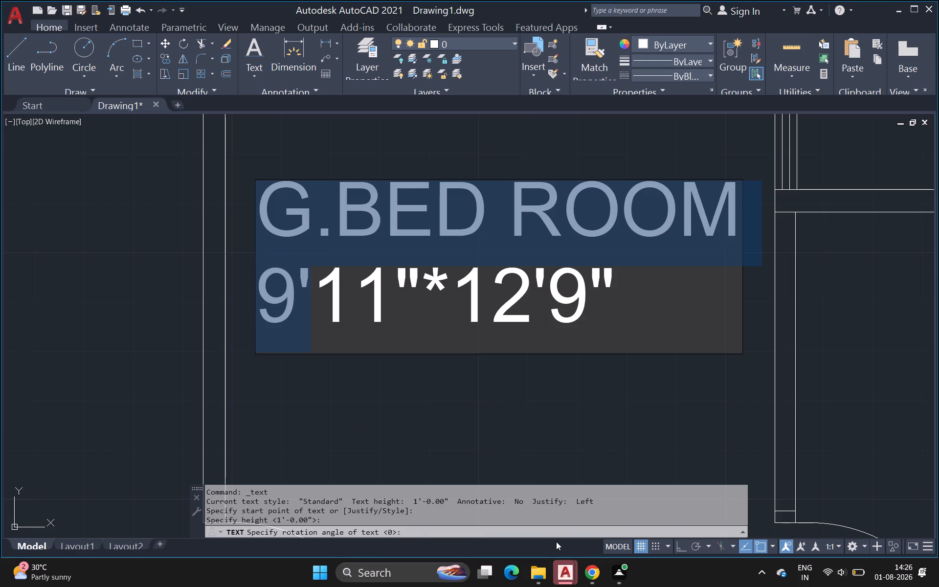
pyautogui.click(509, 447)
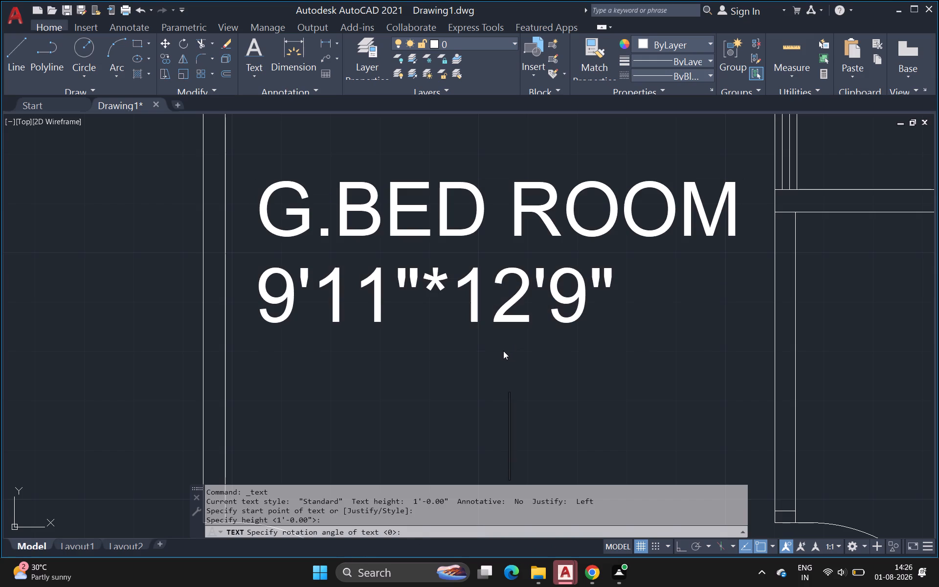
pyautogui.scroll(-4, 503, 351)
pyautogui.moveTo(503, 351); pyautogui.dragTo(374, 349, button='middle')
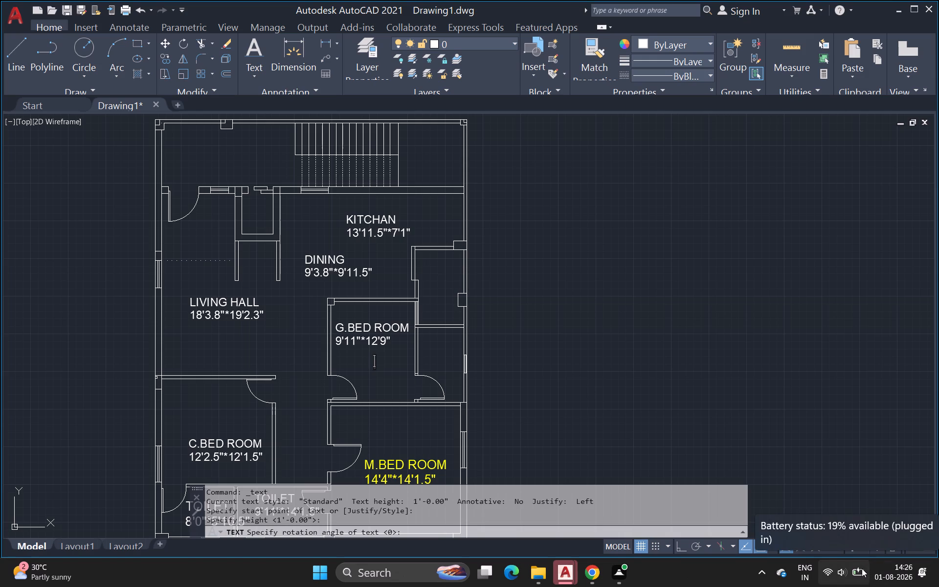
pyautogui.click(422, 261)
pyautogui.scroll(4, 422, 261)
pyautogui.moveTo(414, 269); pyautogui.dragTo(381, 283, button='middle')
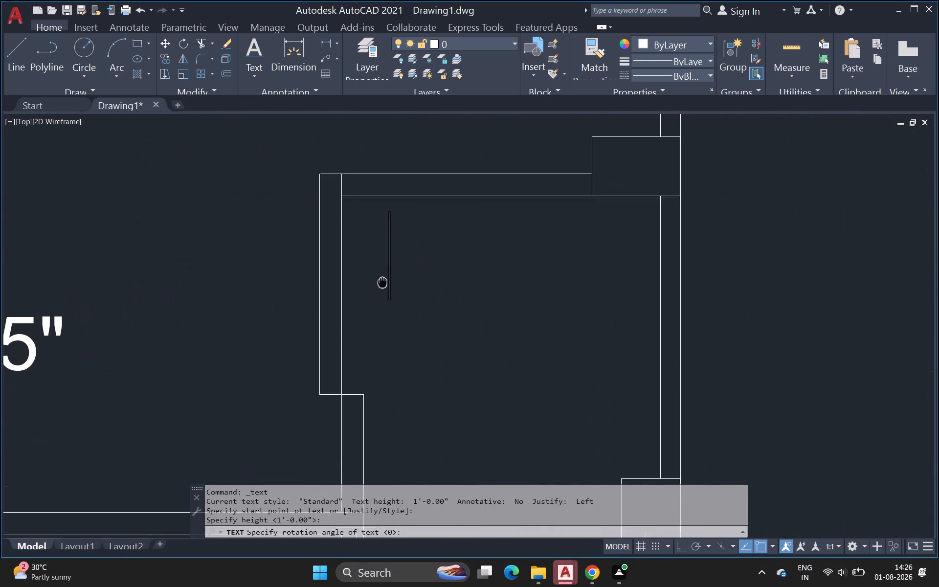
pyautogui.moveTo(381, 283); pyautogui.dragTo(349, 290, button='middle')
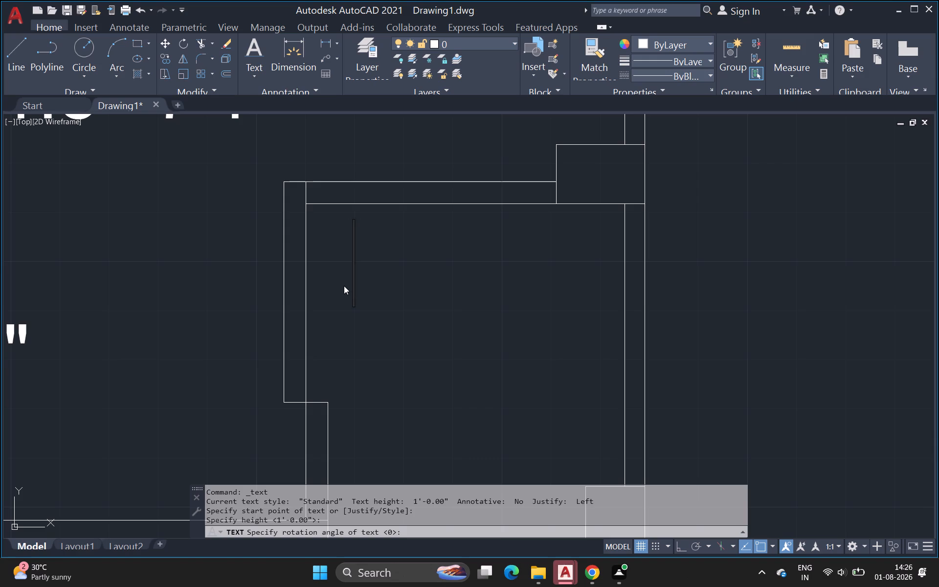
pyautogui.write('BA')
pyautogui.press('l')
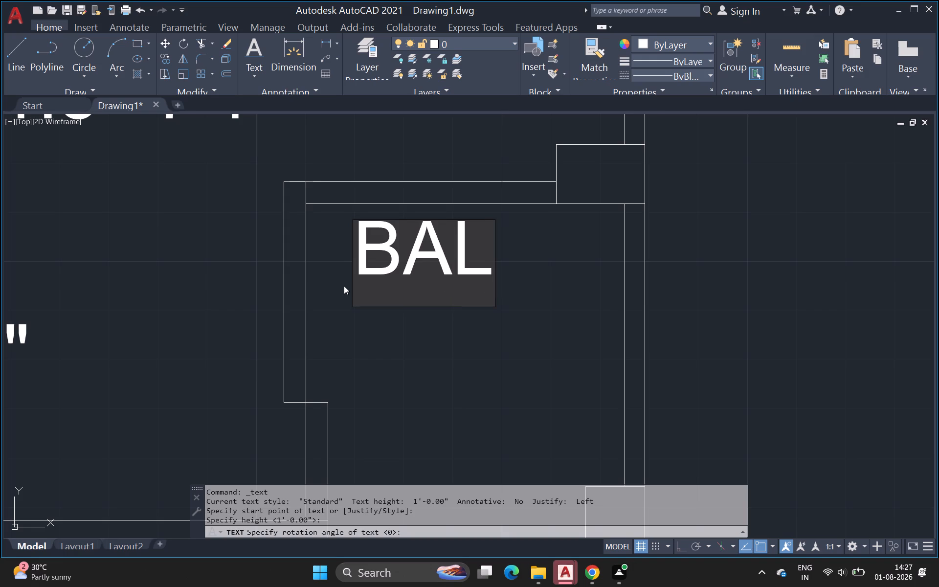
pyautogui.press('c')
pyautogui.write('ON')
pyautogui.press('y')
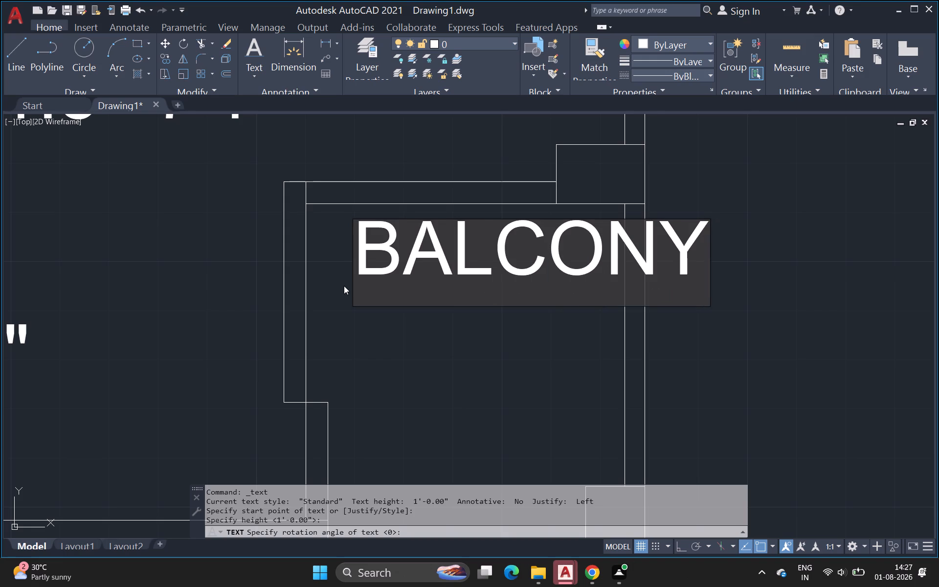
# Enter the size 4'4.5"*12'11.5" on a second line below the BALCONY text.
pyautogui.press('Return')
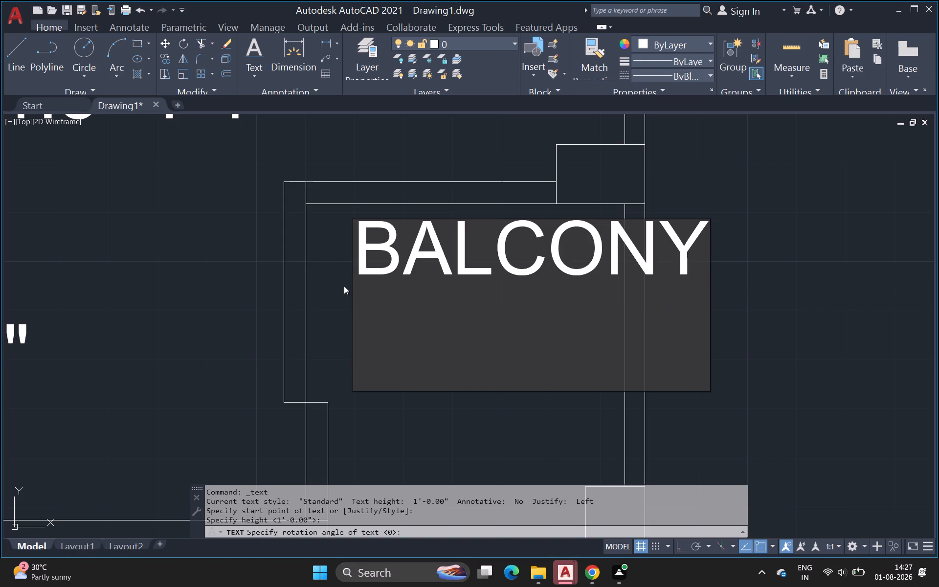
pyautogui.press('4')
pyautogui.press("'")
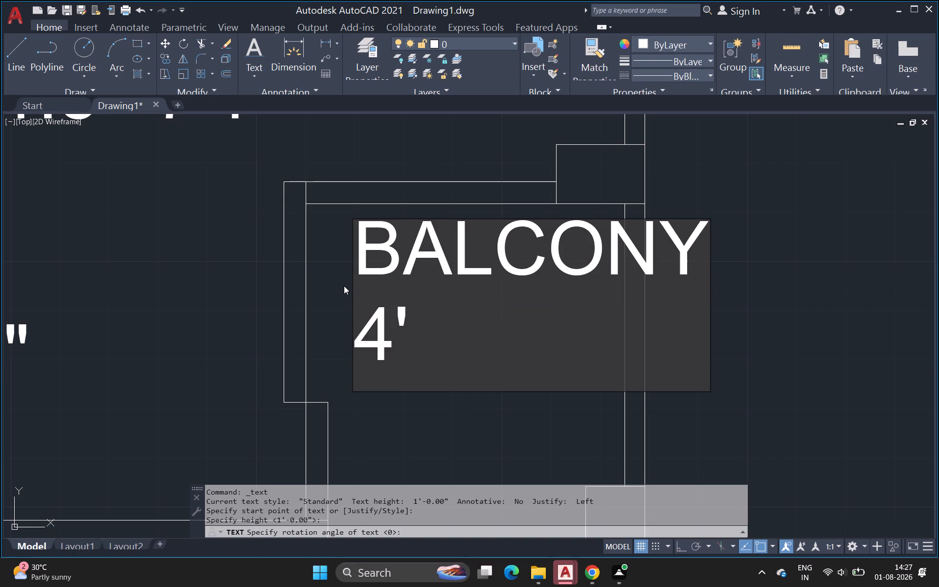
pyautogui.press('4')
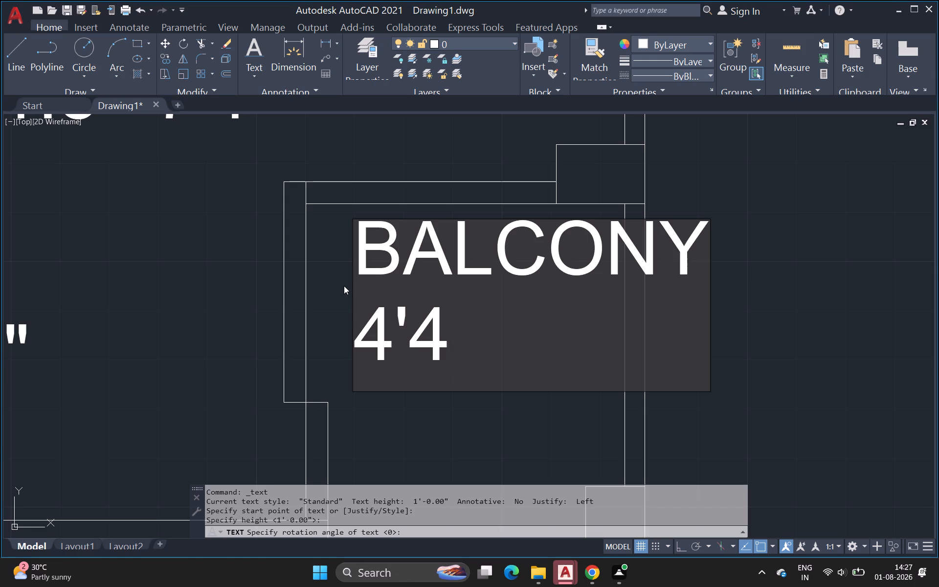
pyautogui.press('.')
pyautogui.write('5"')
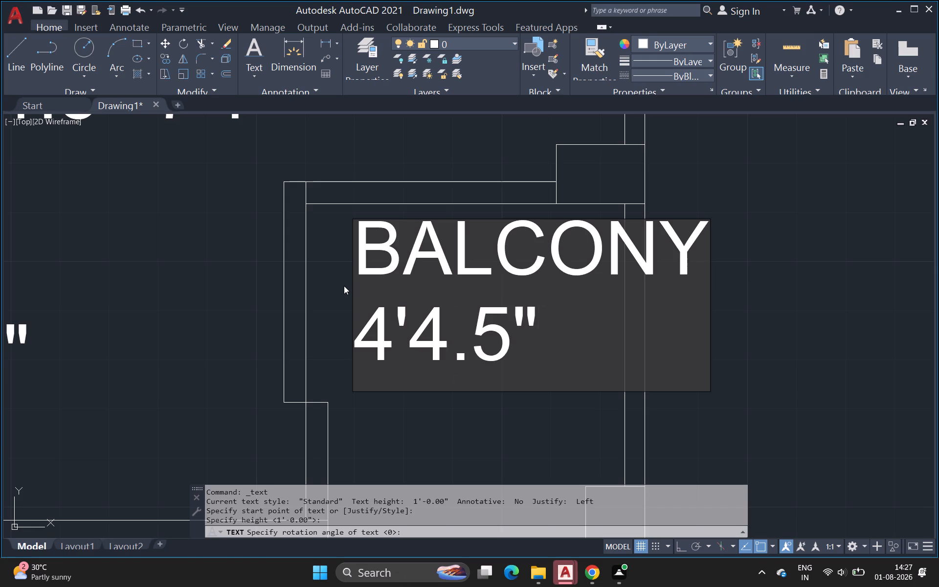
pyautogui.hotkey('shift', '*')
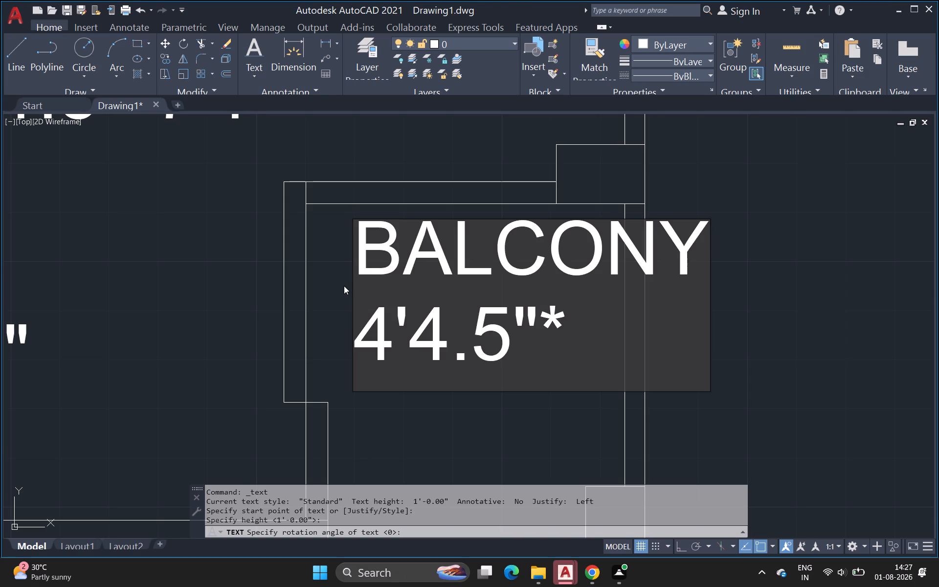
pyautogui.write('12')
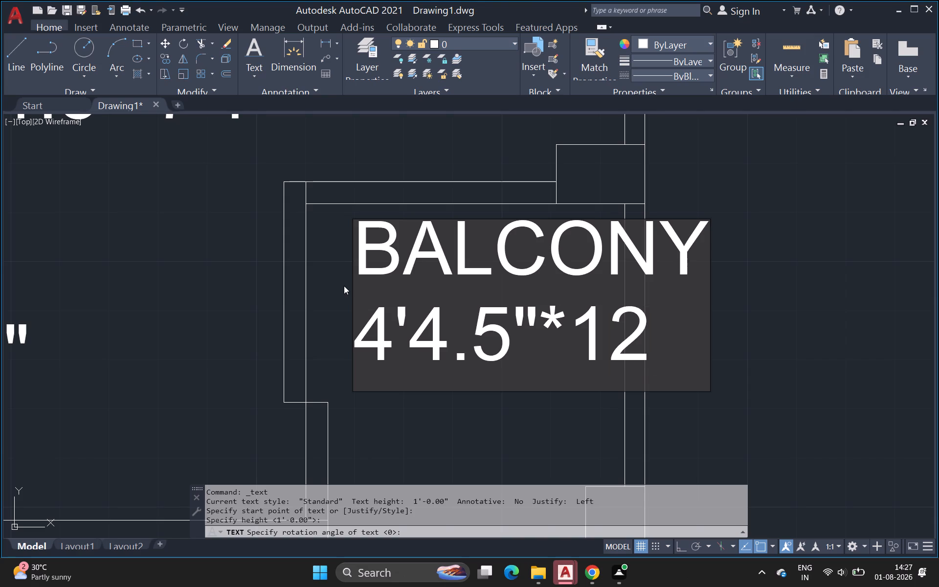
pyautogui.press("'")
pyautogui.write('11')
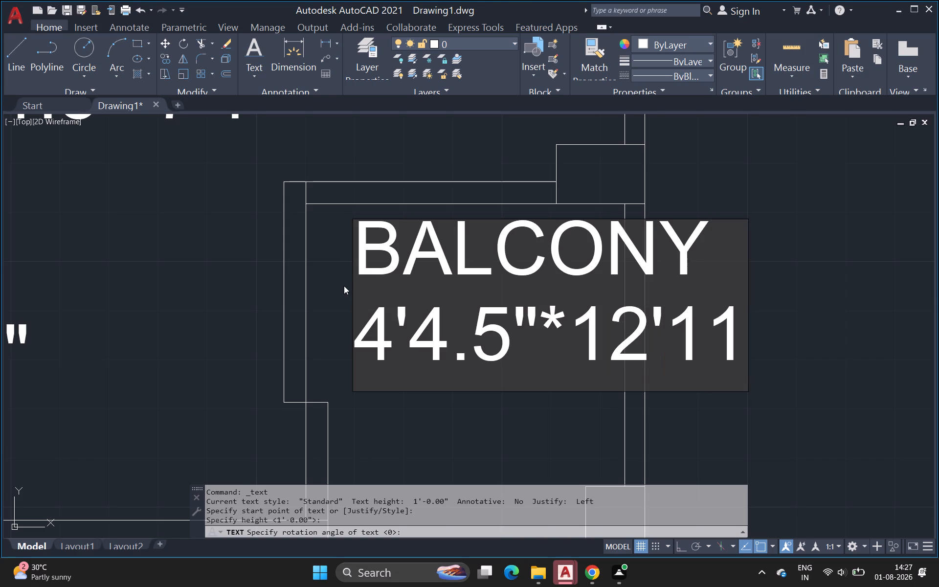
pyautogui.press('.')
pyautogui.press('5')
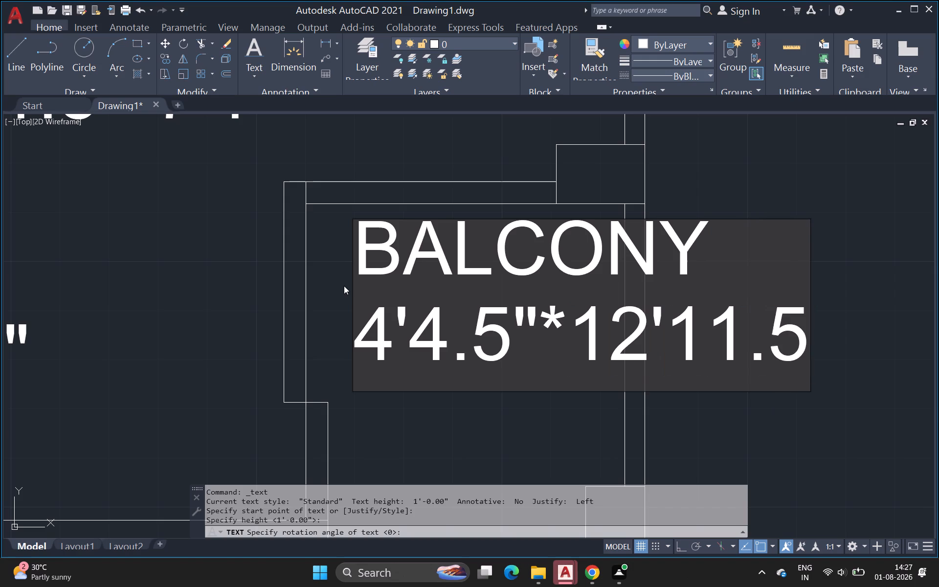
pyautogui.hotkey('shift', '"')
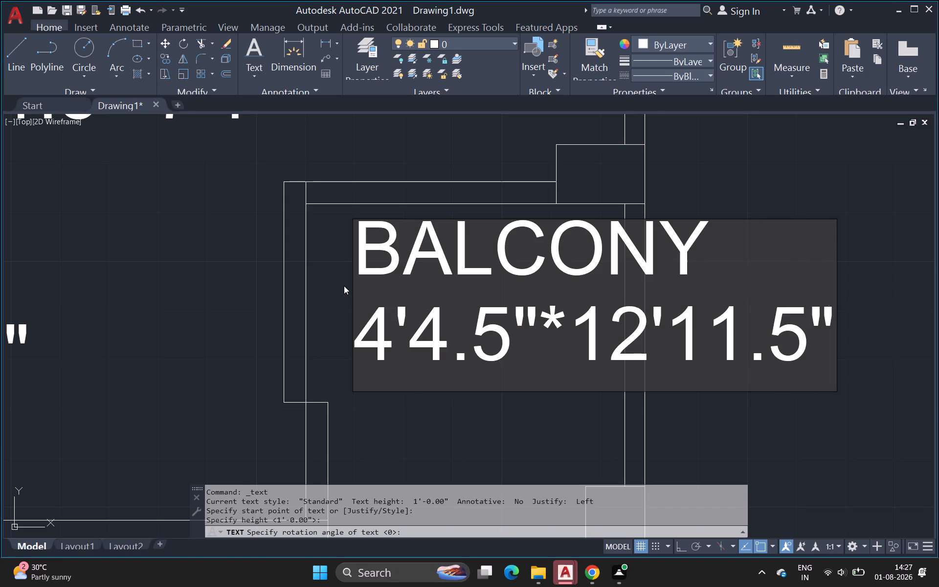
pyautogui.click(344, 286)
# Place another single-line text in the small room directly east of G.BED ROOM, south of BALCONY, and enter the name TOILET.
pyautogui.scroll(-2, 431, 401)
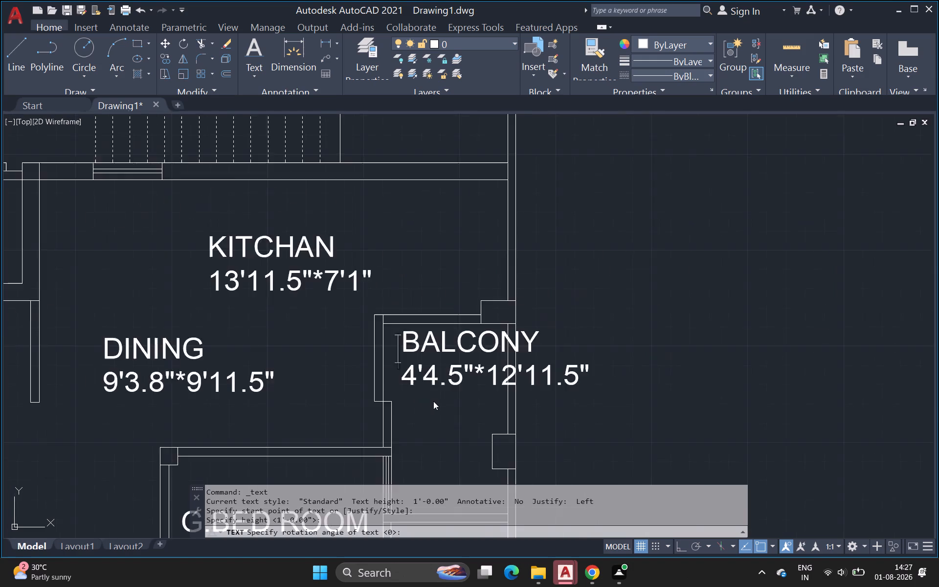
pyautogui.scroll(-1, 433, 401)
pyautogui.moveTo(430, 391); pyautogui.dragTo(397, 198, button='middle')
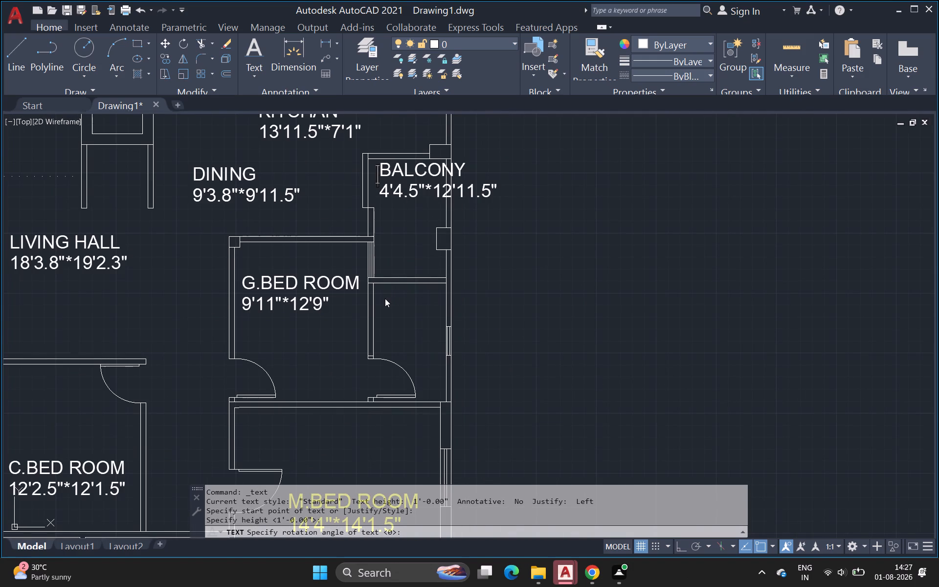
pyautogui.click(382, 302)
pyautogui.write('TOI')
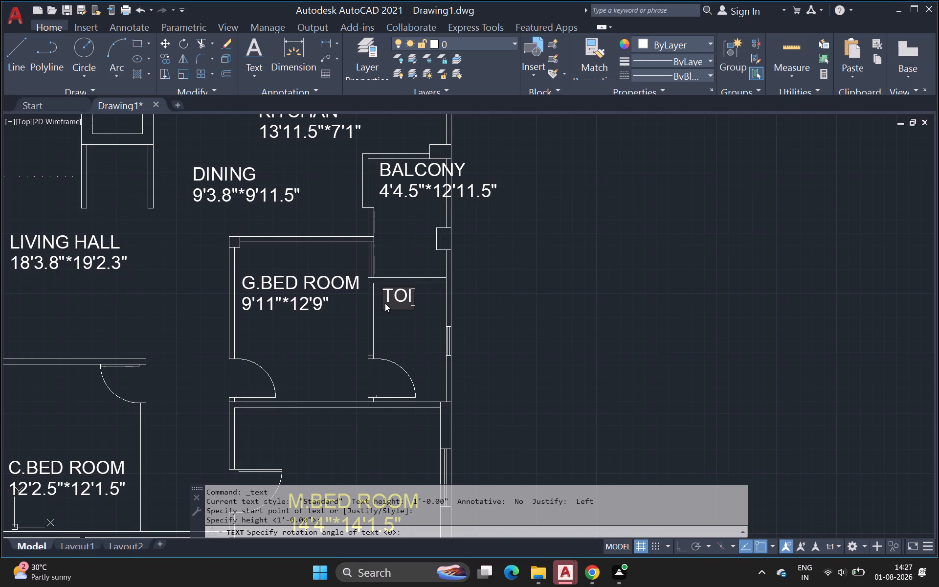
pyautogui.press('l')
pyautogui.press('e')
pyautogui.press('t')
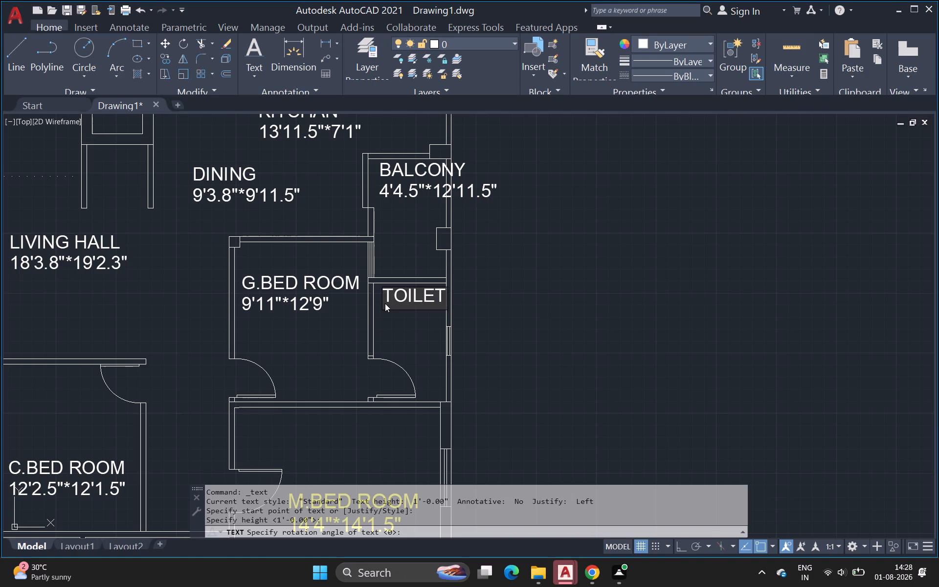
# Enter the size 4'4.5"*9'8.5" on a second line below the TOILET text east of G.BED ROOM.
pyautogui.press('Return')
pyautogui.press('4')
pyautogui.press("'")
pyautogui.press('4')
pyautogui.press('.')
pyautogui.press('6')
pyautogui.press('BackSpace')
pyautogui.press('5')
pyautogui.hotkey('shift', '"')
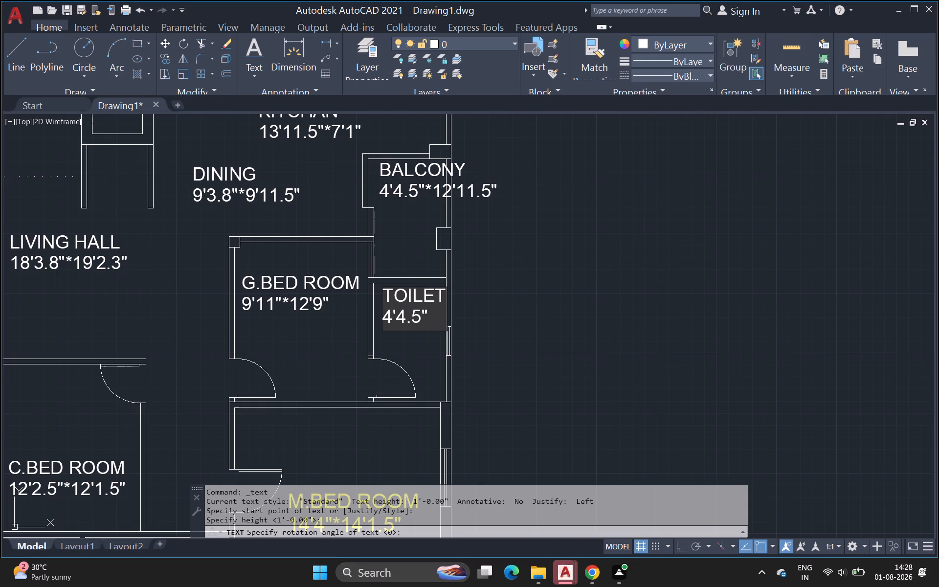
pyautogui.hotkey('shift', '*')
pyautogui.press('9')
pyautogui.press("'")
pyautogui.press('8')
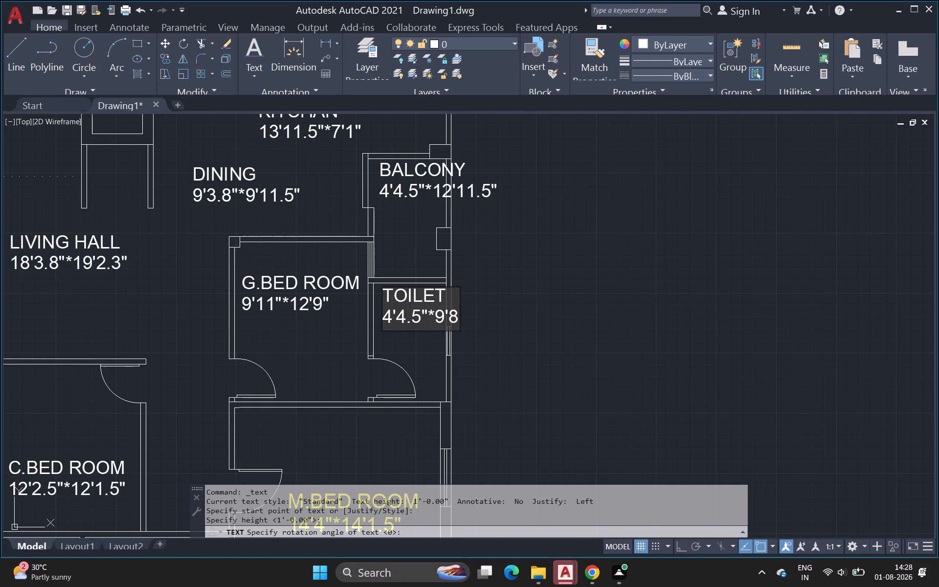
pyautogui.press('.')
pyautogui.press('5')
pyautogui.hotkey('shift', '"')
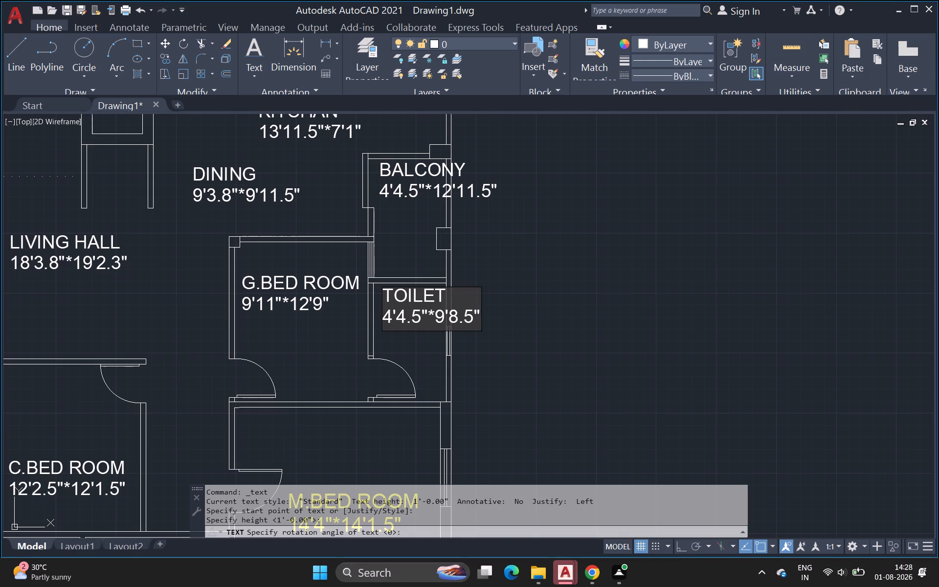
pyautogui.click(385, 303)
pyautogui.click(543, 322)
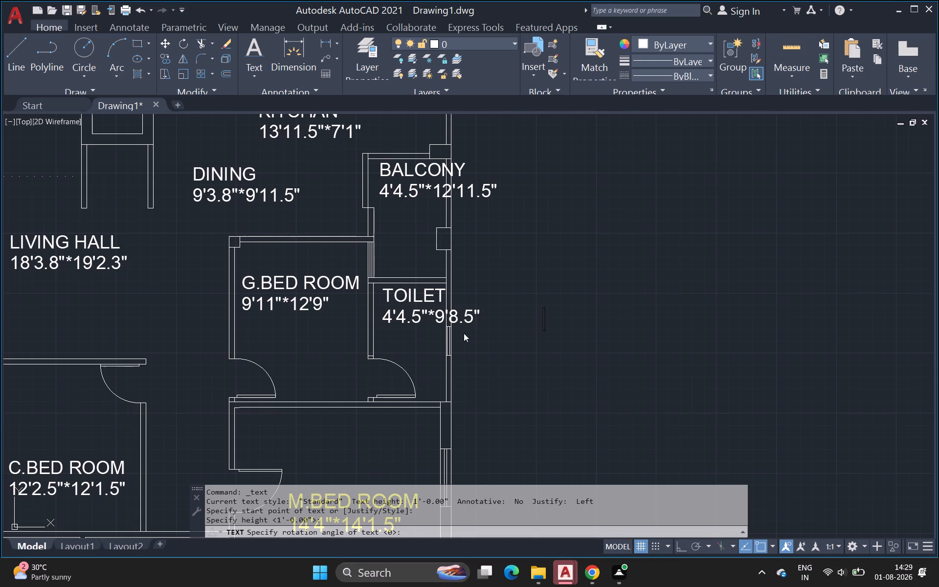
# Place another single-line text in the open passage west of the staircase, north of the entrance door, reading 6'7.5" WIDE CORRIDOOR.
pyautogui.scroll(-2, 466, 343)
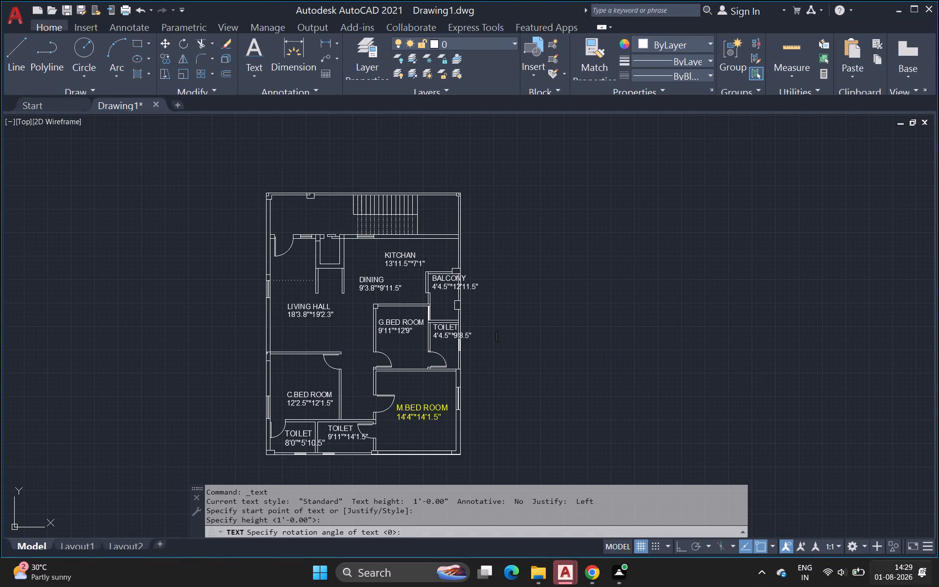
pyautogui.scroll(2, 325, 223)
pyautogui.scroll(1, 268, 205)
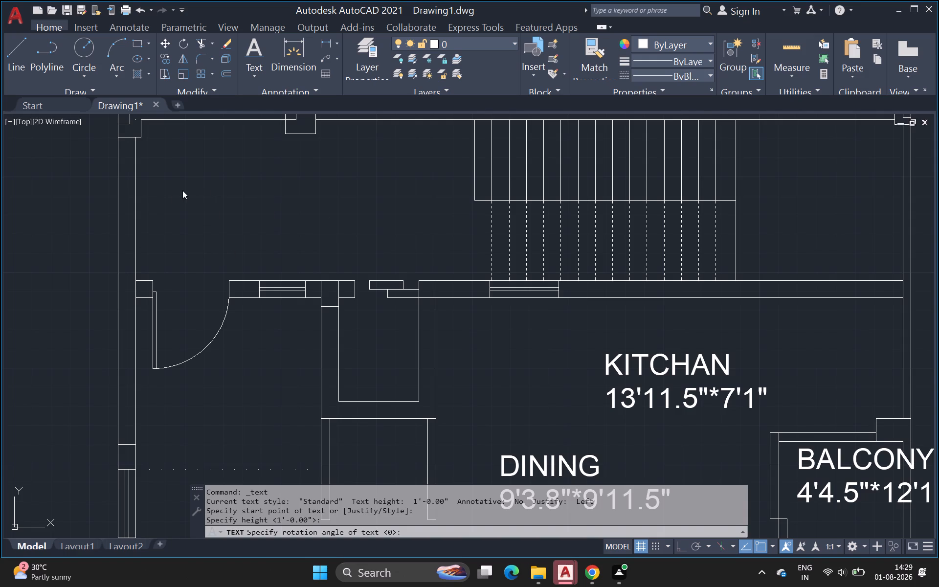
pyautogui.scroll(1, 183, 191)
pyautogui.moveTo(193, 199); pyautogui.dragTo(264, 306, button='middle')
pyautogui.scroll(-1, 264, 306)
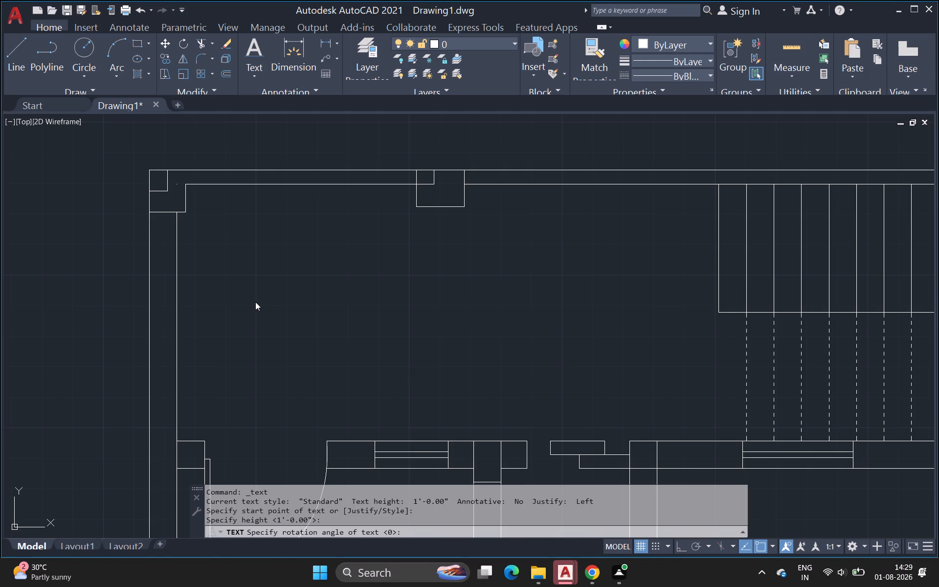
pyautogui.click(223, 278)
pyautogui.press('6')
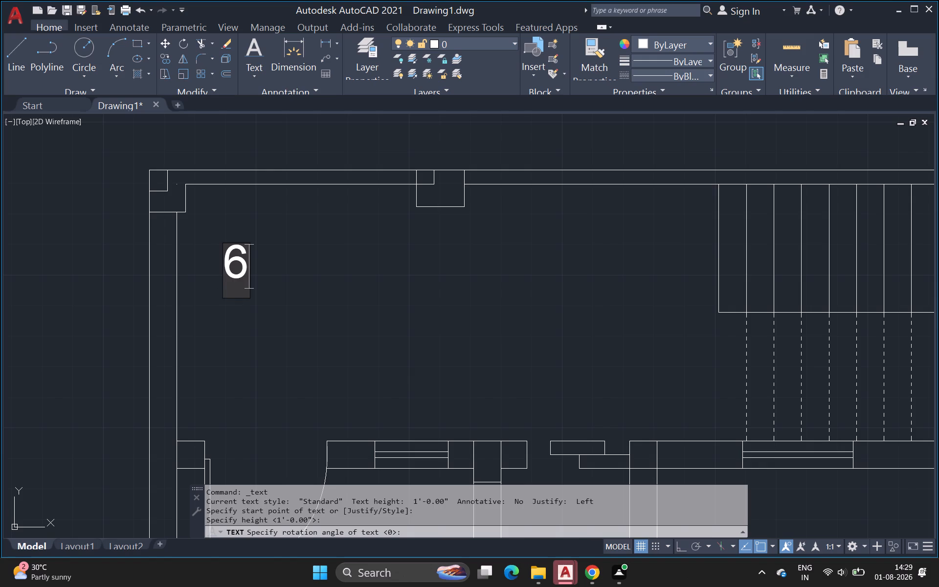
pyautogui.press("'")
pyautogui.press('7')
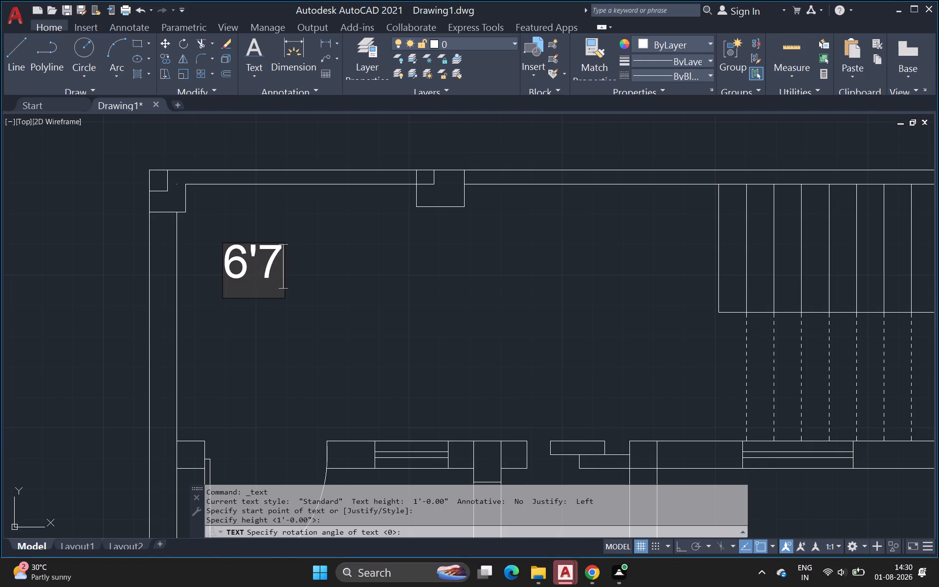
pyautogui.write('.5')
pyautogui.hotkey('shift', '"')
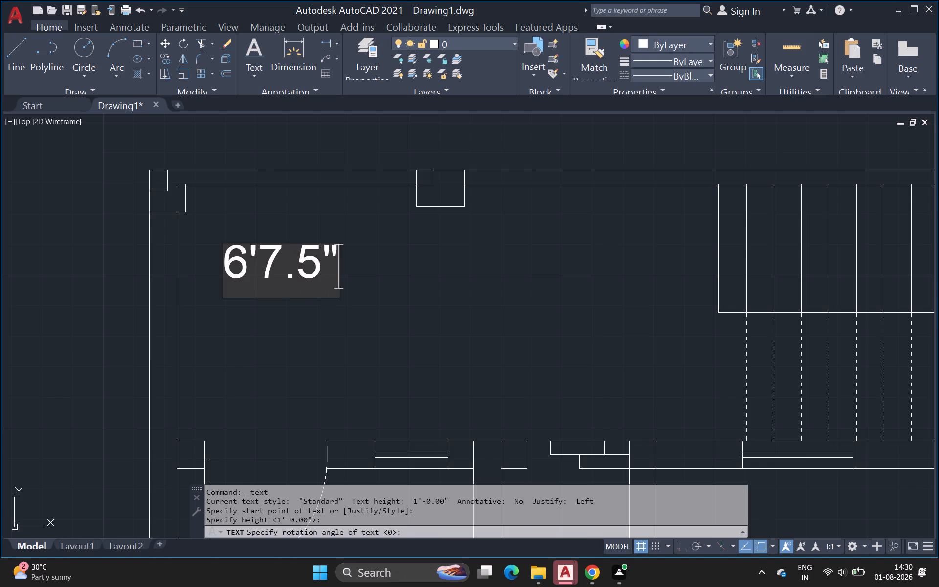
pyautogui.press('space')
pyautogui.write('W')
pyautogui.press('i')
pyautogui.write('DE')
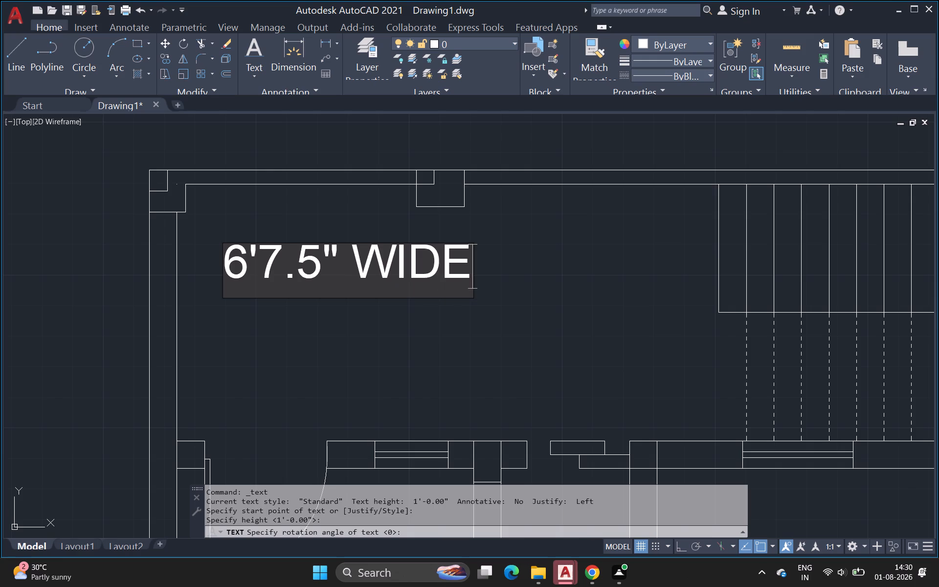
pyautogui.press('space')
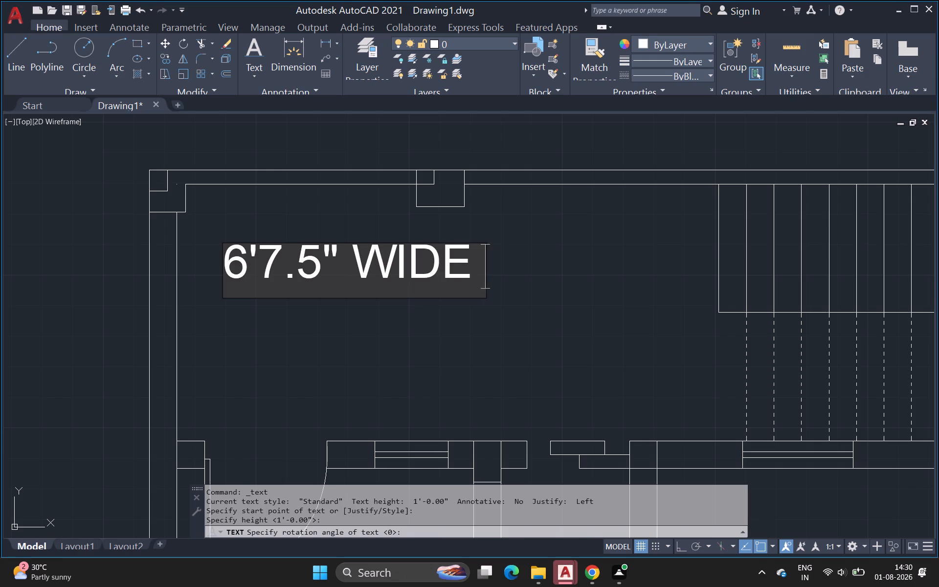
pyautogui.write('C')
pyautogui.write('ORR')
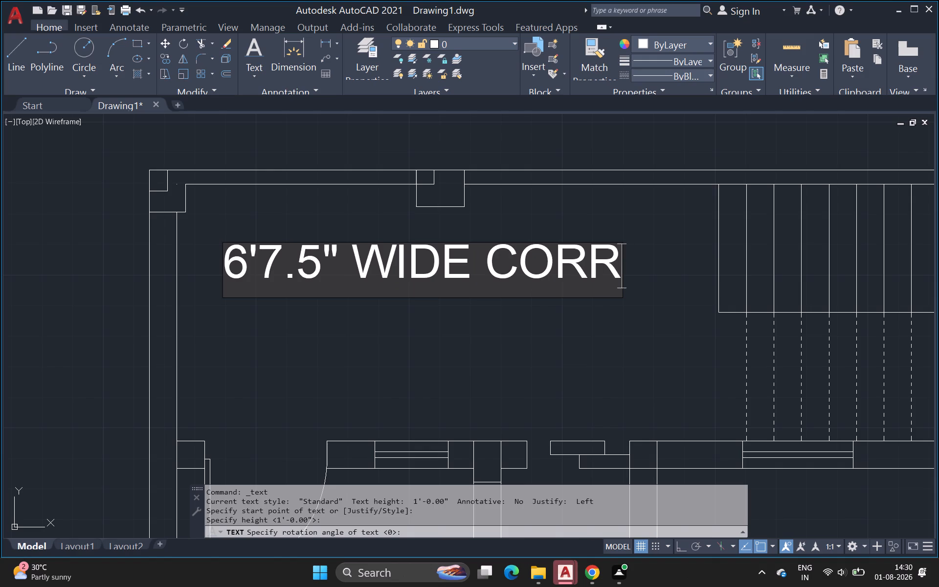
pyautogui.press('i')
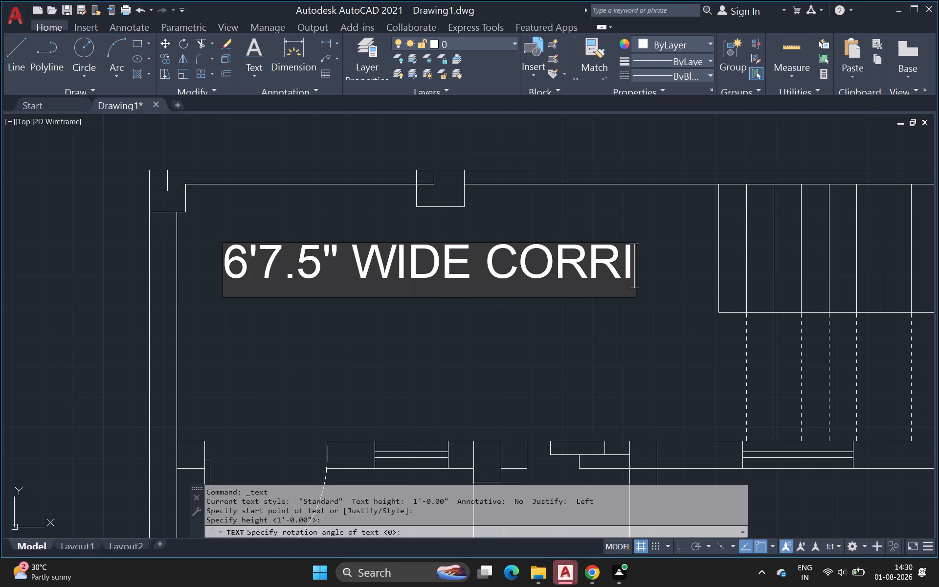
pyautogui.write('DOO')
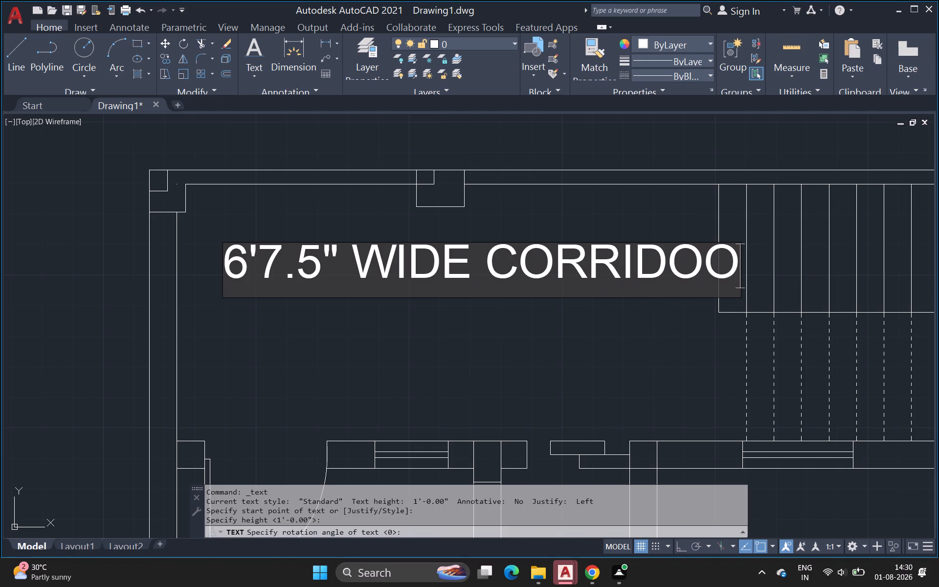
pyautogui.press('r')
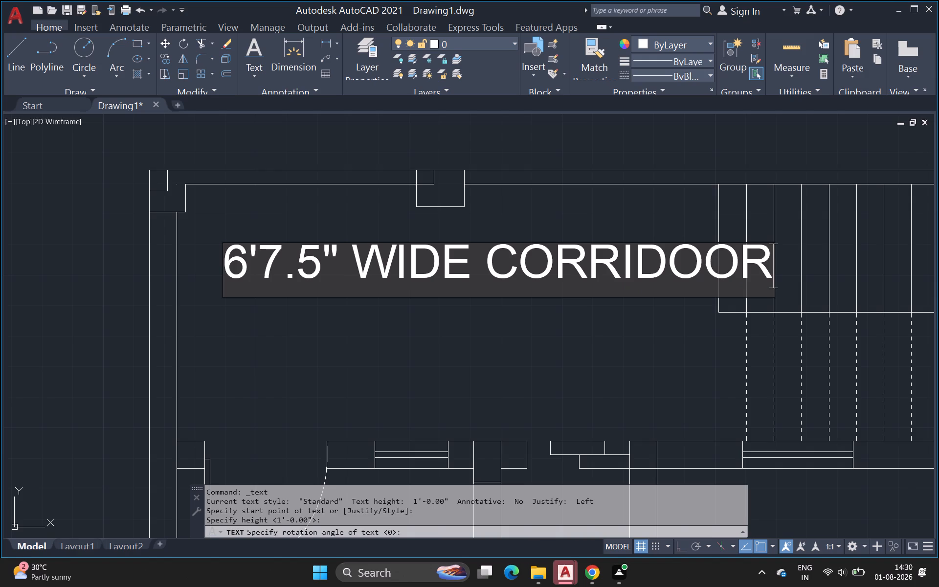
pyautogui.click(223, 278)
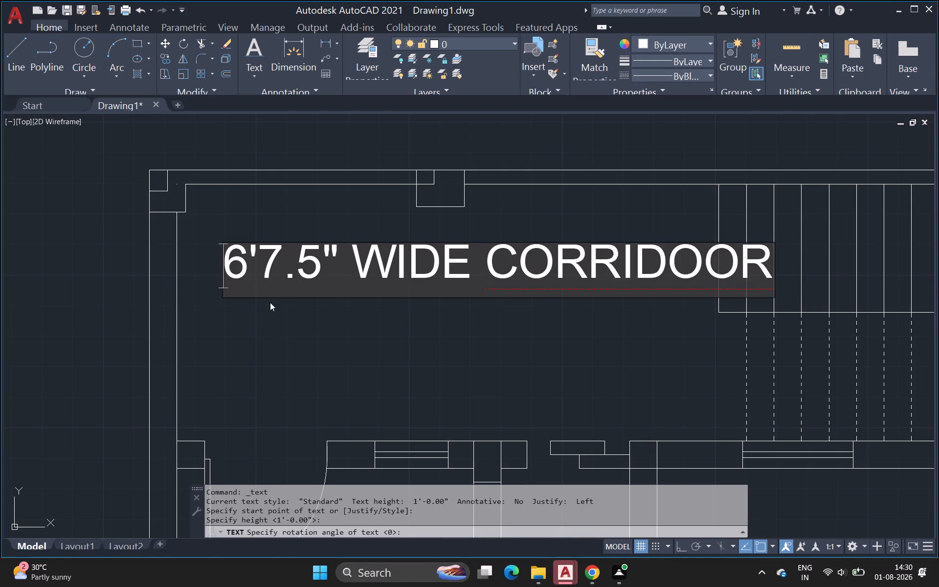
pyautogui.click(270, 302)
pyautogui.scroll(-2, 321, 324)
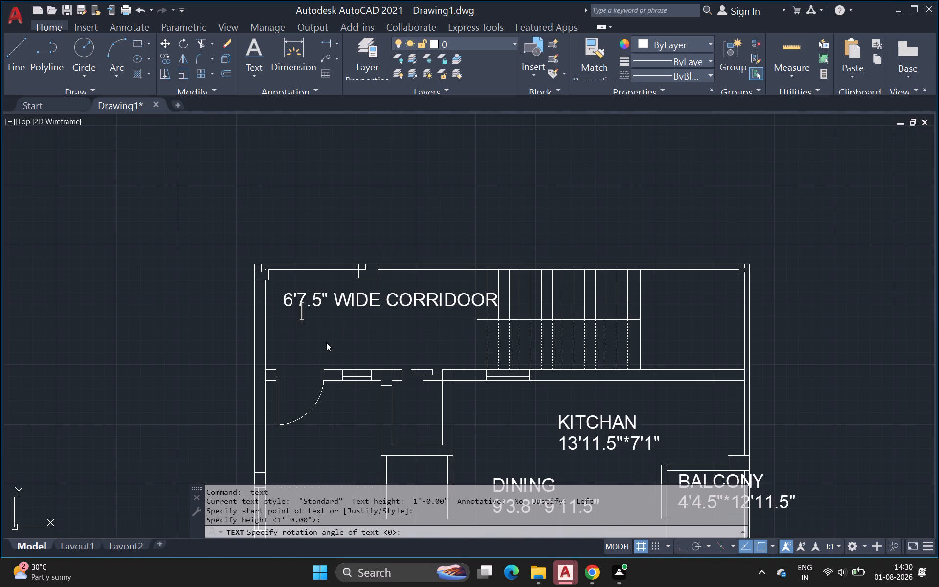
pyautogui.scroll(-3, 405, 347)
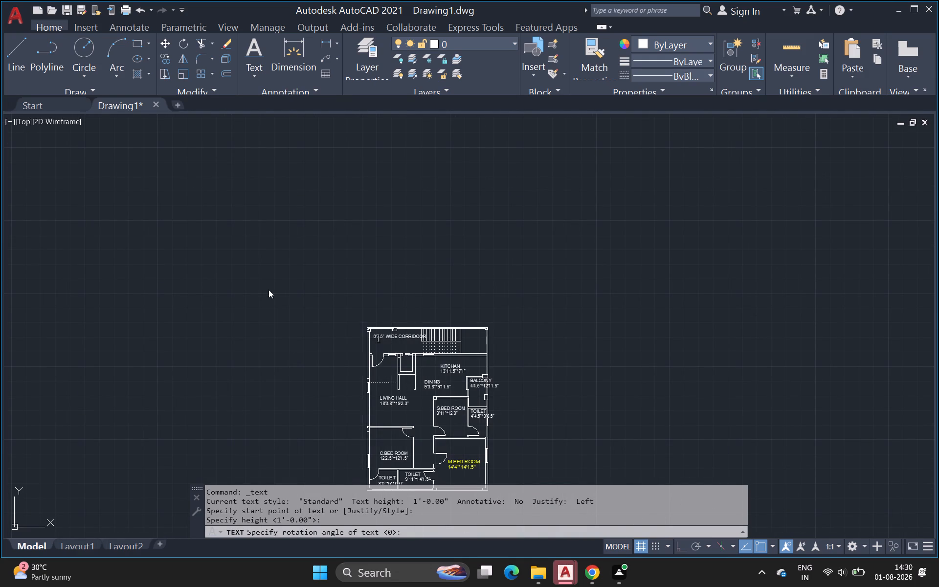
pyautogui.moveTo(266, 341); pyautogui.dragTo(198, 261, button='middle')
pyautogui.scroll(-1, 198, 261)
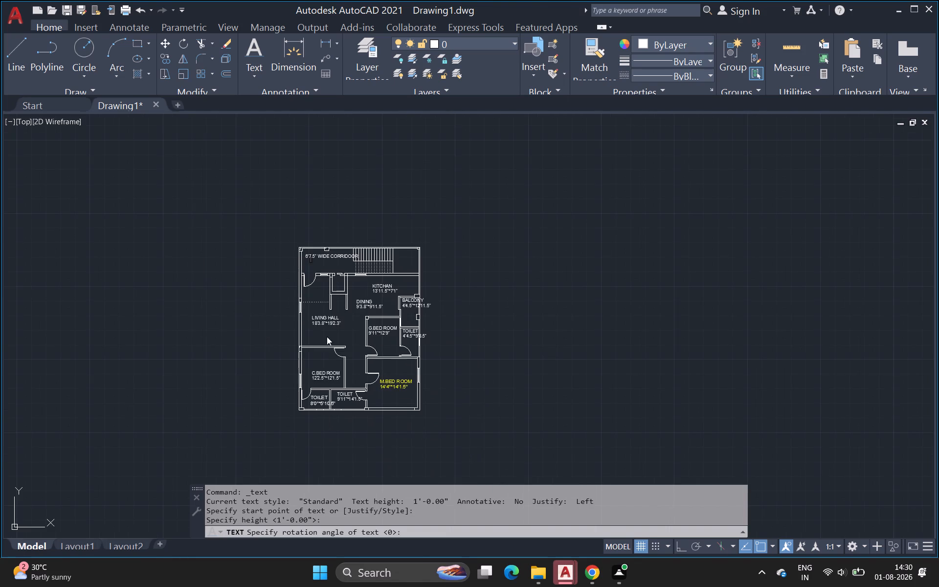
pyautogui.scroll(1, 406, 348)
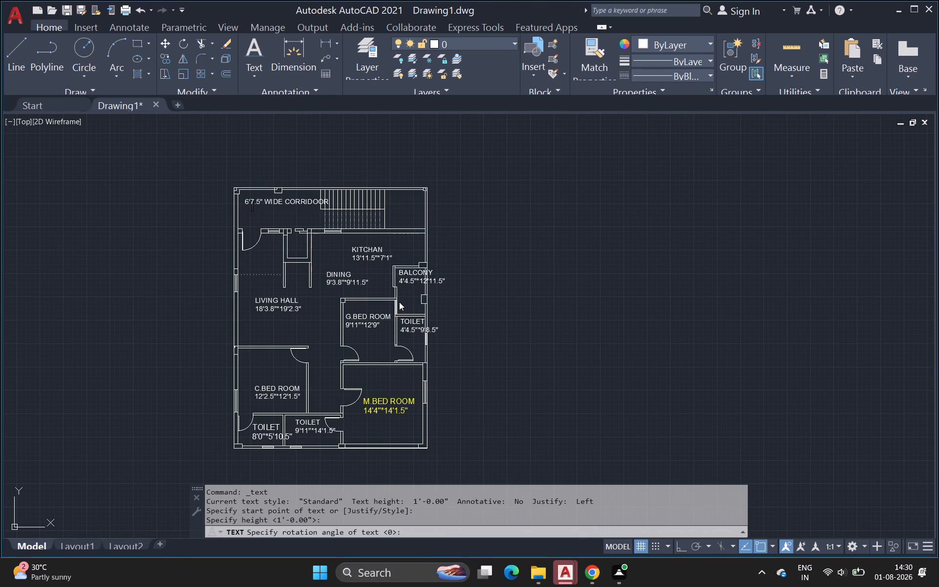
# End the single-line text command and undo the last group of placed room labels.
pyautogui.scroll(1, 399, 302)
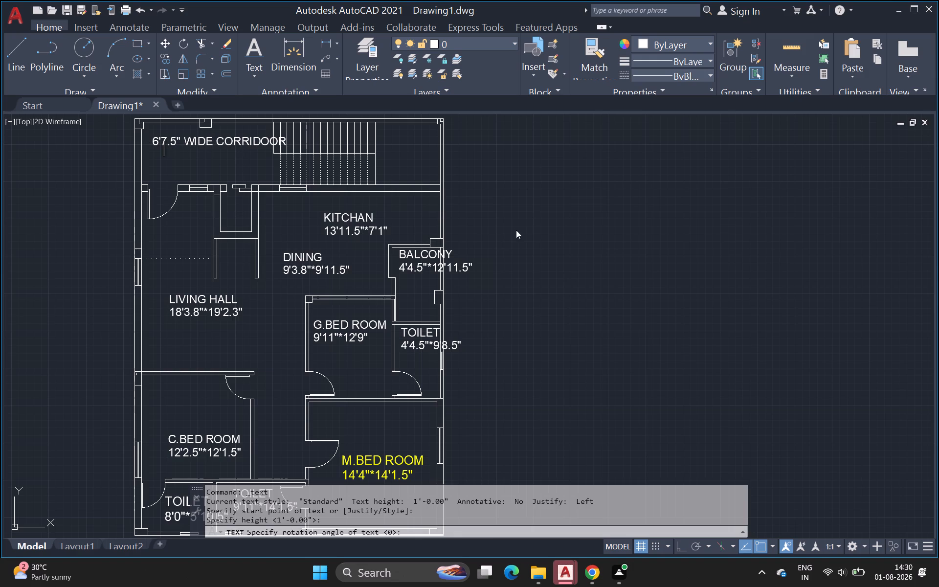
pyautogui.press('Escape')
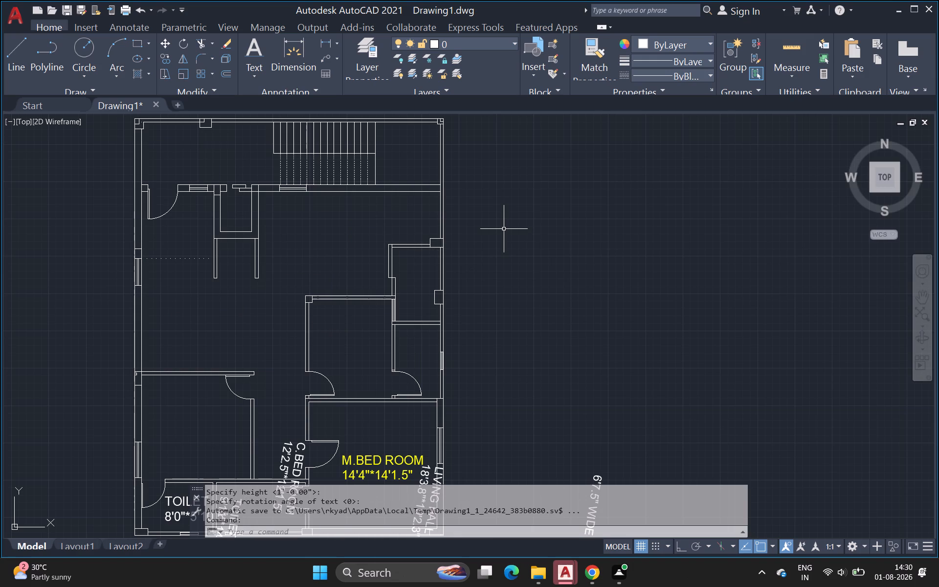
pyautogui.hotkey('ctrl', 'z')
pyautogui.scroll(-3, 501, 241)
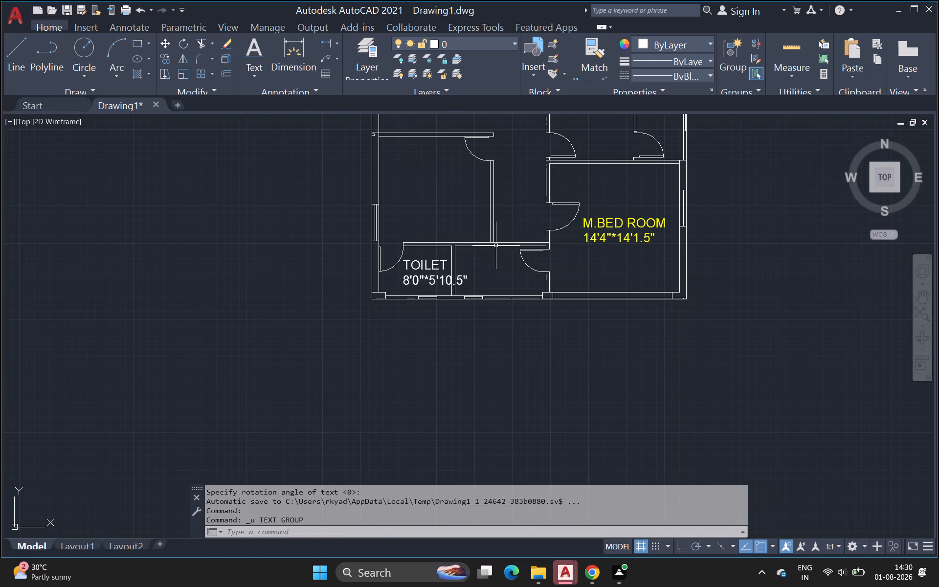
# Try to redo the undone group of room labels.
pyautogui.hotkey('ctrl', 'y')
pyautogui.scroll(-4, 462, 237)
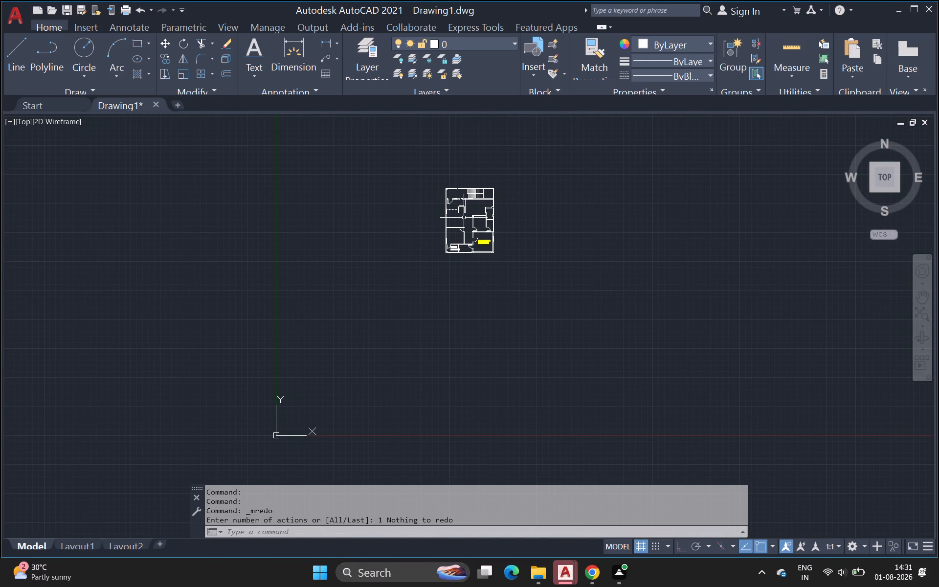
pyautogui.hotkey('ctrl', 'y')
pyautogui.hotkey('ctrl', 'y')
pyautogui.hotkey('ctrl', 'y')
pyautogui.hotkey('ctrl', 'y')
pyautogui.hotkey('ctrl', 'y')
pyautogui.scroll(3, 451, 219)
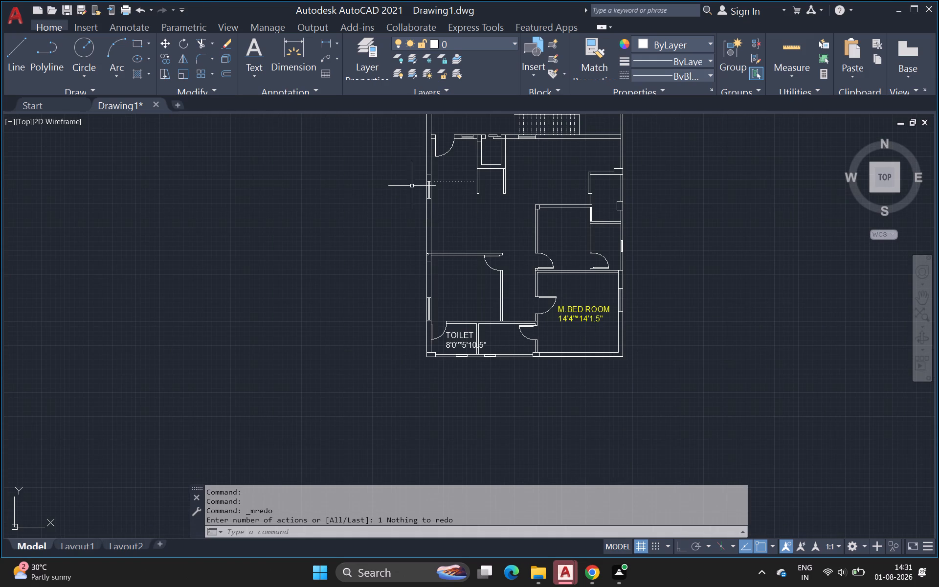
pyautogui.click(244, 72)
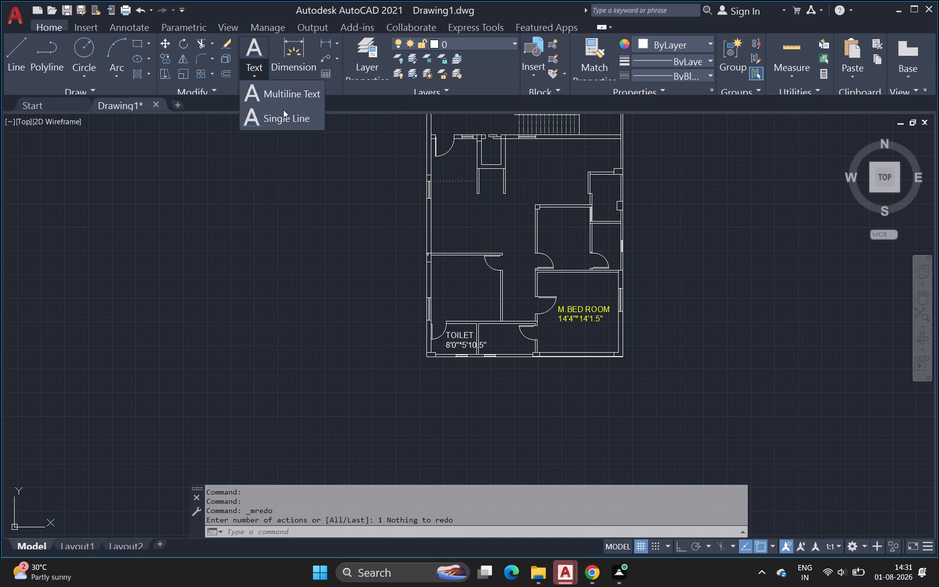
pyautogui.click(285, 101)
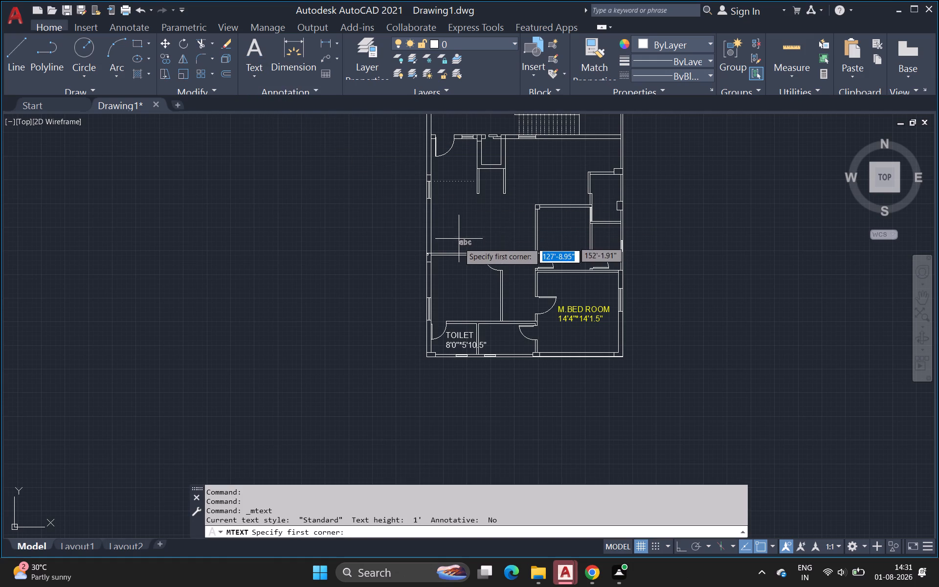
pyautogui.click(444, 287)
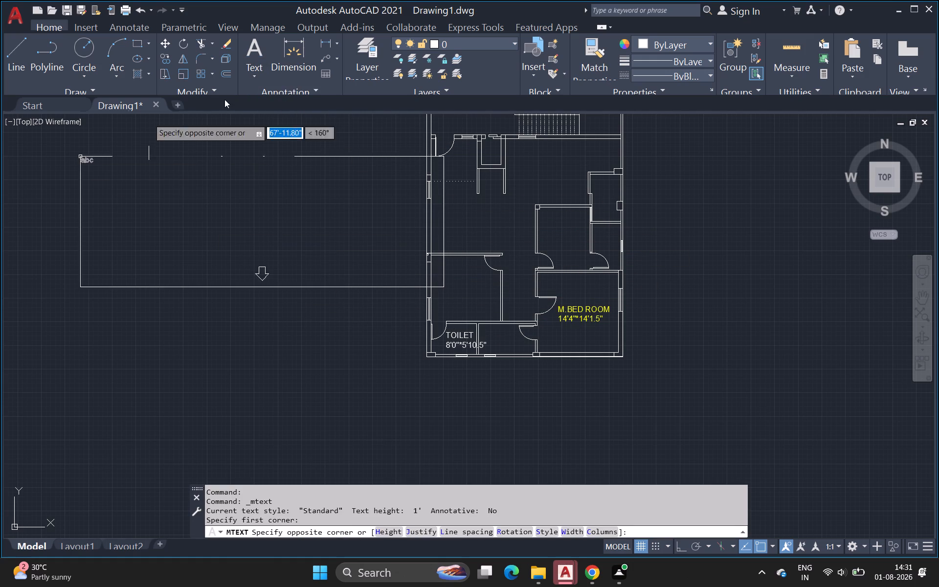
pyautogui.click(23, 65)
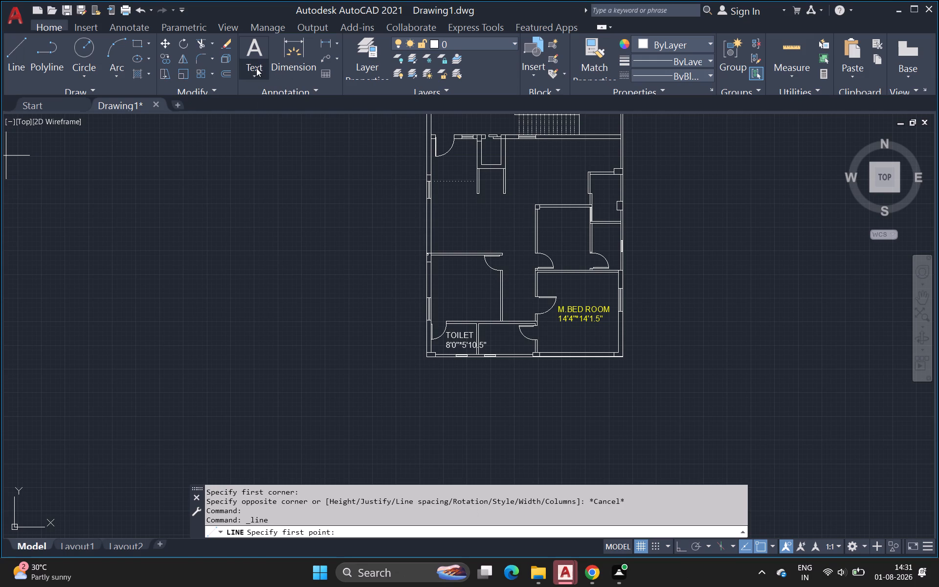
# Place a multiline text in the small room between the 8'0"*5'10.5" toilet and M.BED ROOM, and enter the name TOILET.
pyautogui.click(256, 68)
pyautogui.click(284, 99)
pyautogui.scroll(2, 469, 315)
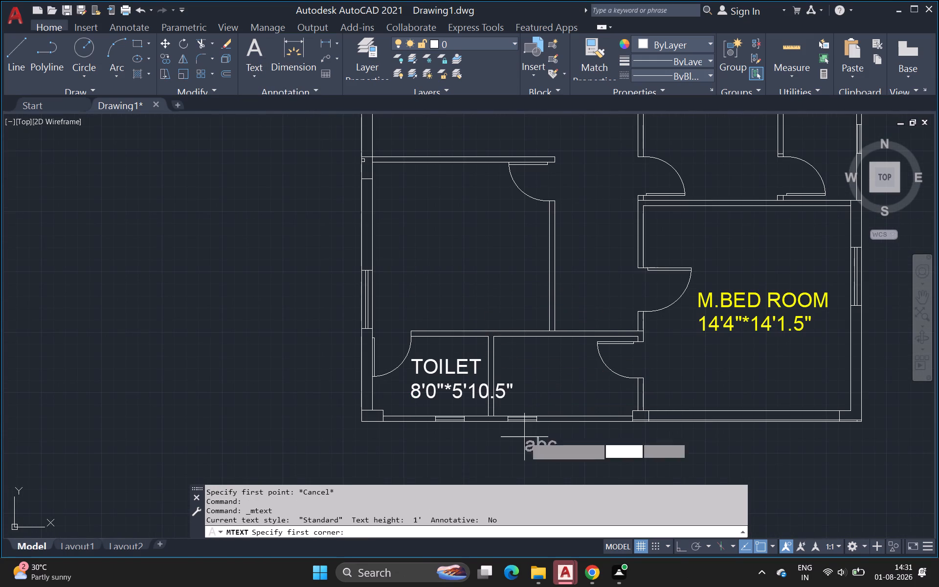
pyautogui.click(520, 367)
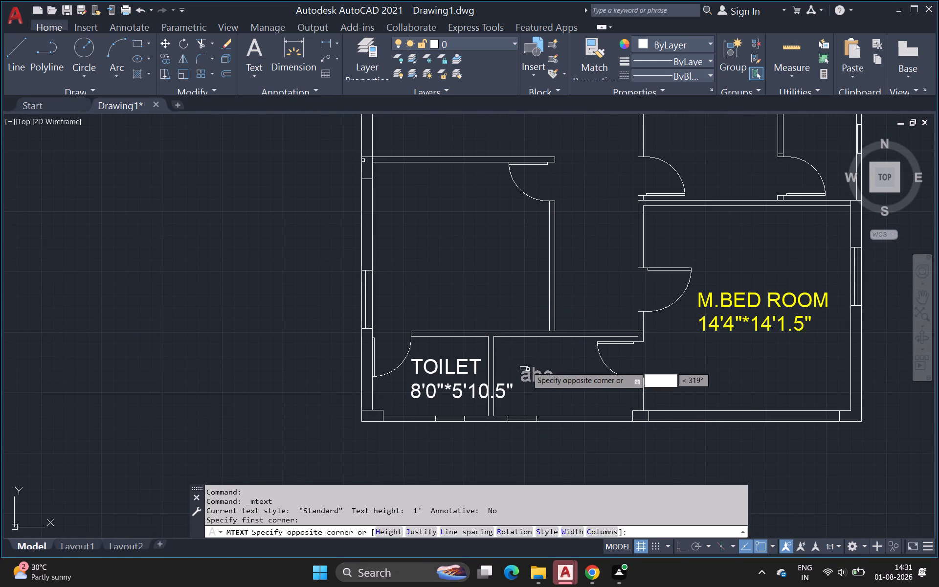
pyautogui.click(520, 360)
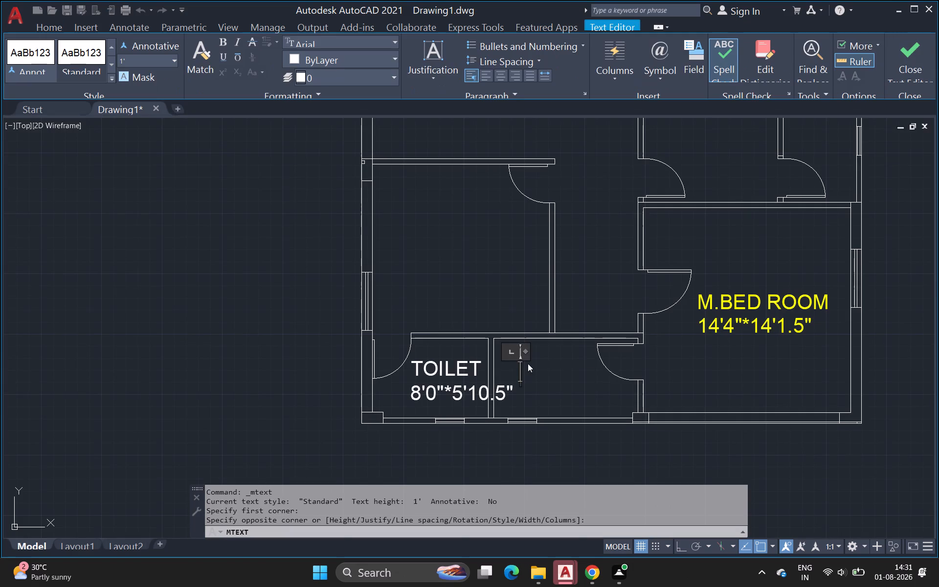
pyautogui.write('TOI')
pyautogui.press('l')
pyautogui.press('e')
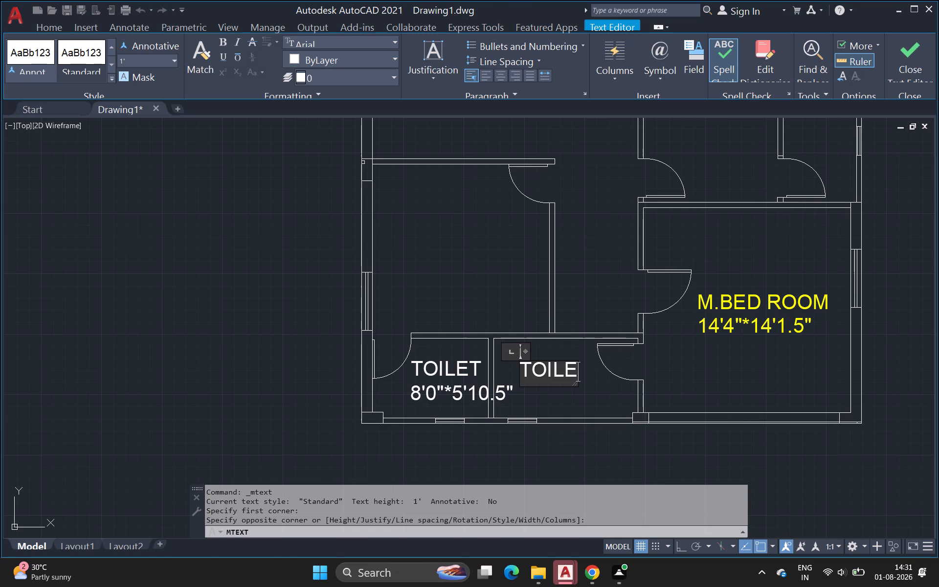
pyautogui.press('t')
# Enter the size 9'11.5"*5'10.5" on a second line below the new TOILET name and finish the multiline text.
pyautogui.press('Return')
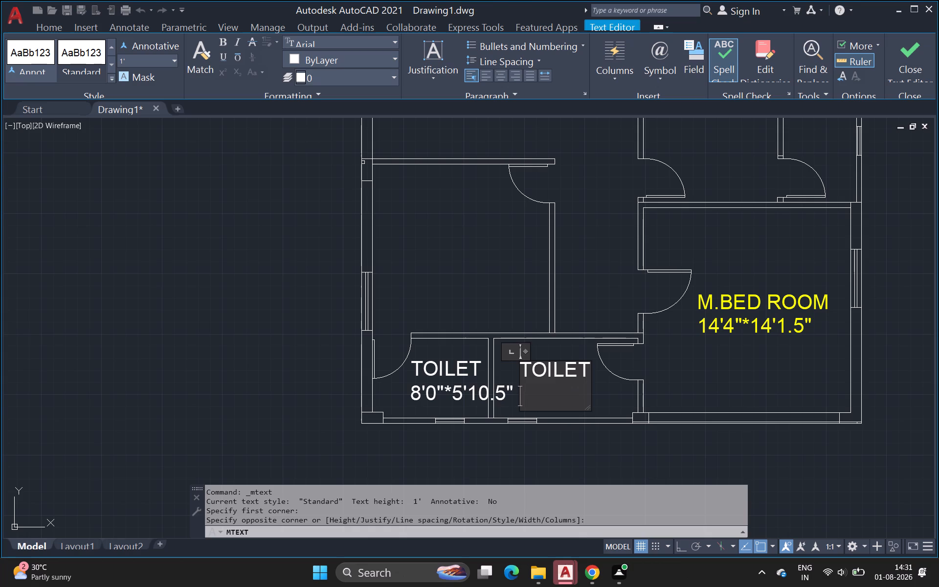
pyautogui.press('9')
pyautogui.press("'")
pyautogui.write('11')
pyautogui.press('.')
pyautogui.press('5')
pyautogui.hotkey('shift', '"')
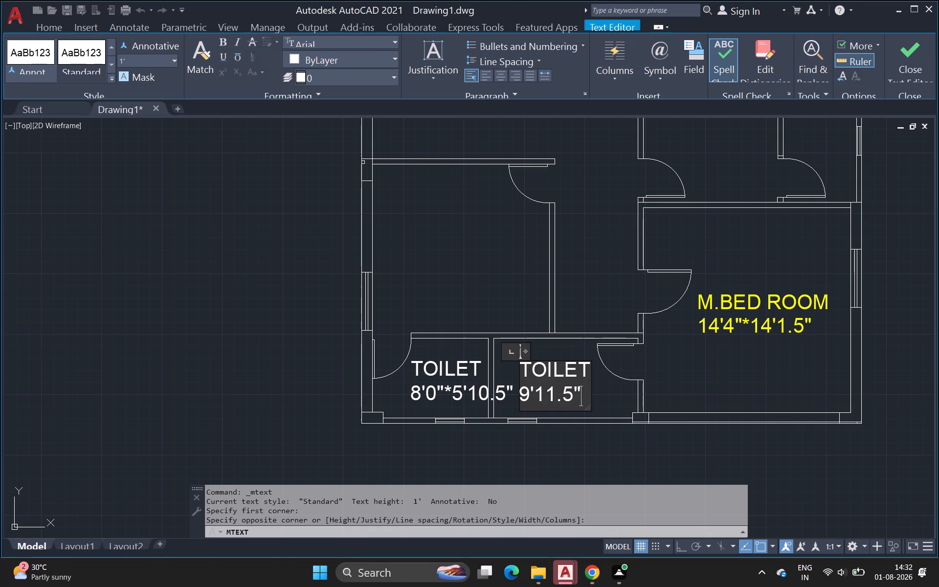
pyautogui.hotkey('shift', '*')
pyautogui.press('5')
pyautogui.press("'")
pyautogui.press('1')
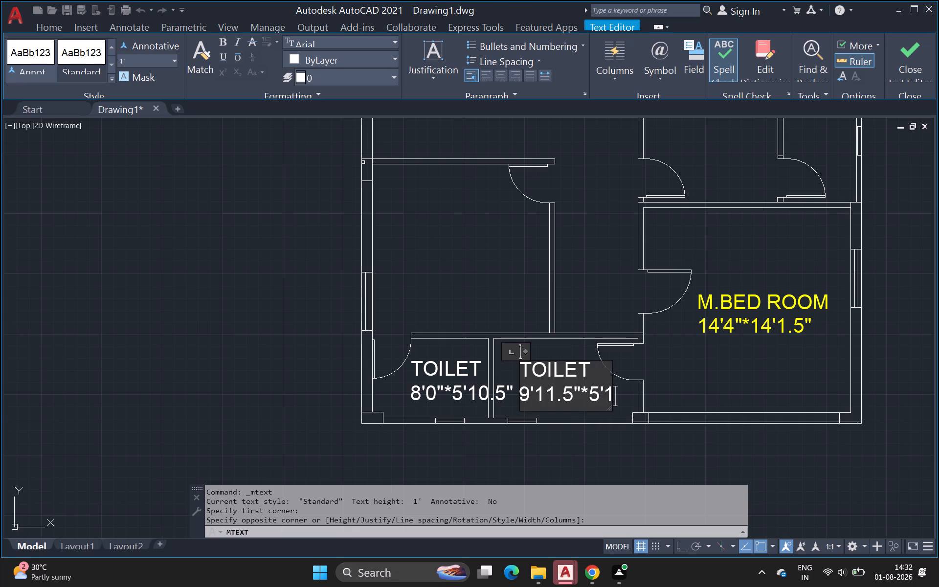
pyautogui.press('0')
pyautogui.press('.')
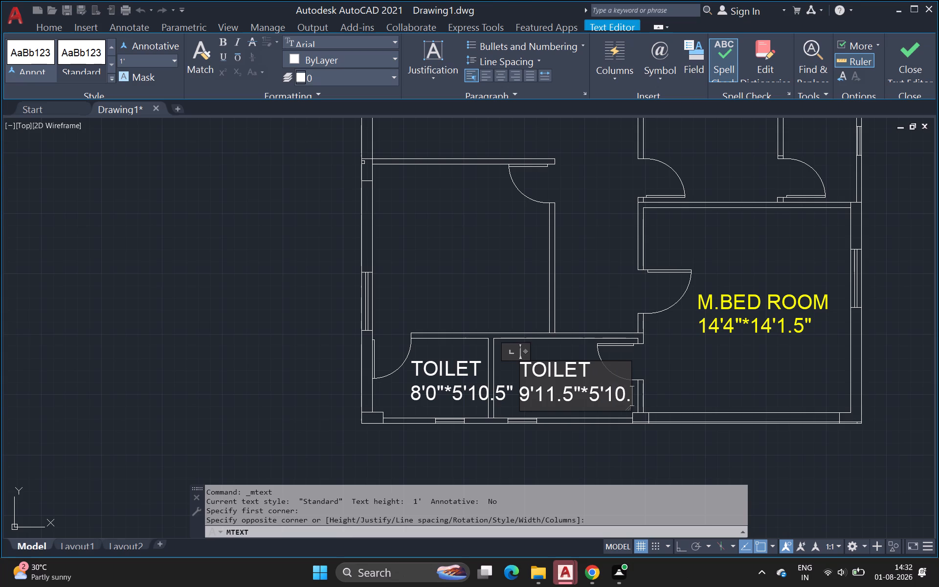
pyautogui.press('6')
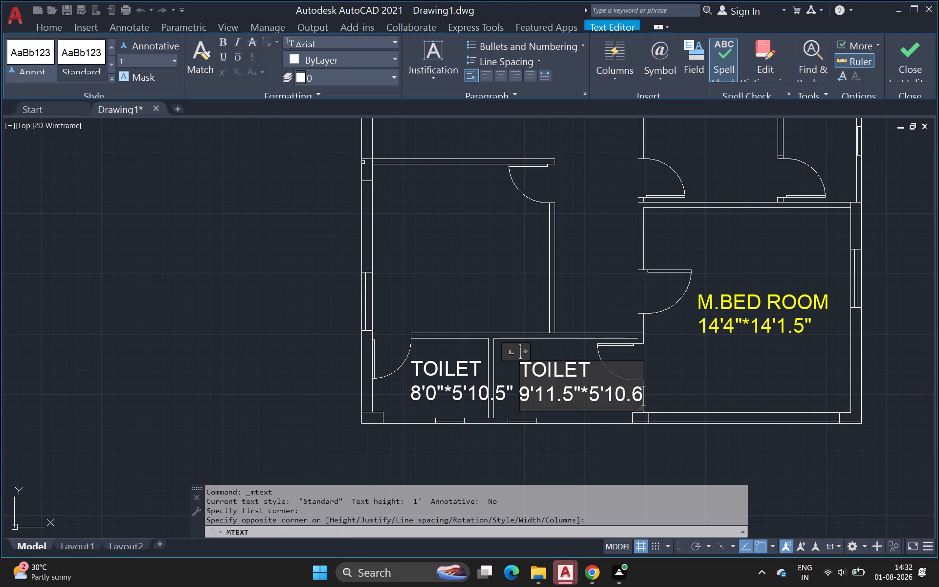
pyautogui.press('BackSpace')
pyautogui.press('5')
pyautogui.hotkey('shift', '"')
pyautogui.click(627, 354)
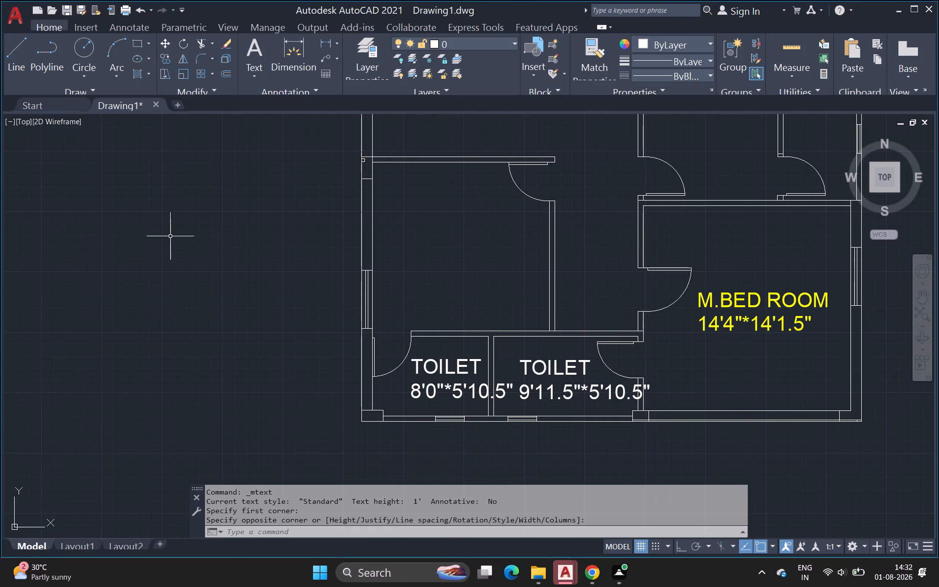
pyautogui.click(442, 229)
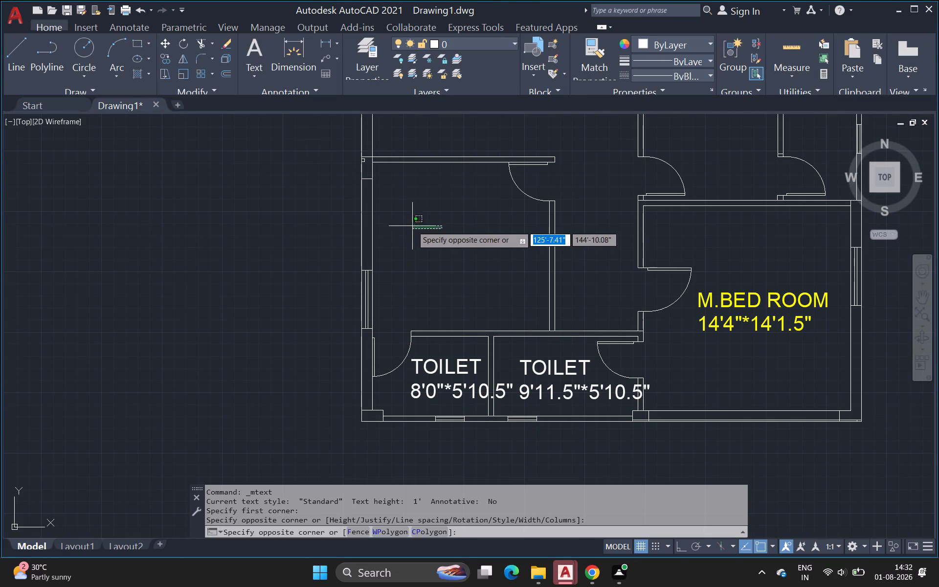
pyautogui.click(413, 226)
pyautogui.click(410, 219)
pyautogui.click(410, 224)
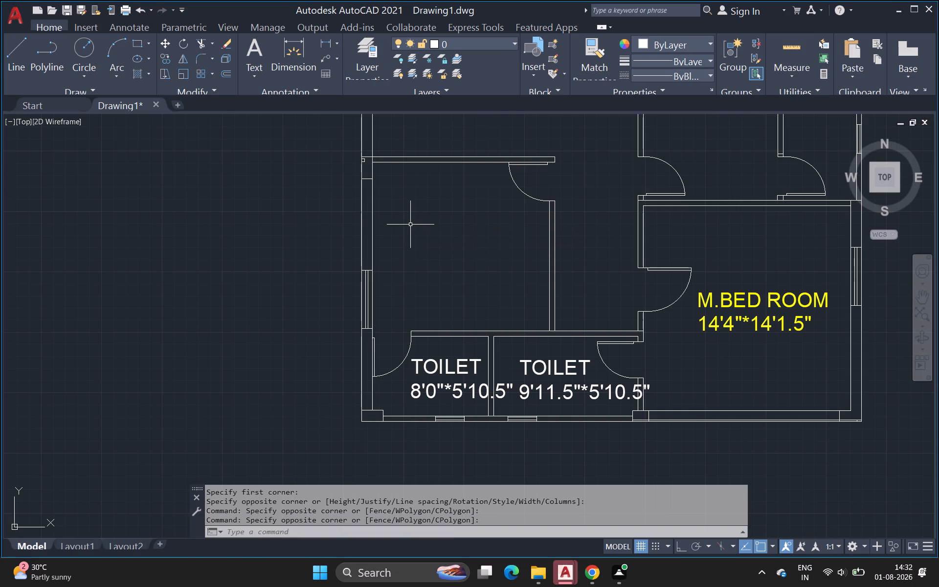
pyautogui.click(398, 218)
# Place a multiline text in the room directly above the 8'0"*5'10.5" toilet and enter the name C.BEDROOM.
pyautogui.moveTo(385, 228); pyautogui.dragTo(390, 234, button='middle')
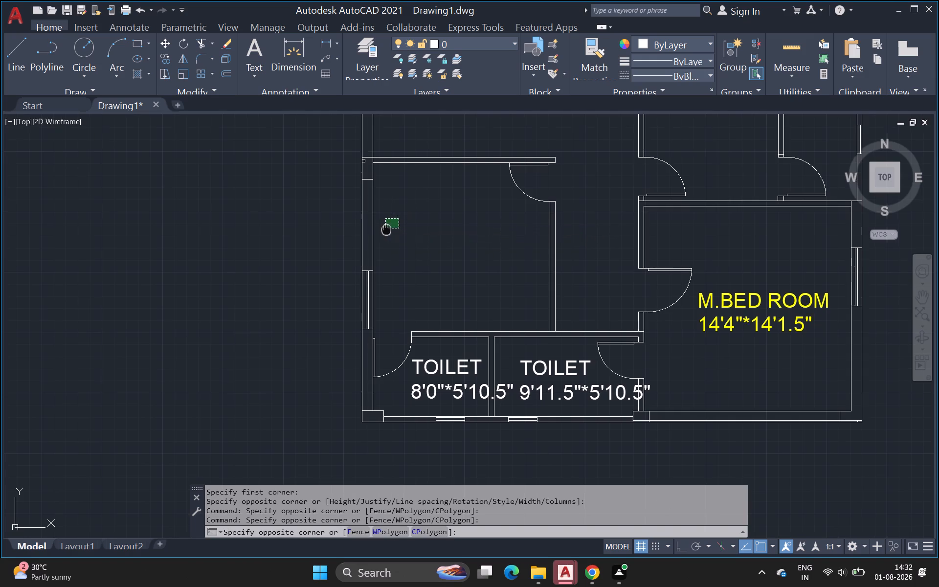
pyautogui.moveTo(390, 234); pyautogui.dragTo(302, 339, button='middle')
pyautogui.scroll(-1, 298, 344)
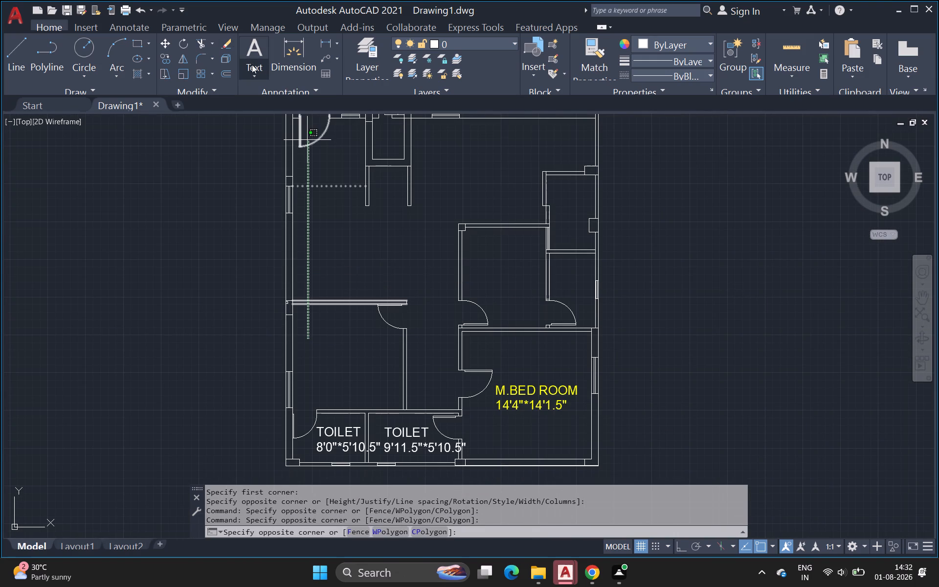
pyautogui.click(257, 50)
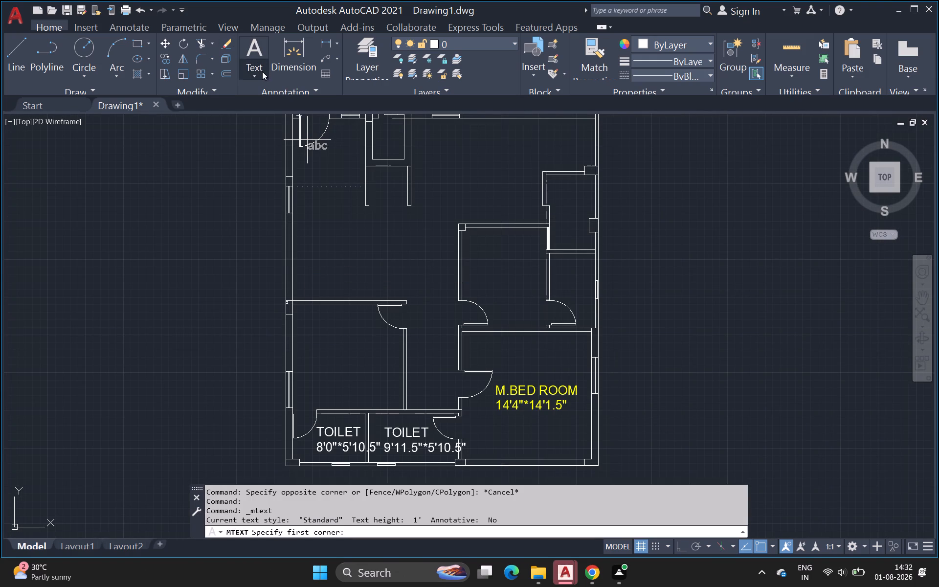
pyautogui.click(261, 71)
pyautogui.click(282, 95)
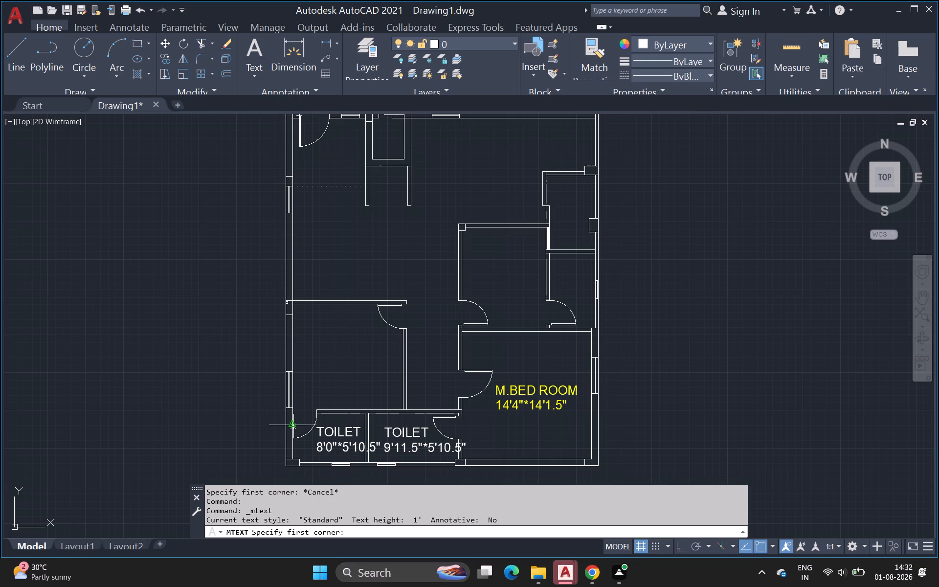
pyautogui.click(308, 334)
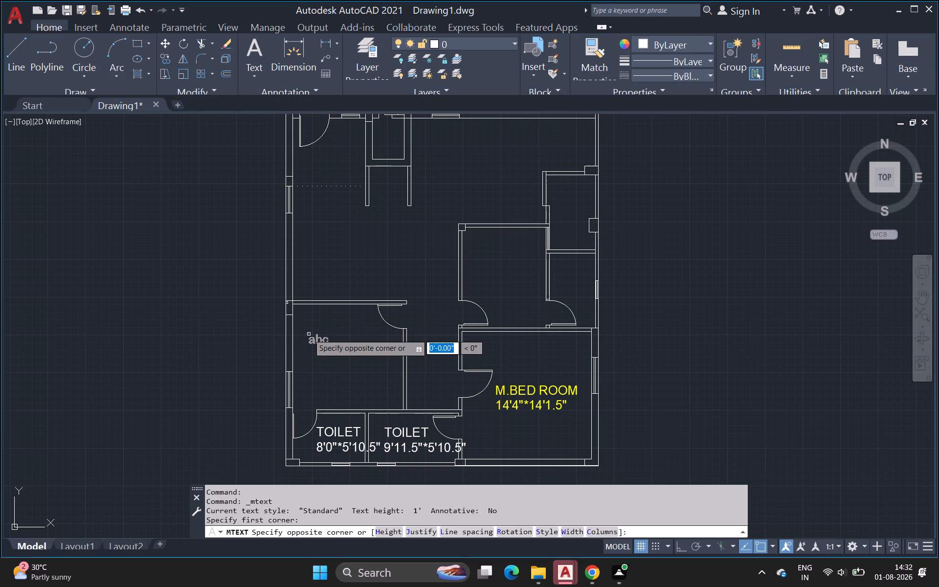
pyautogui.click(303, 354)
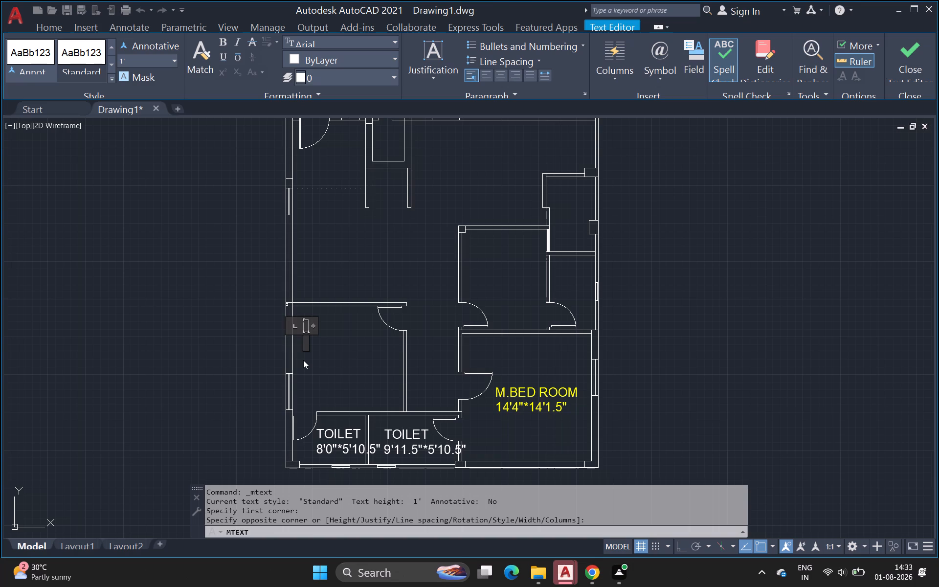
pyautogui.press('c')
pyautogui.press('.')
pyautogui.press('b')
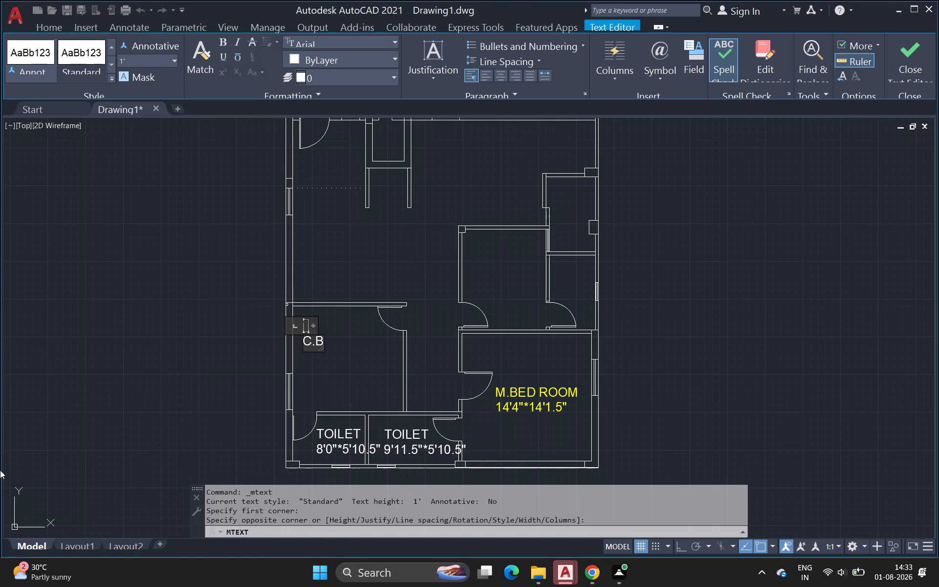
pyautogui.write('ED')
pyautogui.press('space')
pyautogui.write('ROOO')
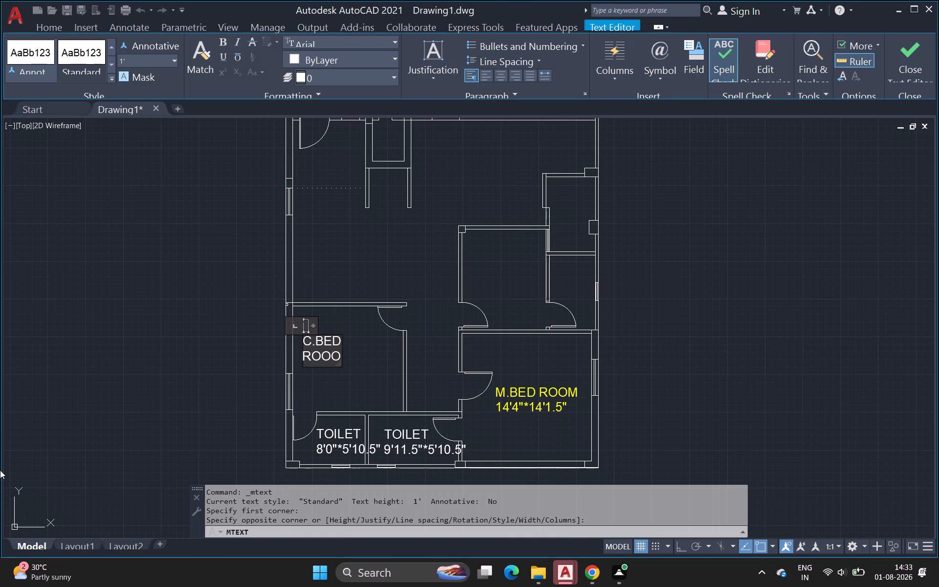
pyautogui.press('BackSpace')
pyautogui.press('m')
pyautogui.press('BackSpace')
pyautogui.press('BackSpace')
pyautogui.press('BackSpace')
pyautogui.press('BackSpace')
pyautogui.press('BackSpace')
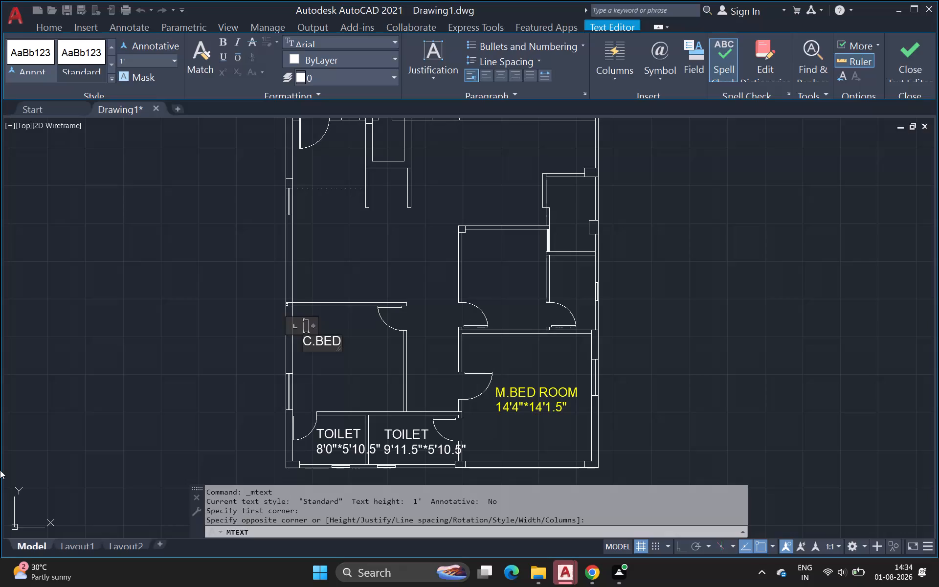
pyautogui.write('ROO')
pyautogui.press('m')
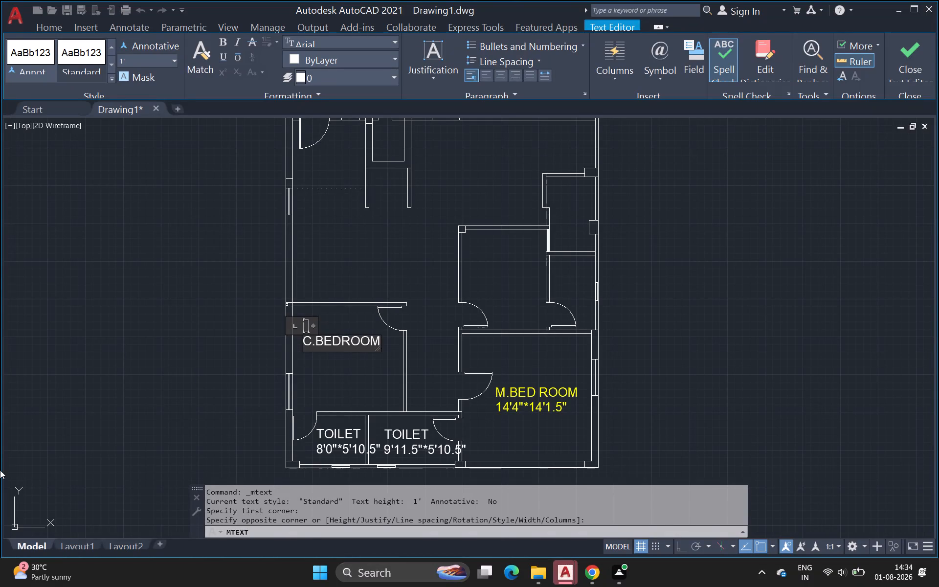
# Enter the size 12'2.5"*12'1.5" on a second line below C.BEDROOM and finish the multiline text.
pyautogui.press('Return')
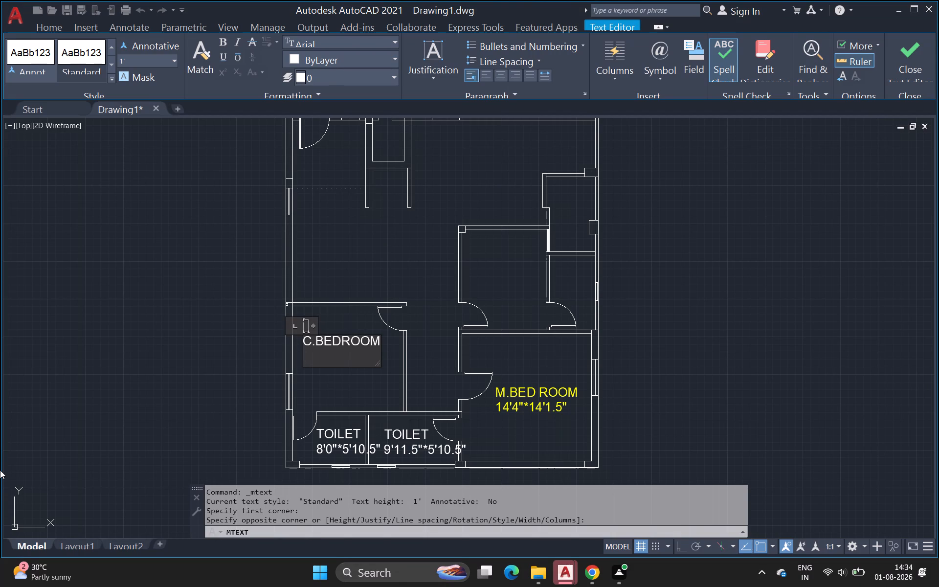
pyautogui.write('12')
pyautogui.press("'")
pyautogui.press('2')
pyautogui.press('.')
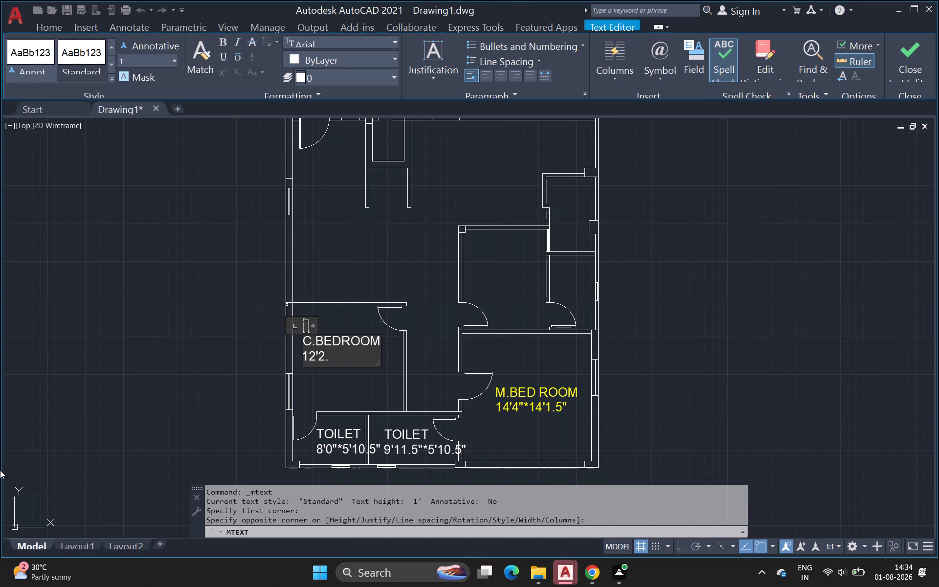
pyautogui.press('5')
pyautogui.hotkey('shift', '"')
pyautogui.hotkey('shift', '*')
pyautogui.write('12')
pyautogui.press("'")
pyautogui.press('1')
pyautogui.press('.')
pyautogui.press('5')
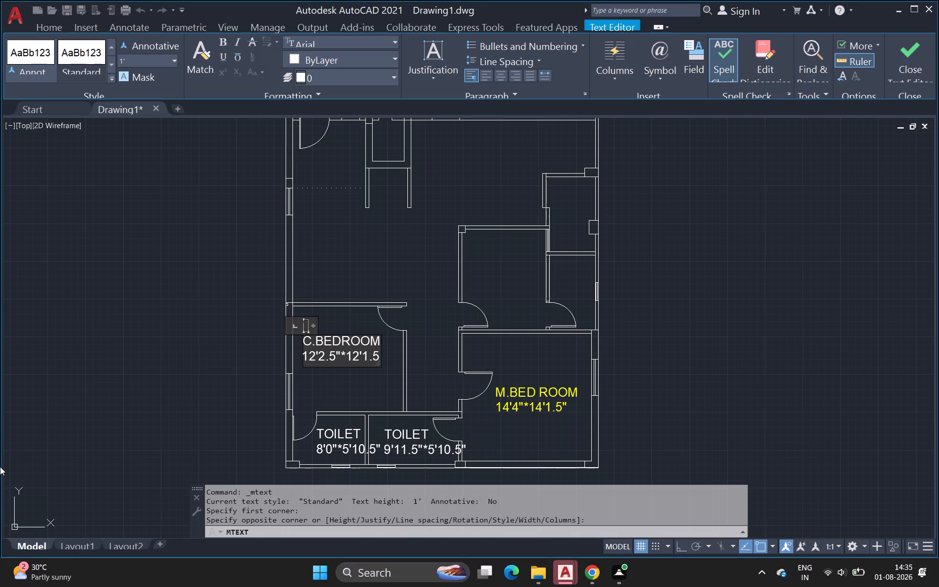
pyautogui.hotkey('shift', '"')
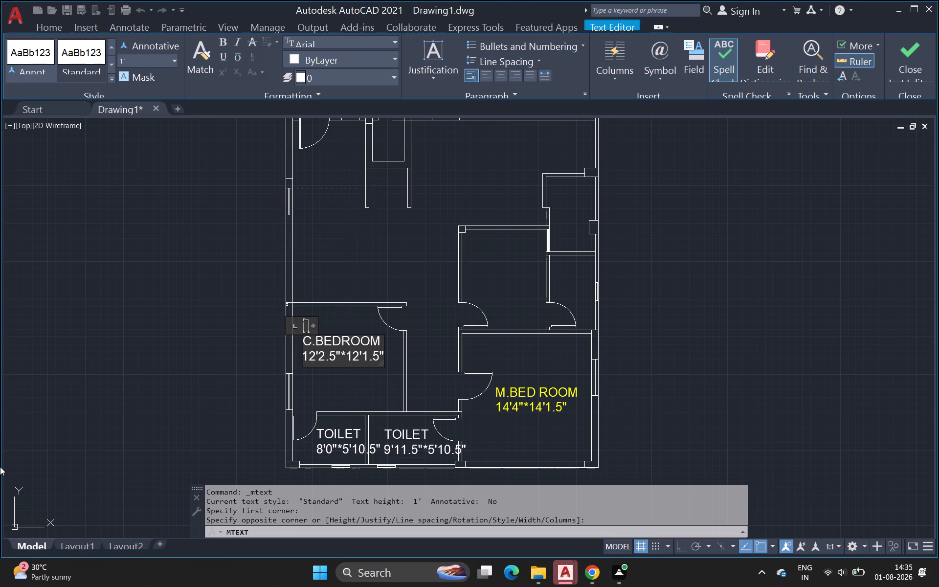
pyautogui.click(0, 467)
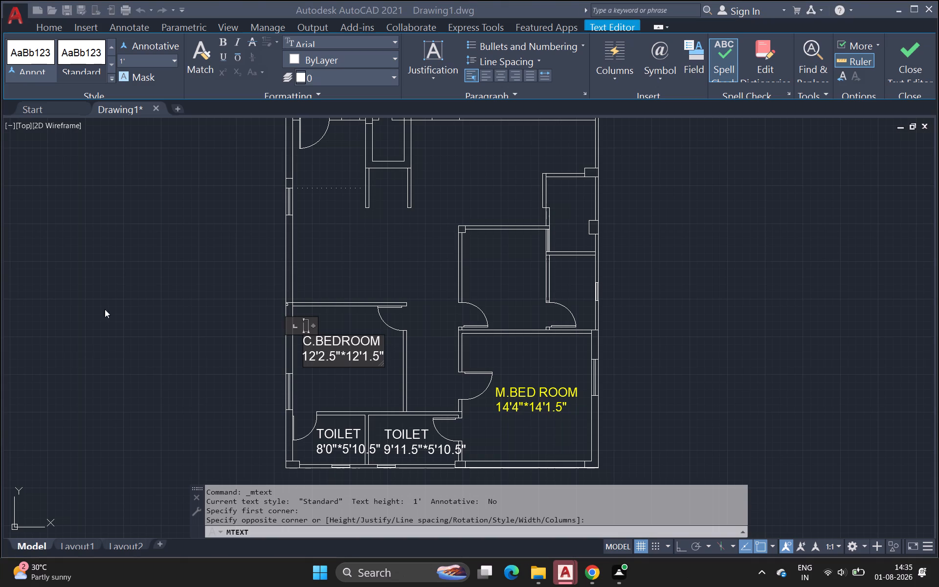
pyautogui.click(301, 211)
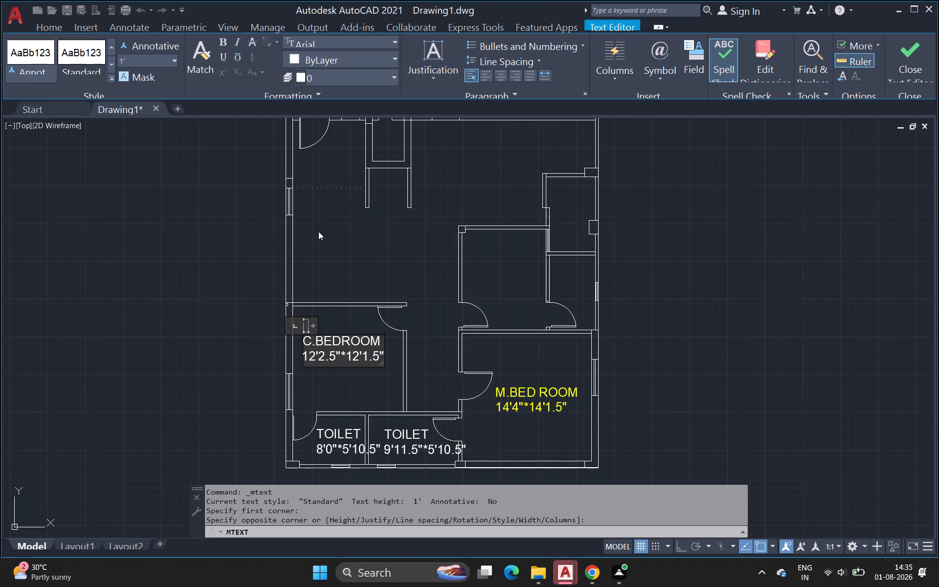
pyautogui.click(309, 221)
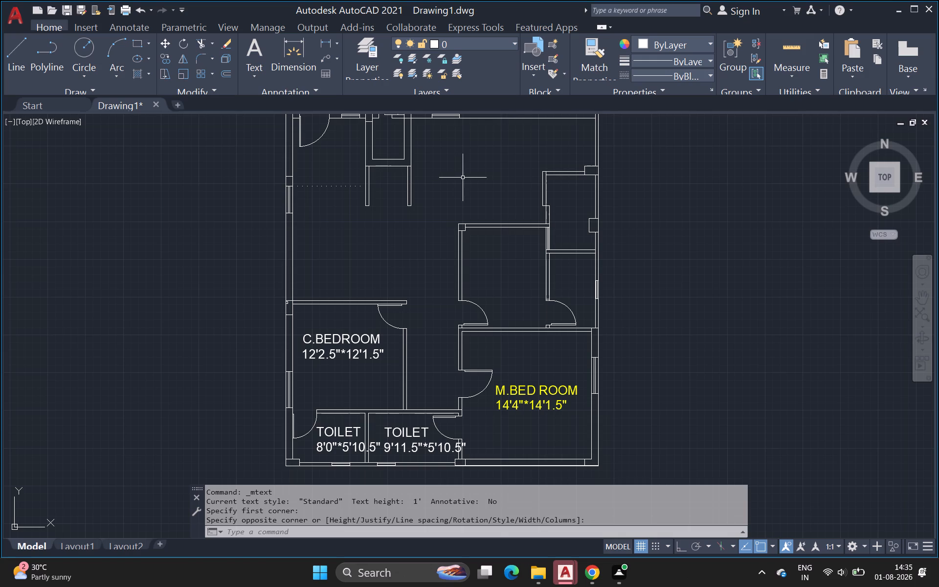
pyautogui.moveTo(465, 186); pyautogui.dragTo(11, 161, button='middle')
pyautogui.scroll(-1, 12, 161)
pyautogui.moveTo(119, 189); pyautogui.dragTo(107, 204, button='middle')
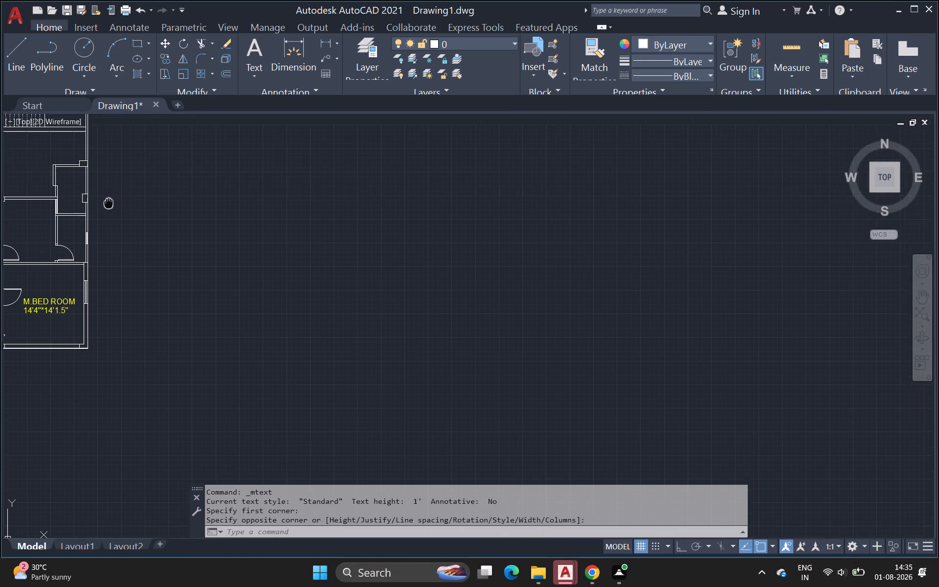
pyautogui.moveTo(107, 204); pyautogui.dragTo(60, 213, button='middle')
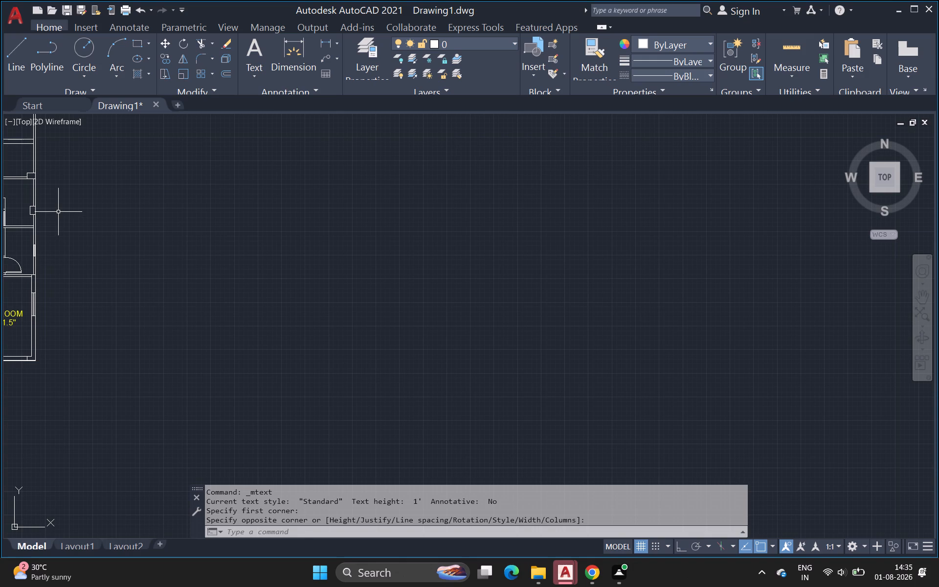
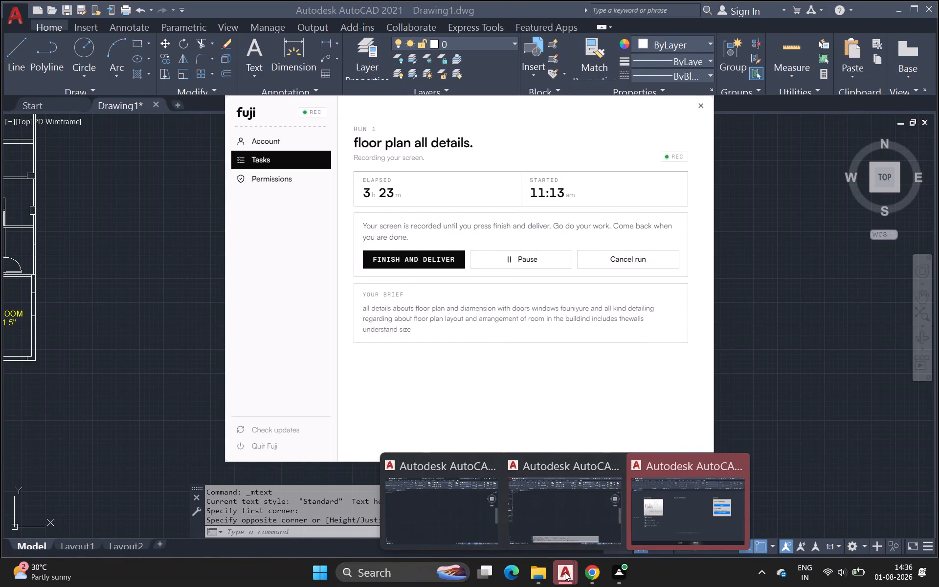
# Switch to the AutoCAD window showing the Drawing1 floor plan.
pyautogui.doubleClick(565, 572)
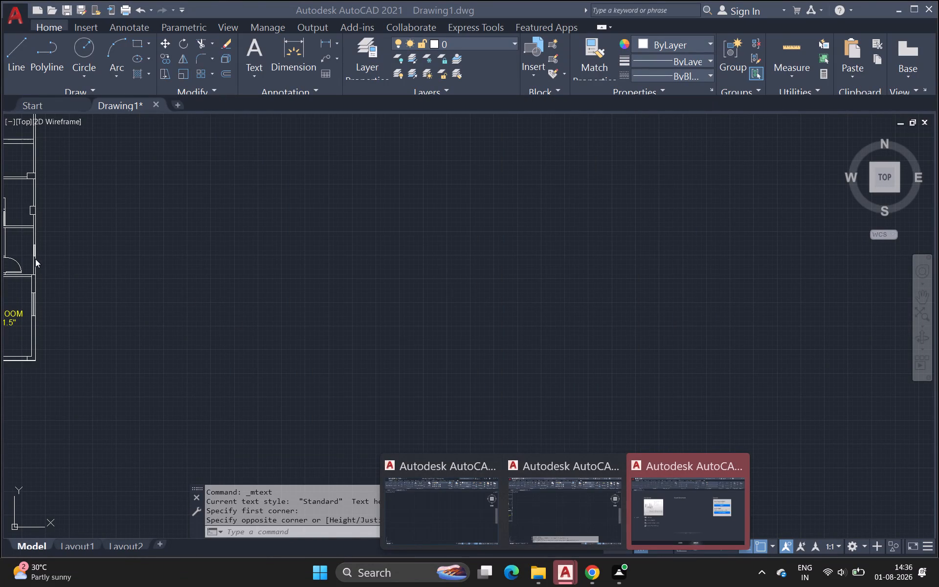
pyautogui.click(122, 278)
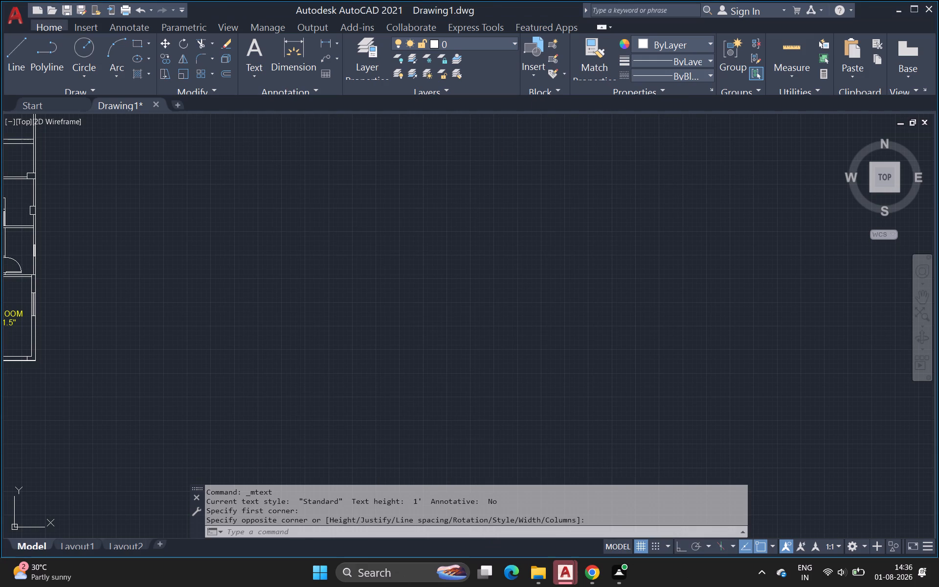
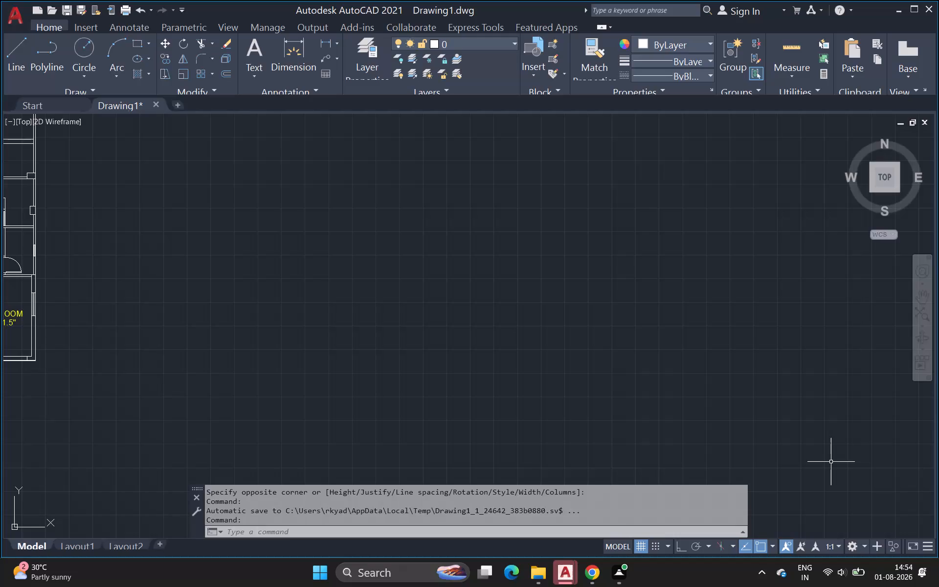
# Add multiline text reading LIVING HALL in the open area directly above the C.BEDROOM room.
pyautogui.moveTo(96, 275); pyautogui.dragTo(370, 327, button='middle')
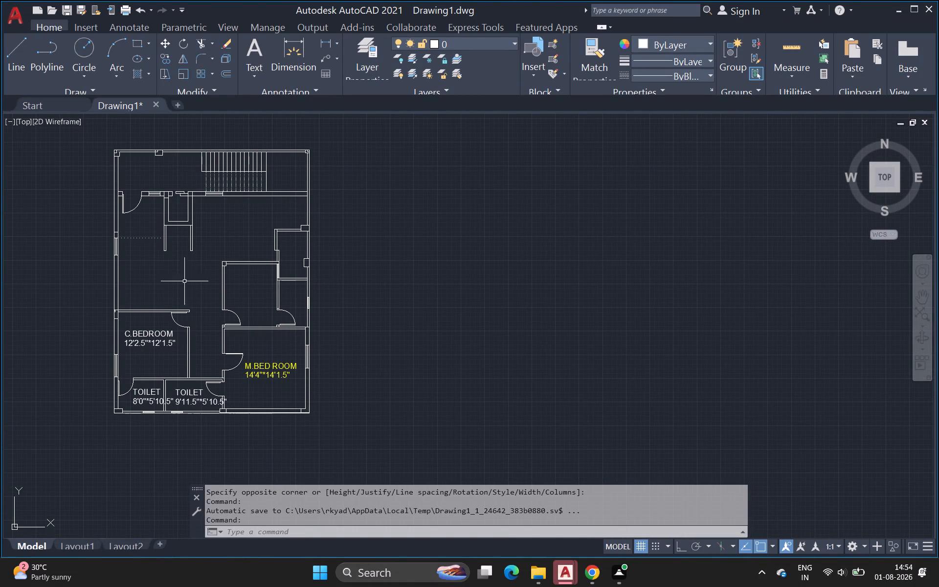
pyautogui.click(250, 53)
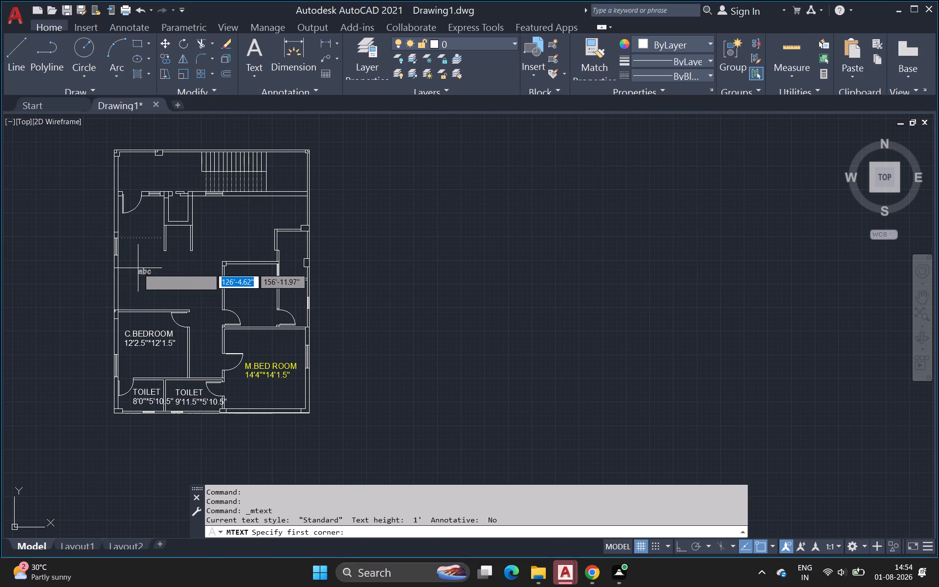
pyautogui.click(138, 268)
pyautogui.scroll(4, 137, 269)
pyautogui.click(134, 265)
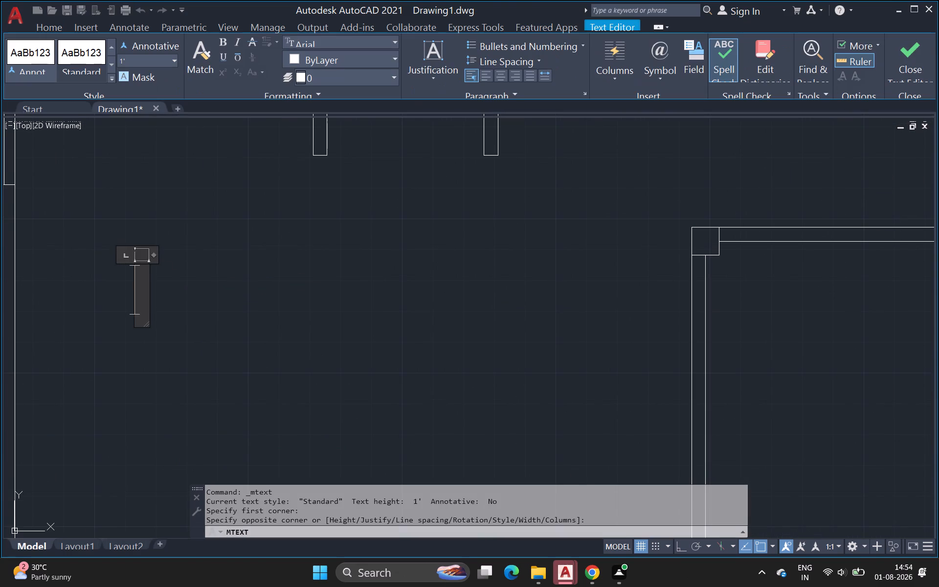
pyautogui.scroll(-2, 140, 268)
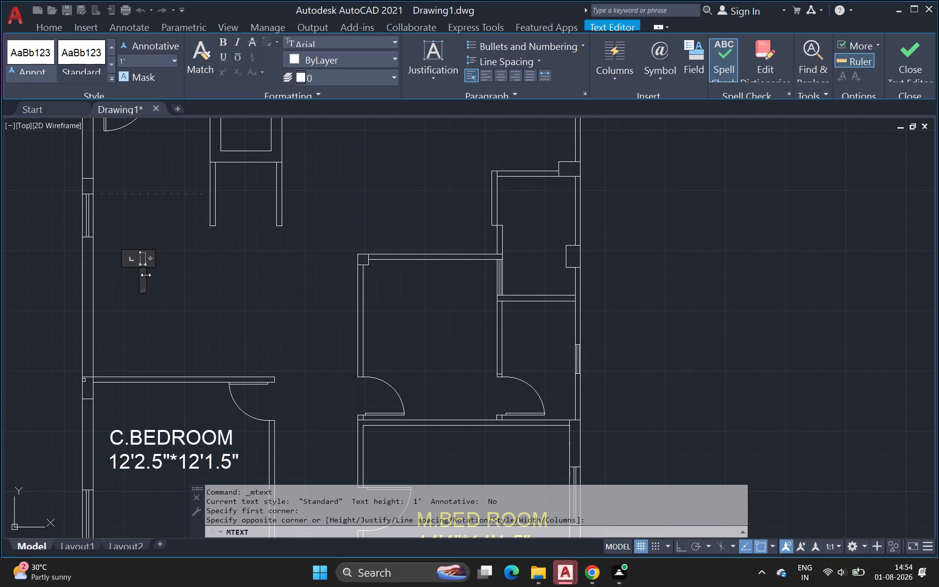
pyautogui.write('LI')
pyautogui.write('VU')
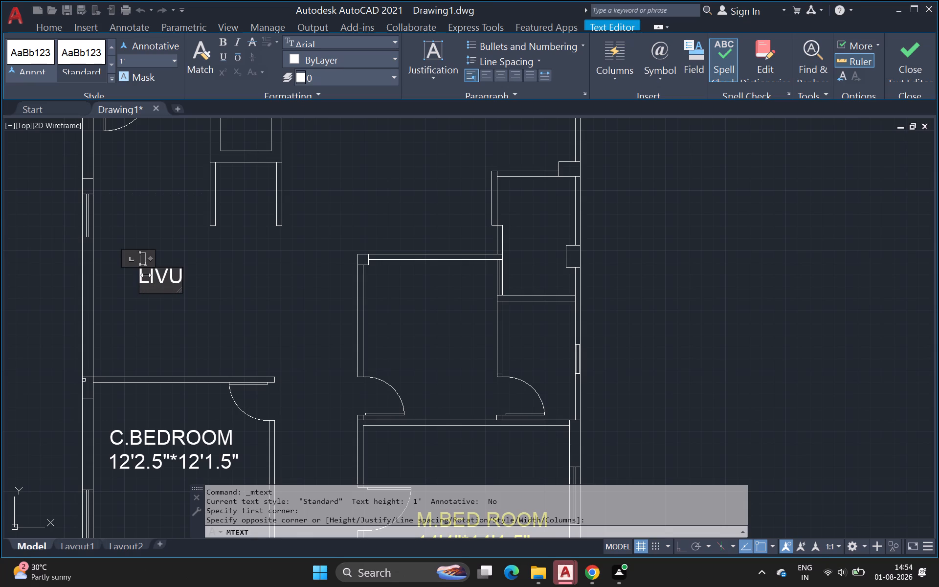
pyautogui.press('BackSpace')
pyautogui.press('i')
pyautogui.press('n')
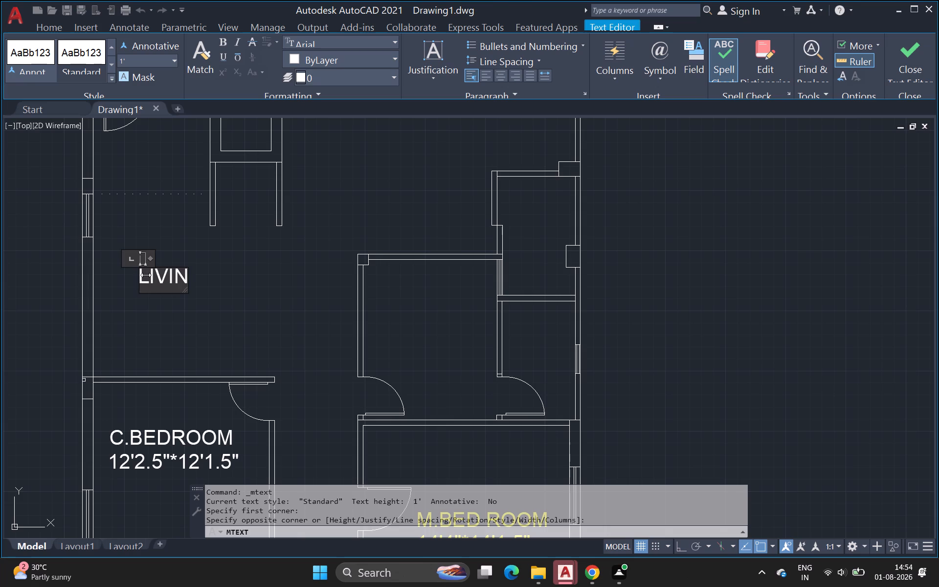
pyautogui.press('g')
pyautogui.press('BackSpace')
pyautogui.press('BackSpace')
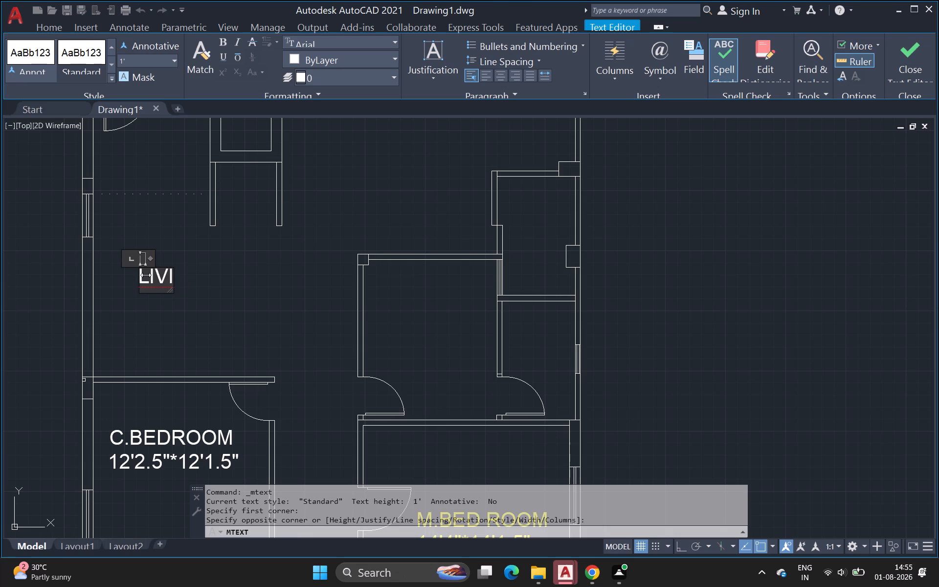
pyautogui.write('NG')
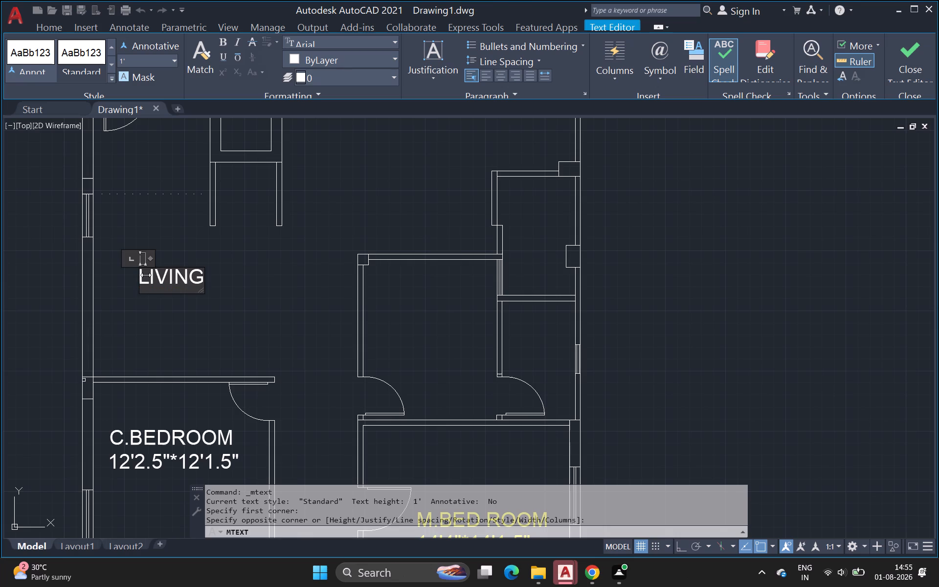
pyautogui.press('space')
pyautogui.write('HA')
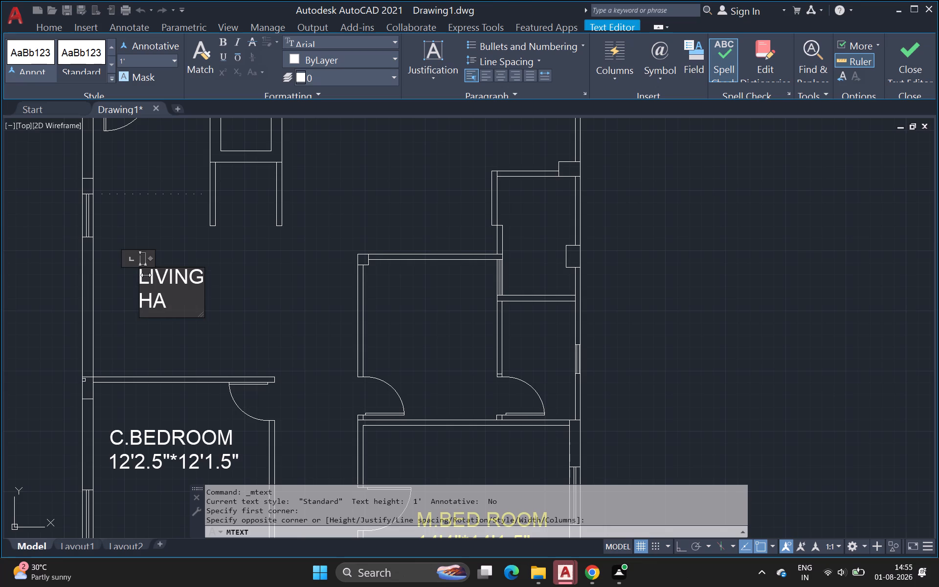
pyautogui.press('BackSpace')
pyautogui.press('BackSpace')
pyautogui.press('BackSpace')
pyautogui.press('space')
pyautogui.press('h')
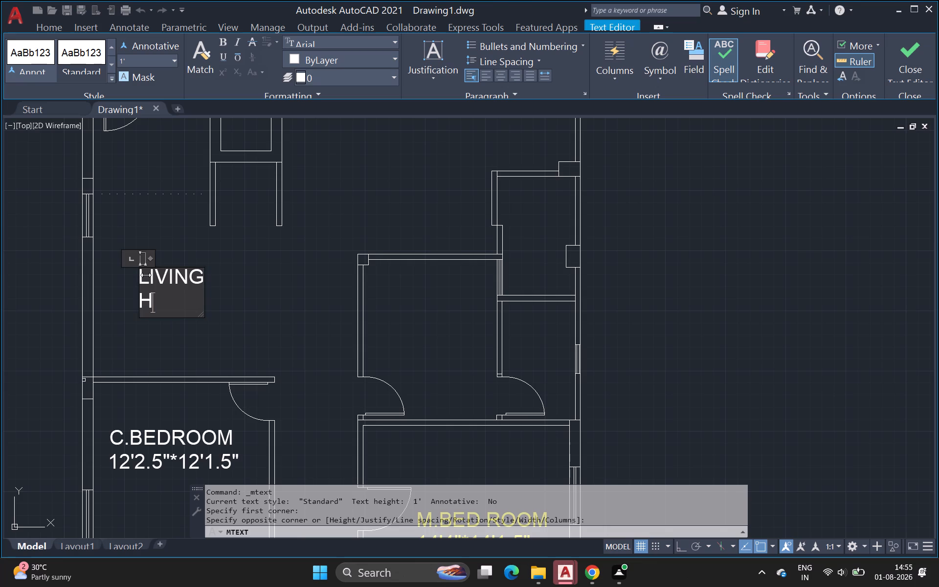
pyautogui.press('BackSpace')
pyautogui.press('BackSpace')
pyautogui.write('HA')
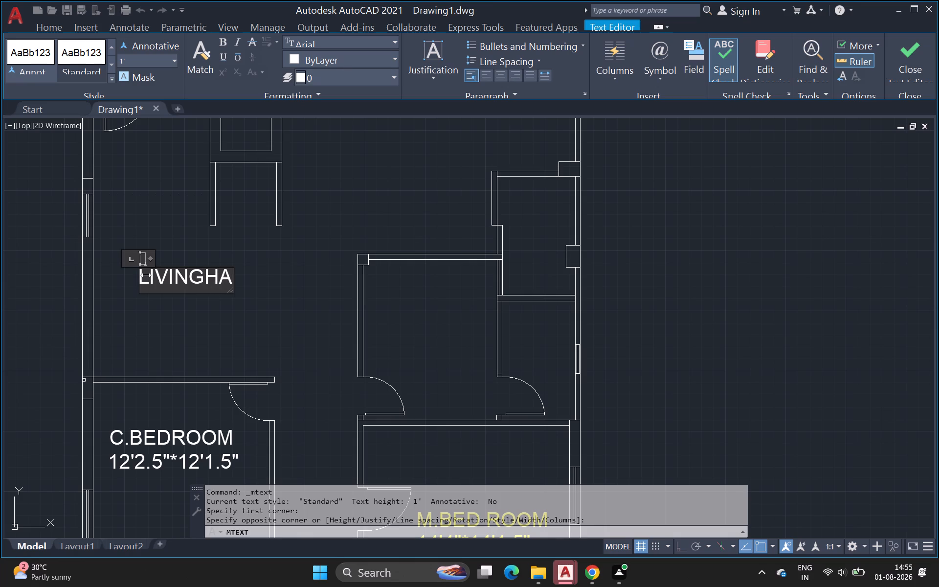
pyautogui.press('l')
pyautogui.press('BackSpace')
pyautogui.press('BackSpace')
pyautogui.press('BackSpace')
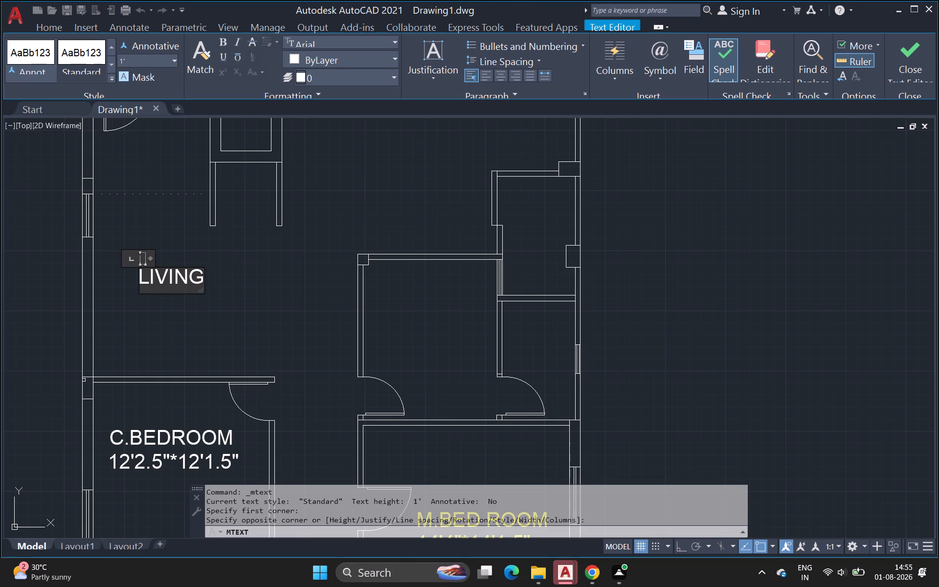
pyautogui.press('g')
pyautogui.press('BackSpace')
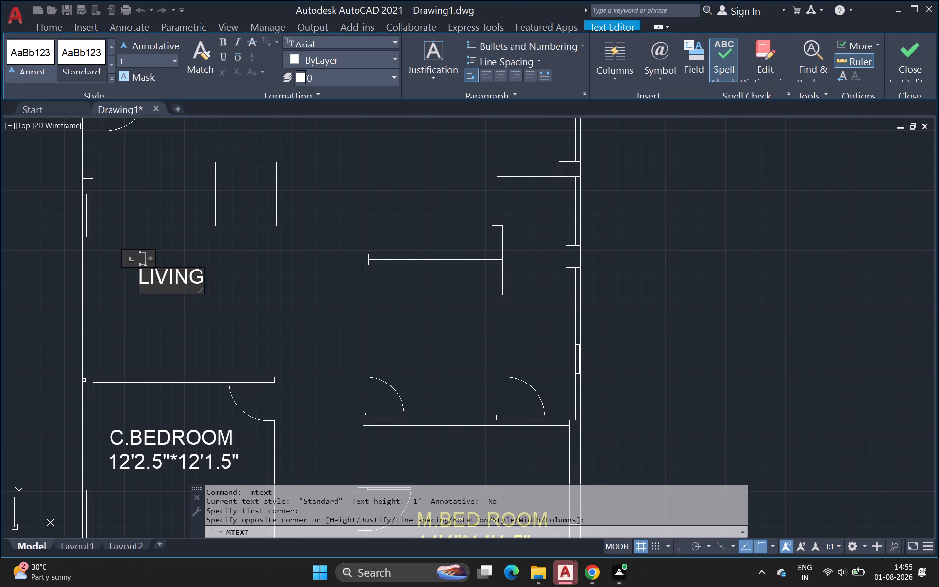
pyautogui.press('space')
pyautogui.press('h')
pyautogui.press('a')
pyautogui.write('LL')
# Add the room size 18'3.8"*12'1.5" on a new line below LIVING HALL and finish the label.
pyautogui.press('Return')
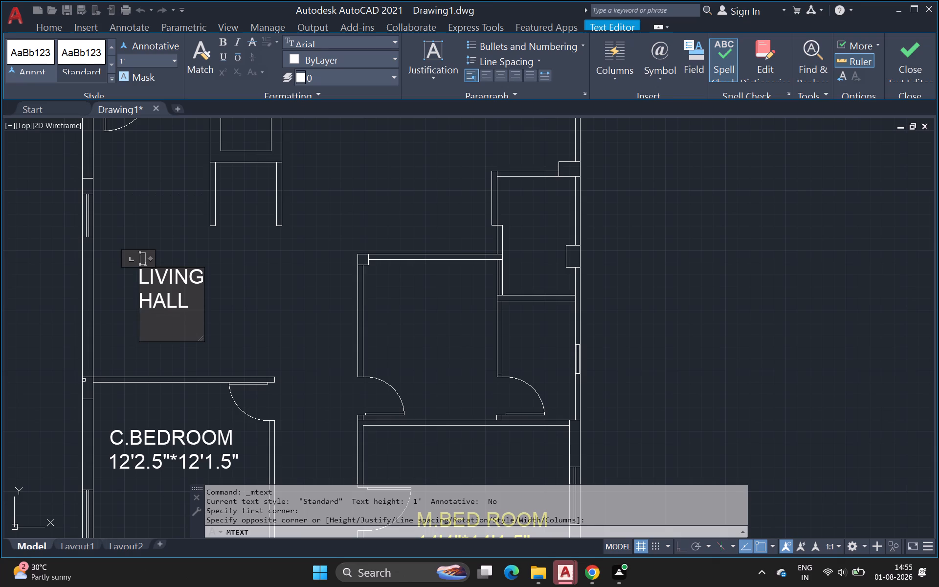
pyautogui.press('1')
pyautogui.press('8')
pyautogui.press("'")
pyautogui.press('3')
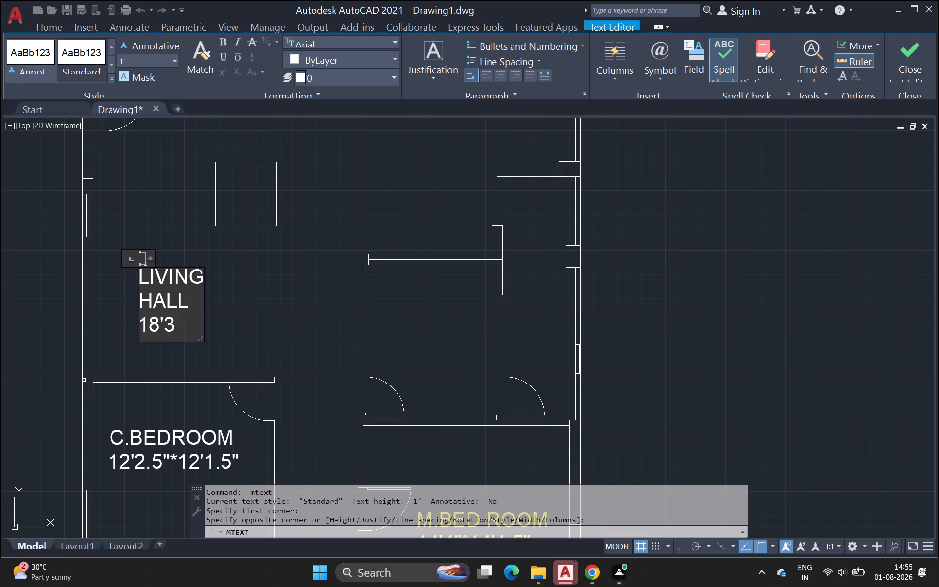
pyautogui.press('.')
pyautogui.press('5')
pyautogui.press('BackSpace')
pyautogui.press('8')
pyautogui.hotkey('shift', '"')
pyautogui.hotkey('shift', '*')
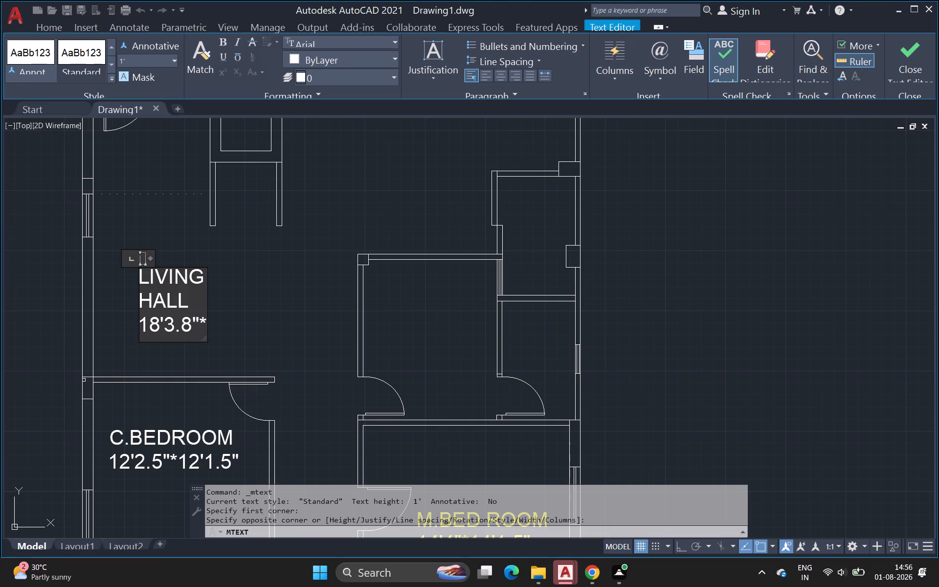
pyautogui.write('12')
pyautogui.press("'")
pyautogui.press('1')
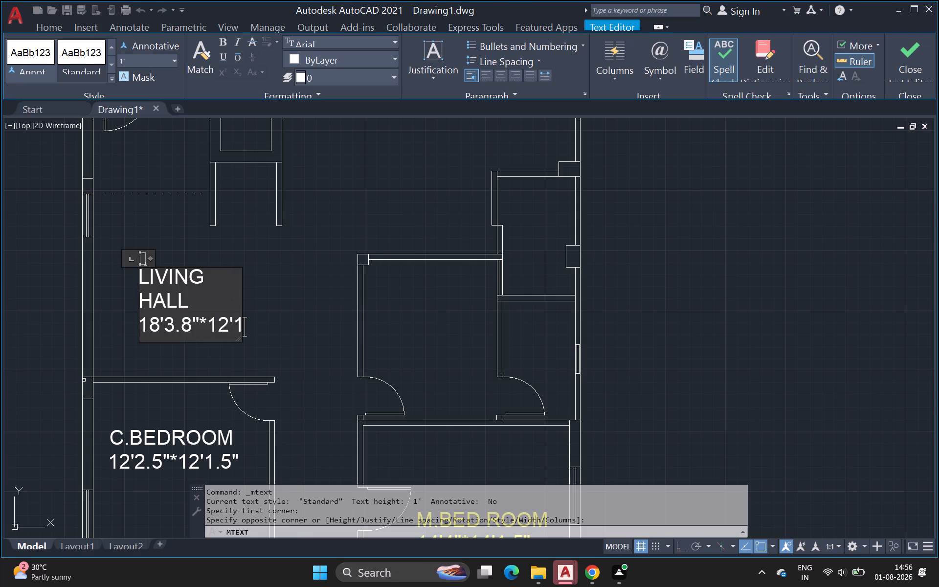
pyautogui.press('.')
pyautogui.press('5')
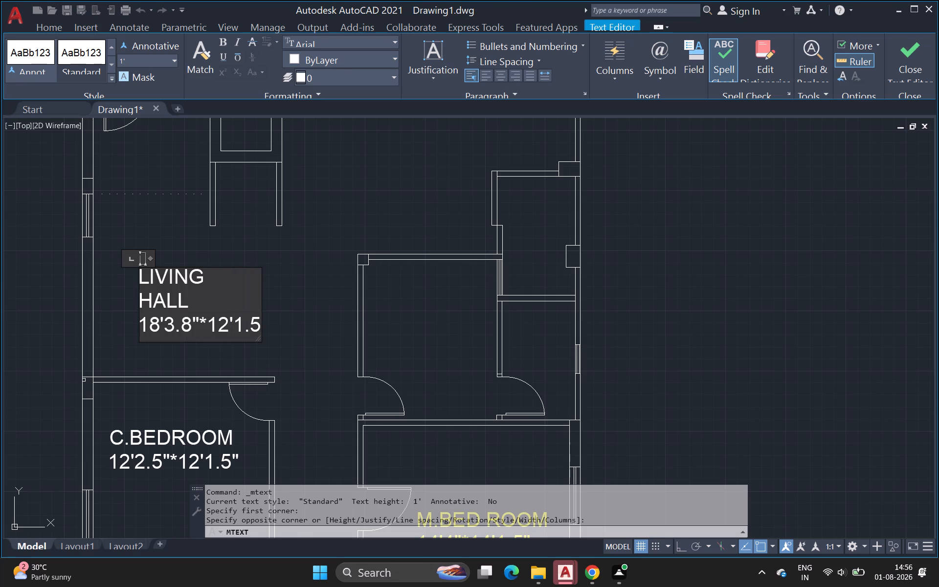
pyautogui.hotkey('shift', '"')
pyautogui.click(146, 275)
pyautogui.click(329, 239)
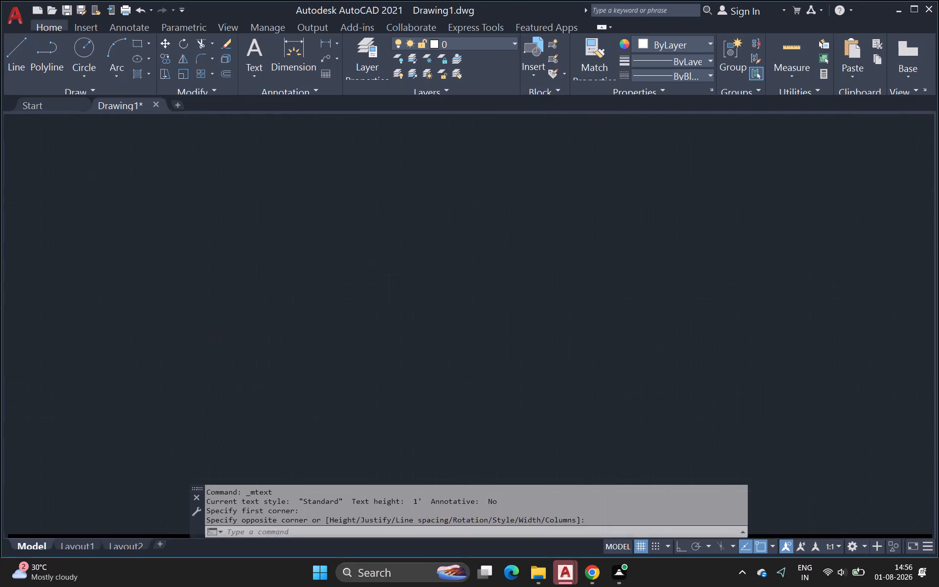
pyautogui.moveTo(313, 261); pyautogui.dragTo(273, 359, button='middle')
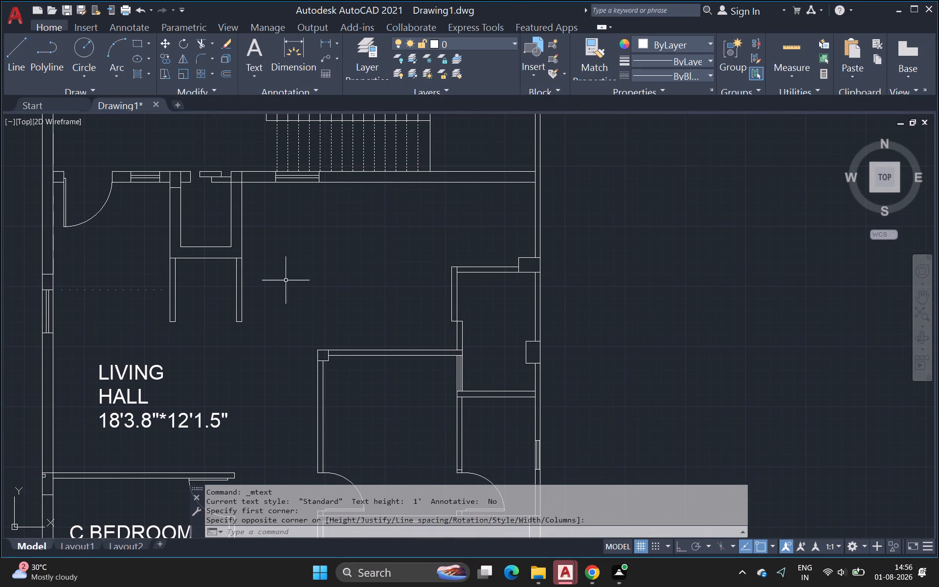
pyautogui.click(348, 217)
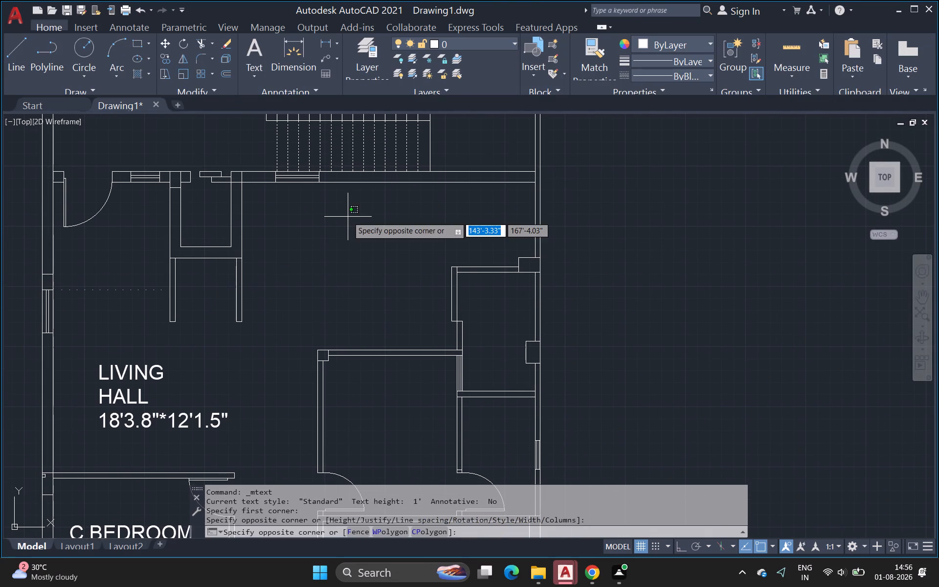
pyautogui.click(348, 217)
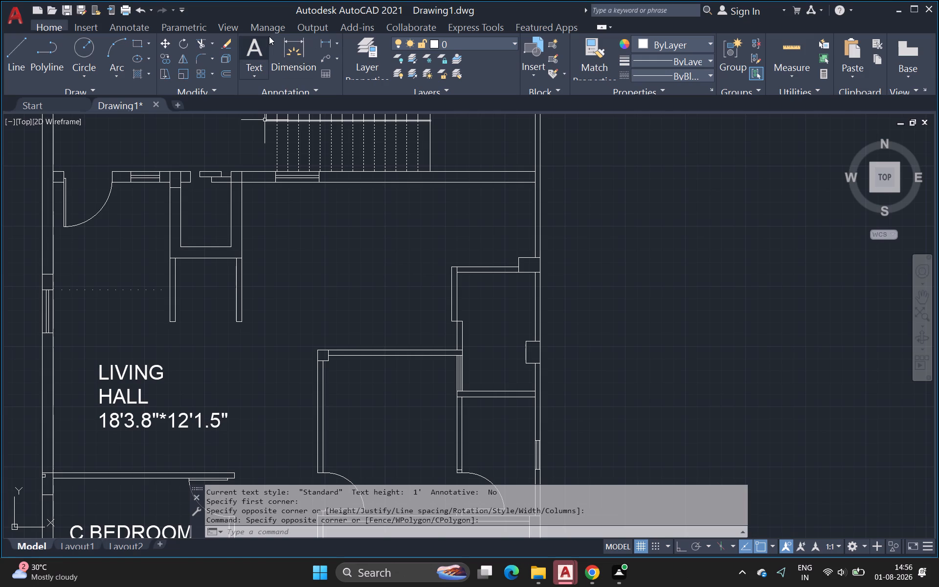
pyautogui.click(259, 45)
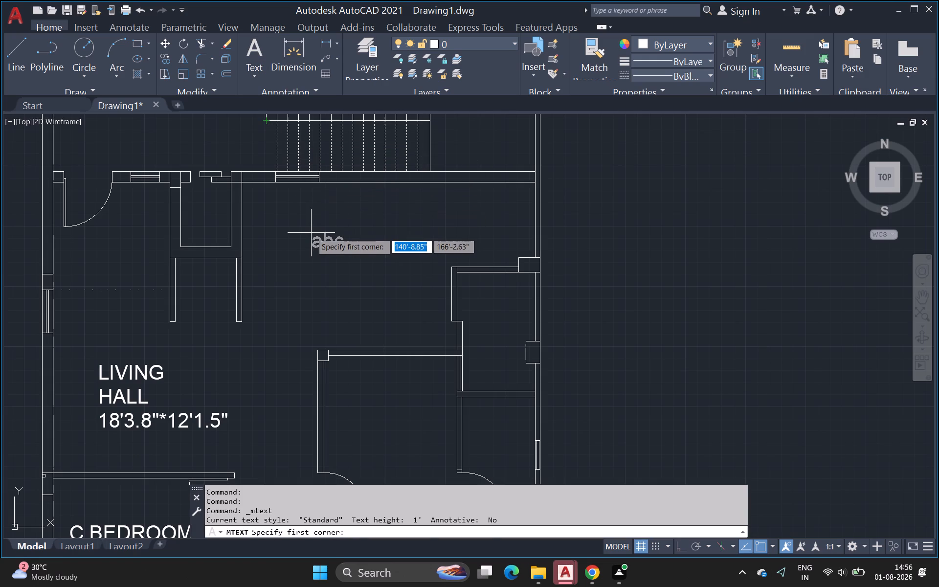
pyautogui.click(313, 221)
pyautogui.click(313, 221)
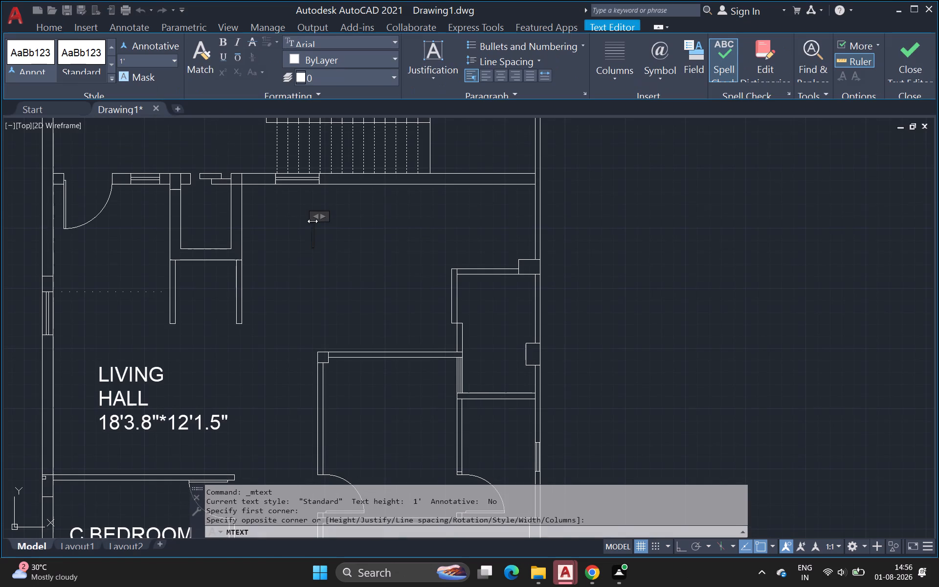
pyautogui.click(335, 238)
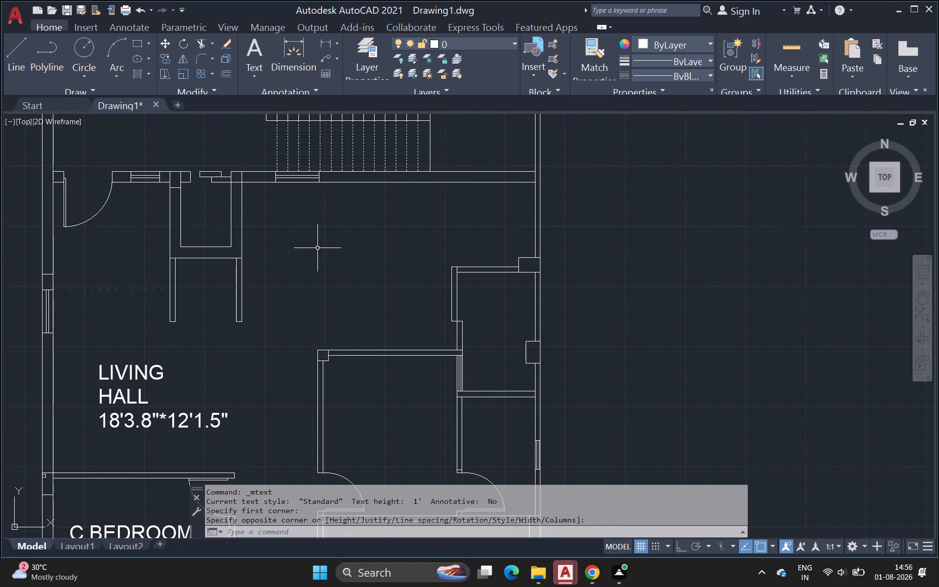
# Add single-line text reading KITCHAN with rotation angle 0 in the open area just below the staircase wall.
pyautogui.write('DT')
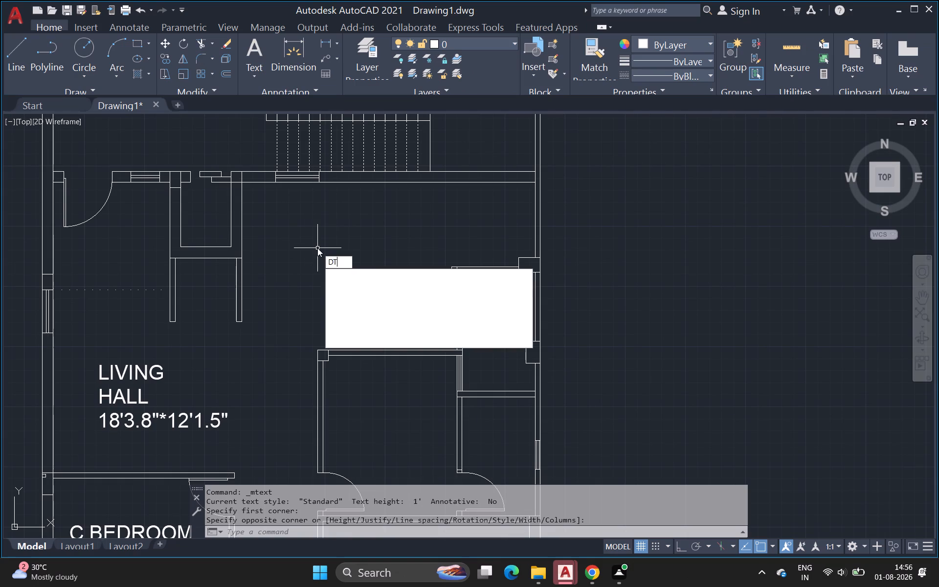
pyautogui.press('Return')
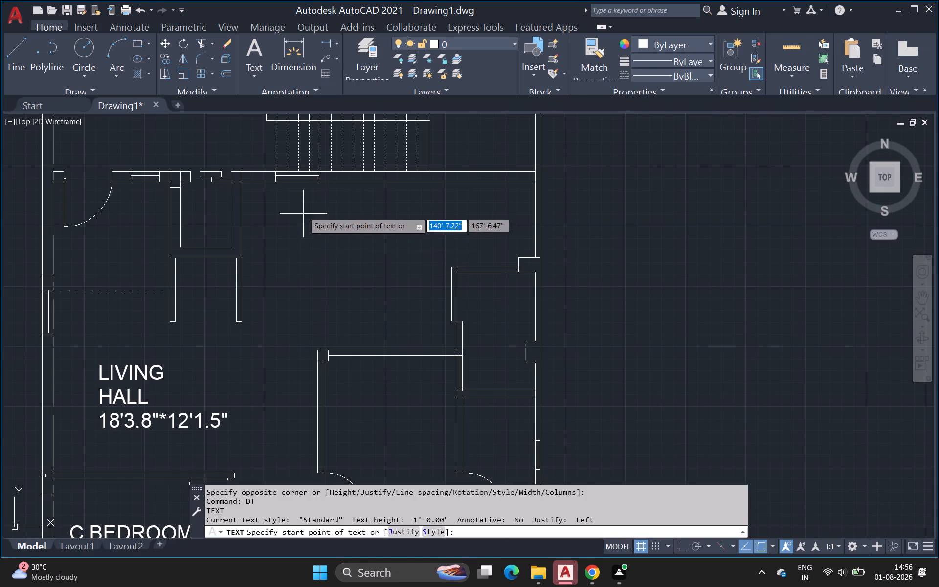
pyautogui.click(295, 214)
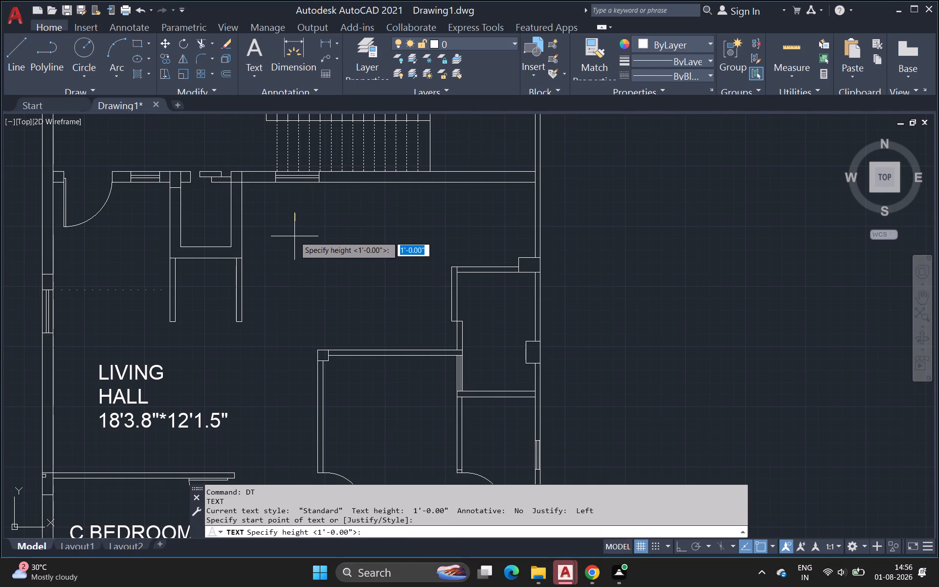
pyautogui.click(294, 236)
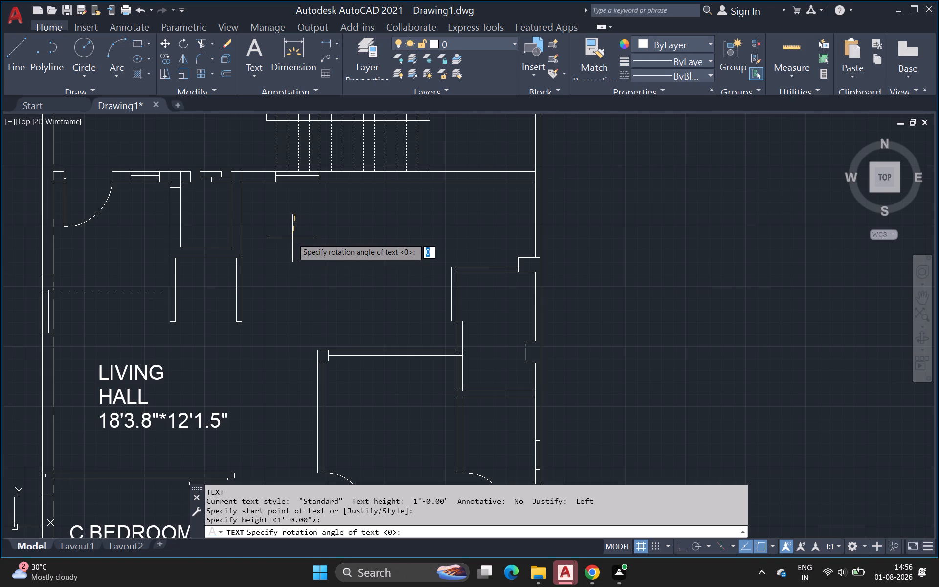
pyautogui.press('0')
pyautogui.press('Return')
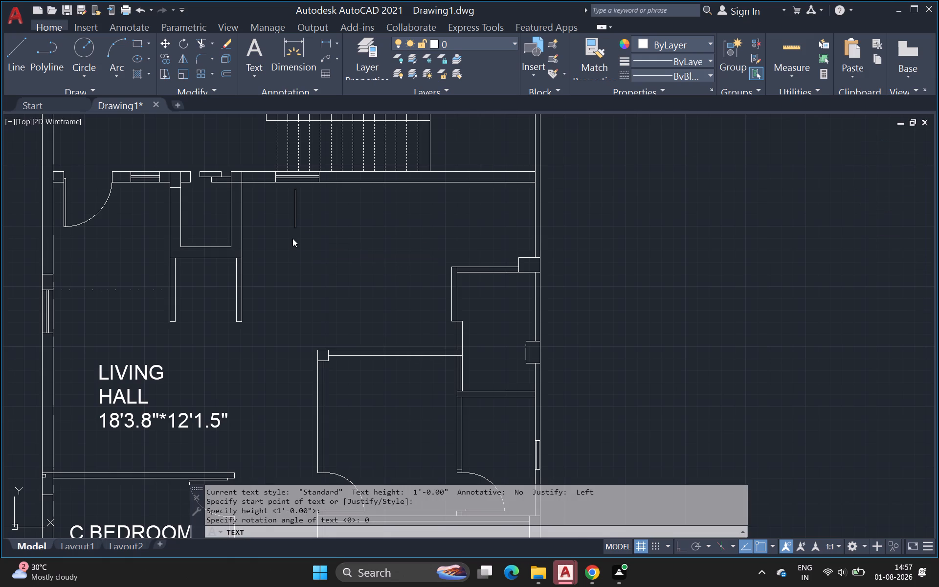
pyautogui.press('Down')
pyautogui.press('Down')
pyautogui.press('Down')
pyautogui.press('Down')
pyautogui.press('Down')
pyautogui.write('KI')
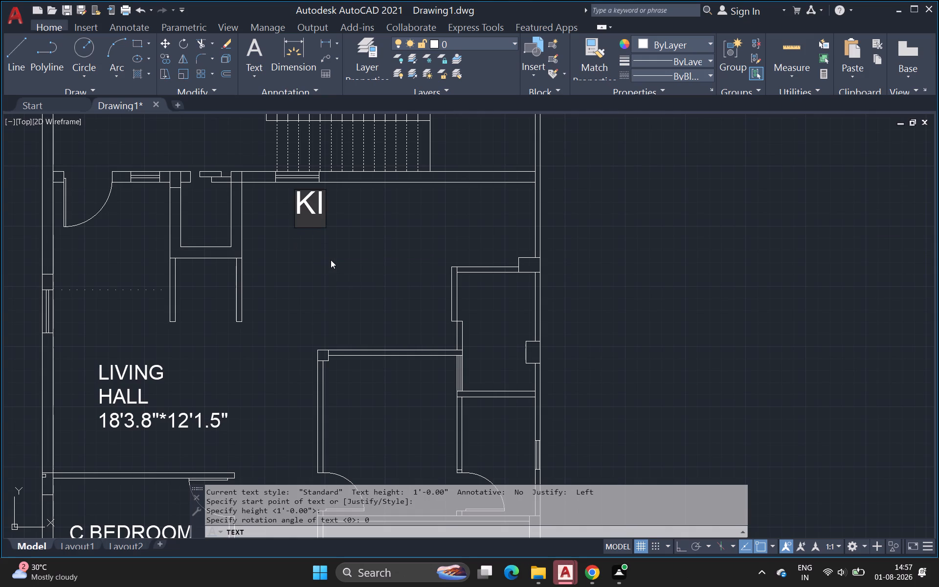
pyautogui.write('CH')
pyautogui.write('AN')
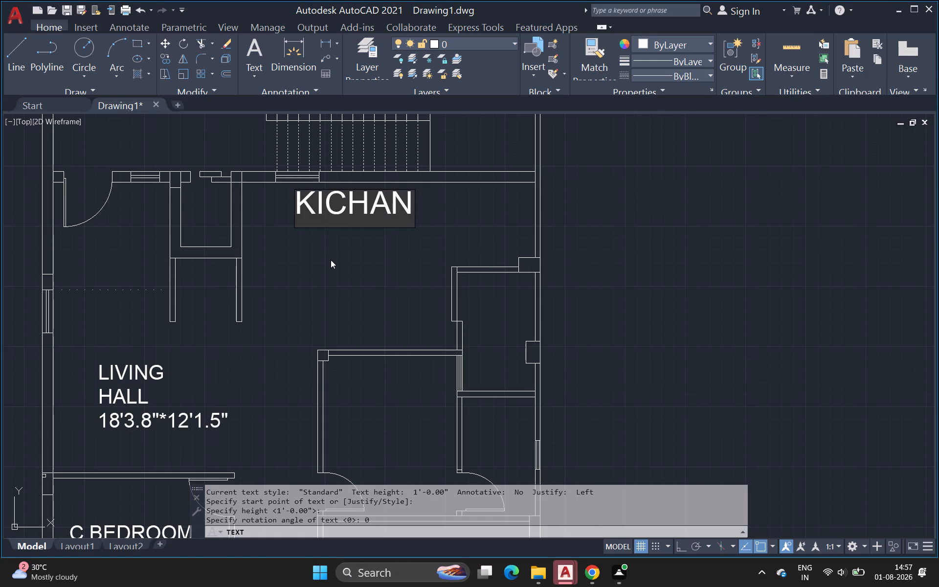
pyautogui.press('Return')
pyautogui.press('BackSpace')
pyautogui.press('BackSpace')
pyautogui.press('BackSpace')
pyautogui.press('BackSpace')
pyautogui.press('BackSpace')
pyautogui.press('BackSpace')
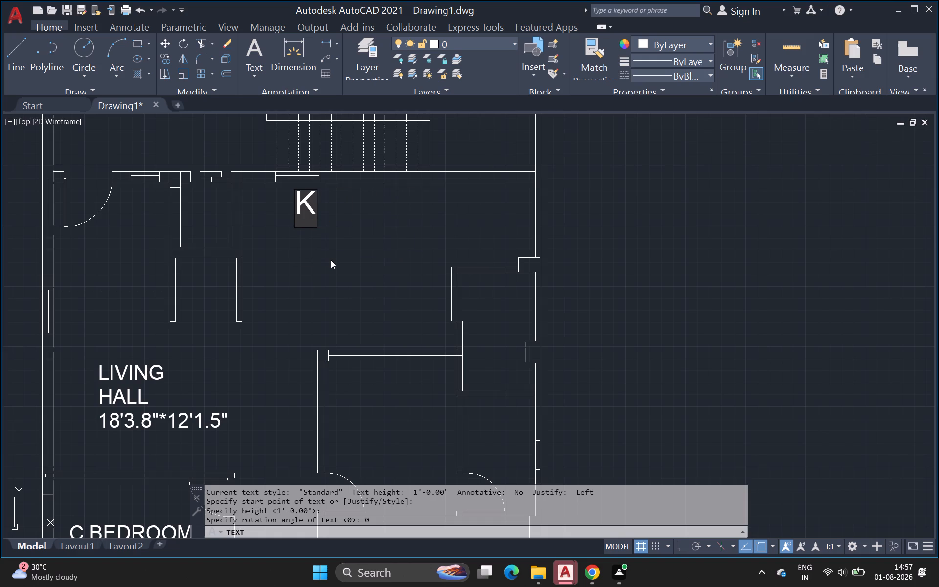
pyautogui.press('i')
pyautogui.press('t')
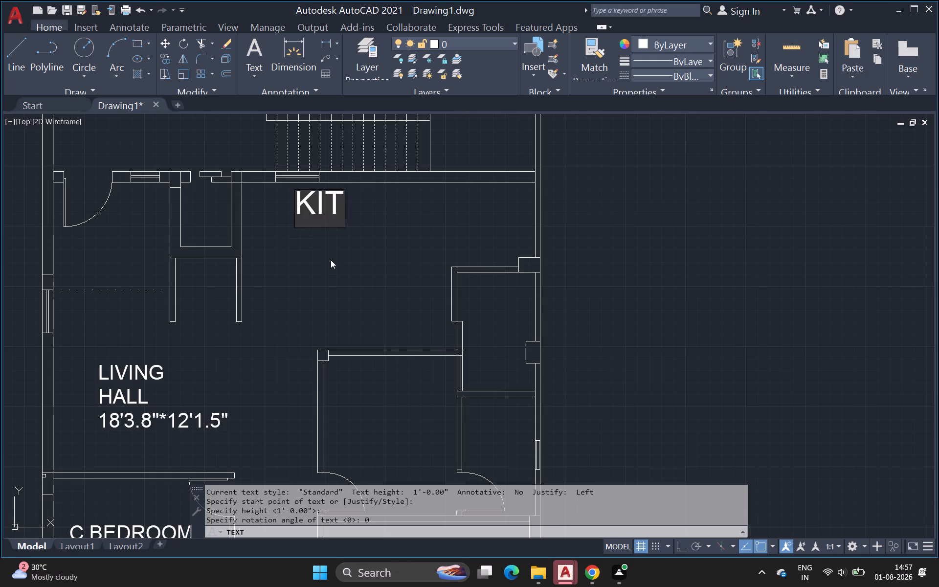
pyautogui.write('CG')
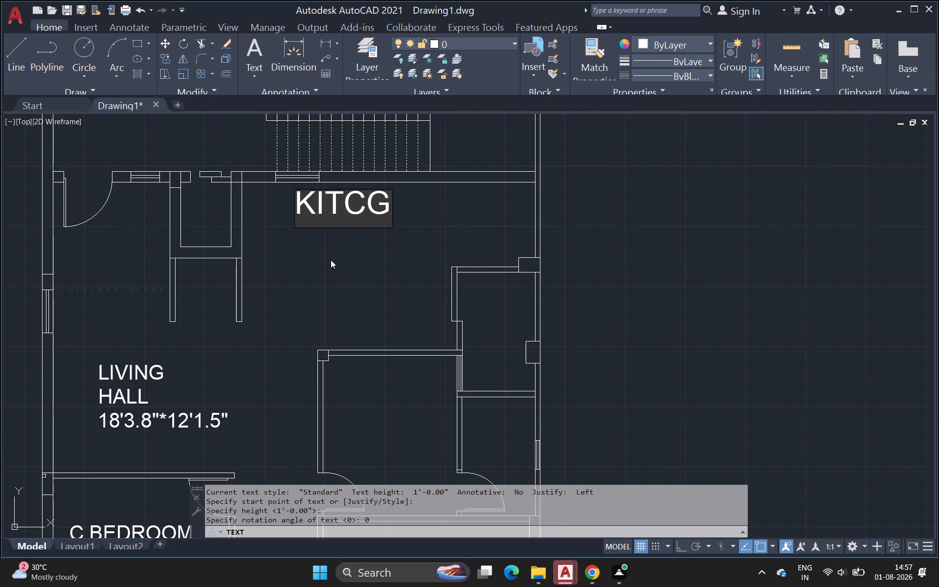
pyautogui.press('BackSpace')
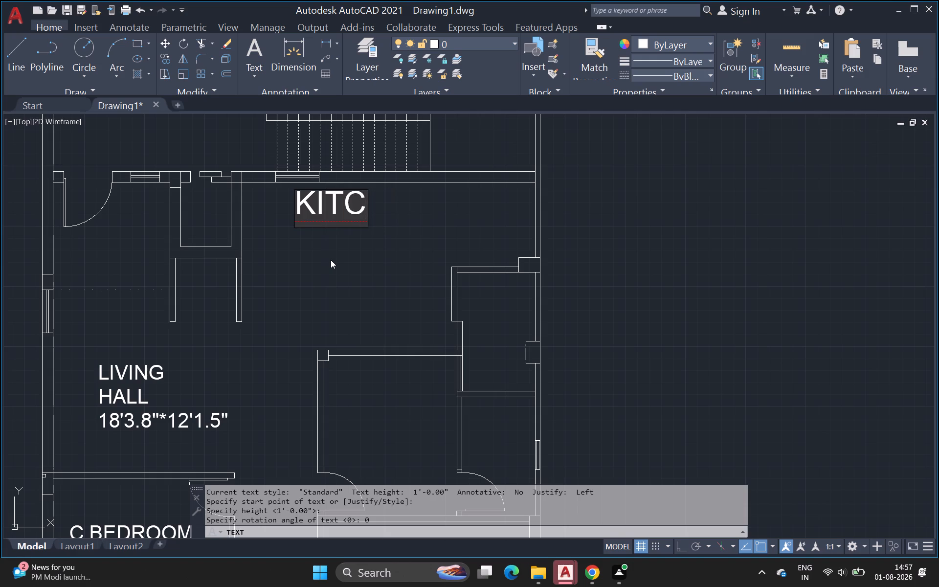
pyautogui.write('HA')
pyautogui.press('n')
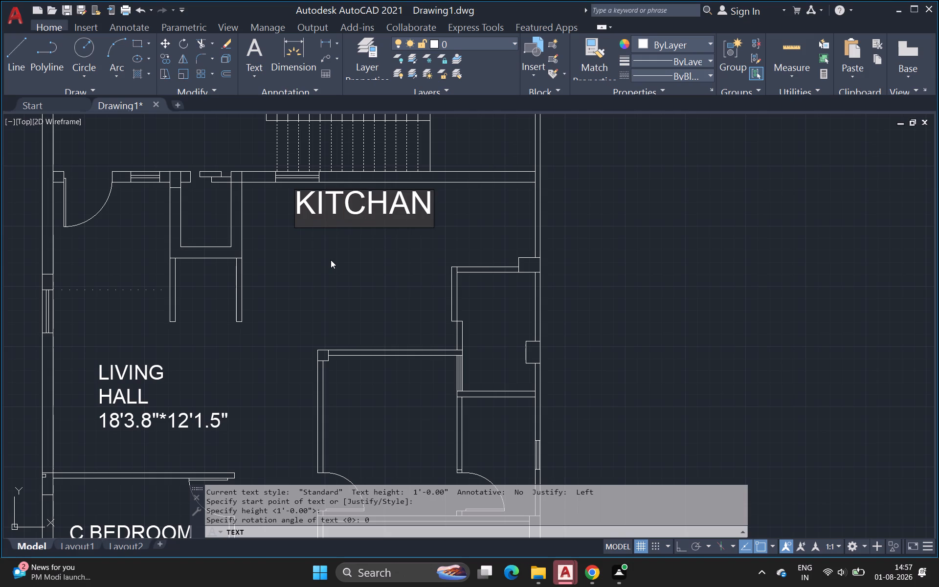
# Add the room size 13'11.5"*7'1" on a new line below KITCHAN and finish the label.
pyautogui.press('Return')
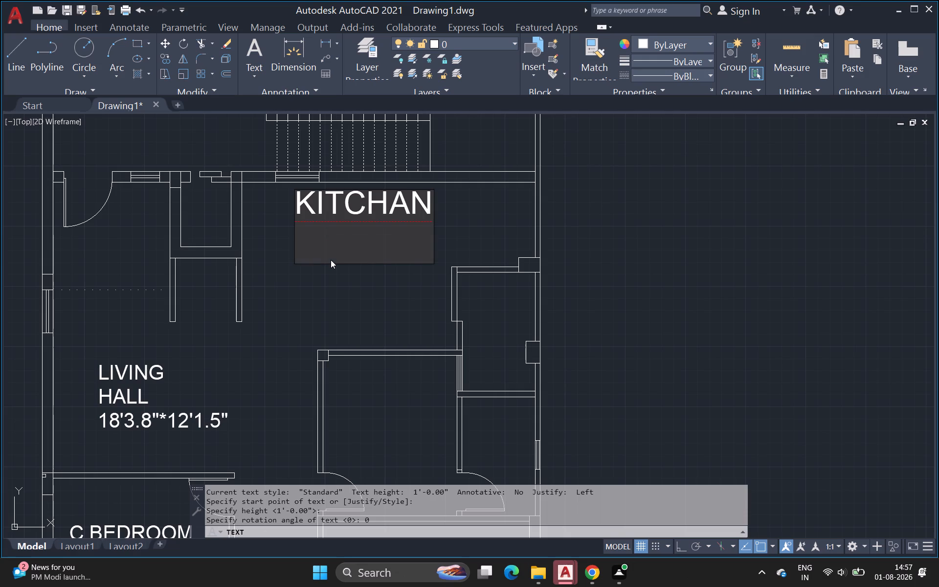
pyautogui.press('1')
pyautogui.press('3')
pyautogui.press("'")
pyautogui.write('11')
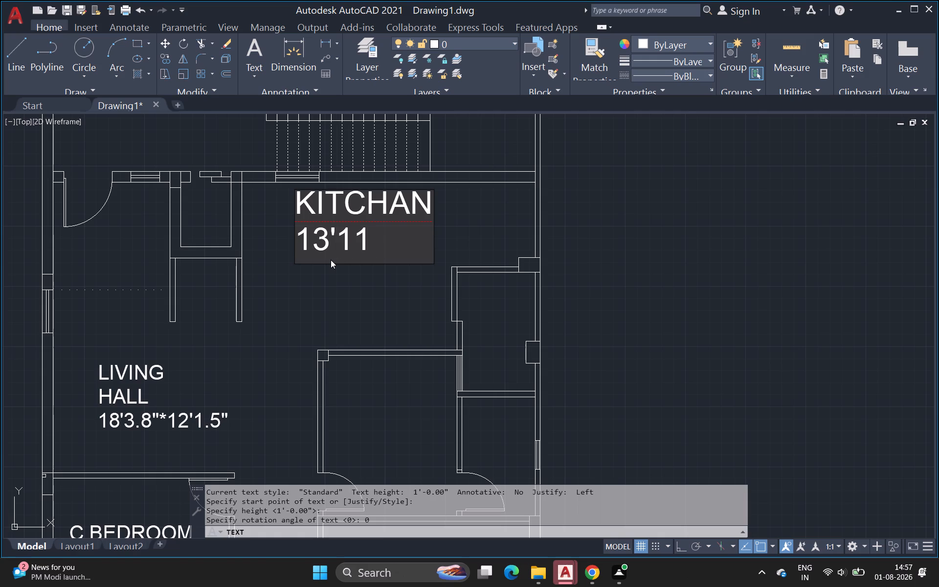
pyautogui.write('.5')
pyautogui.hotkey('shift', '"')
pyautogui.hotkey('shift', '*')
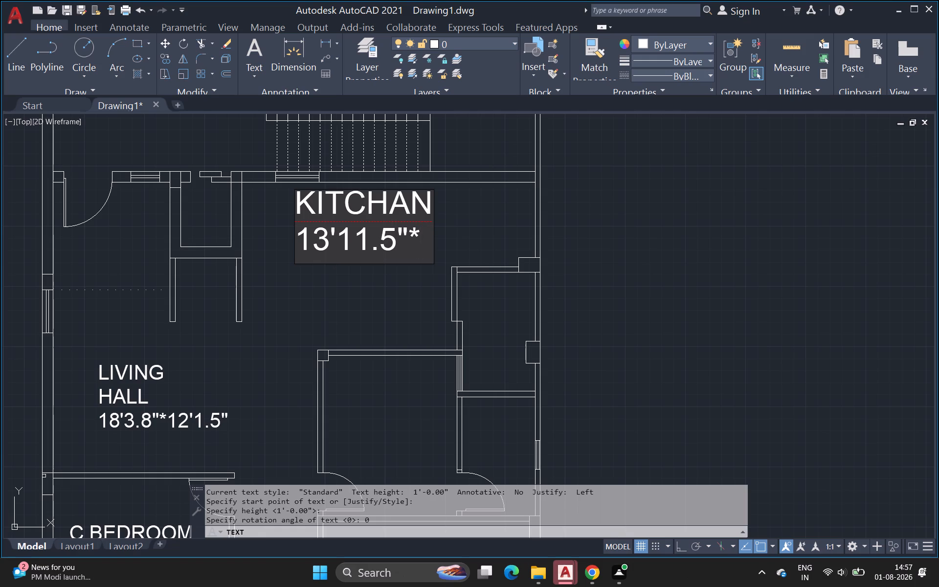
pyautogui.press('7')
pyautogui.press("'")
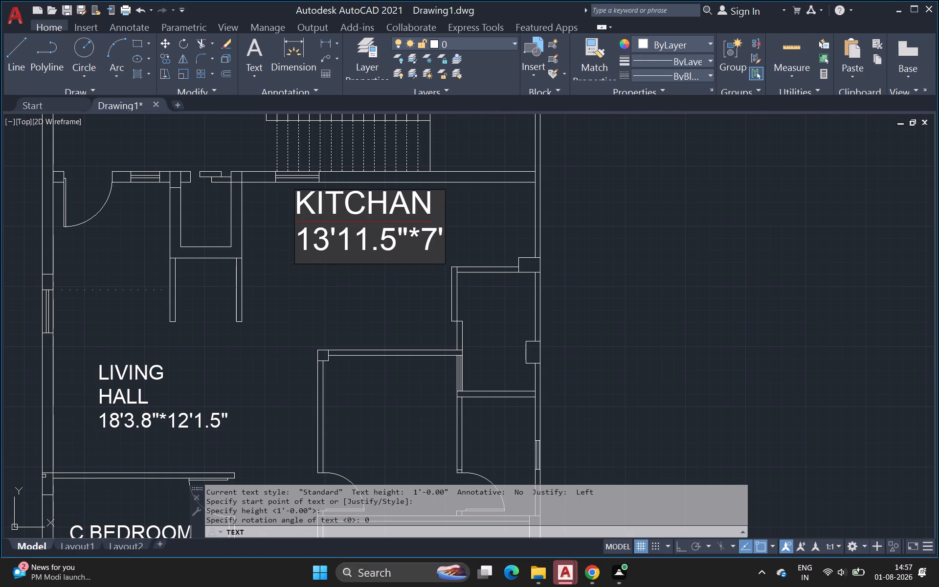
pyautogui.press('1')
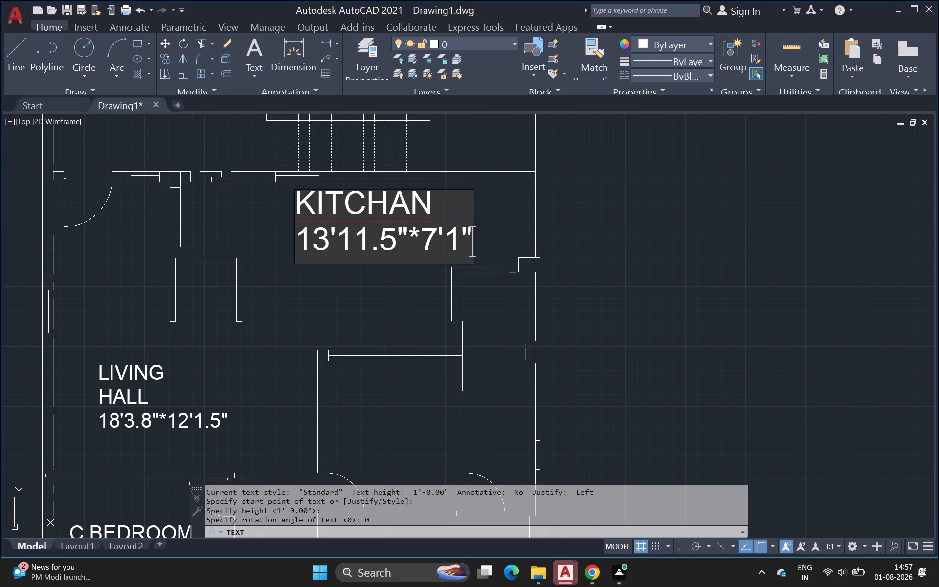
pyautogui.hotkey('shift', '"')
pyautogui.click(331, 260)
pyautogui.click(470, 223)
pyautogui.click(369, 281)
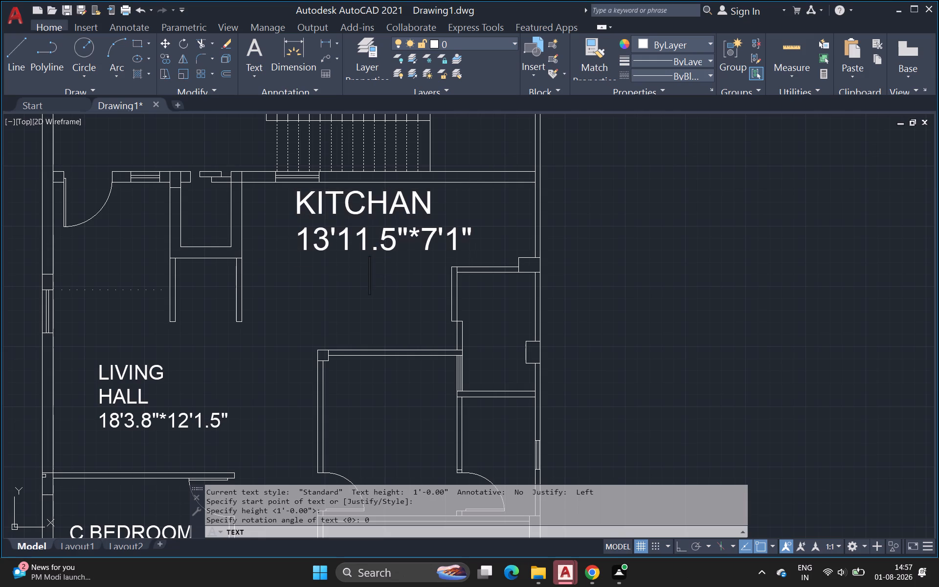
# Add single-line text reading DINING in the open area just below the KITCHAN label.
pyautogui.scroll(-1, 284, 319)
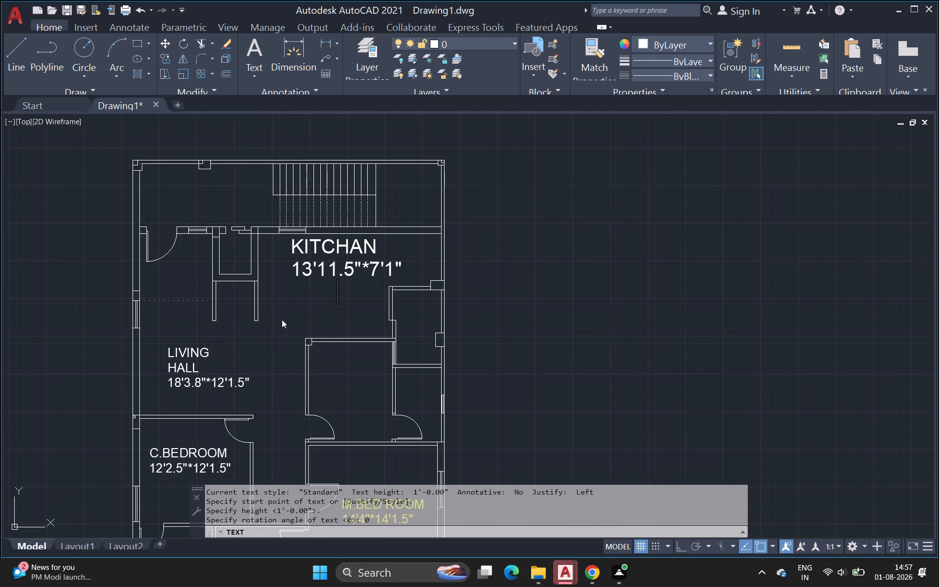
pyautogui.click(266, 299)
pyautogui.scroll(1, 292, 315)
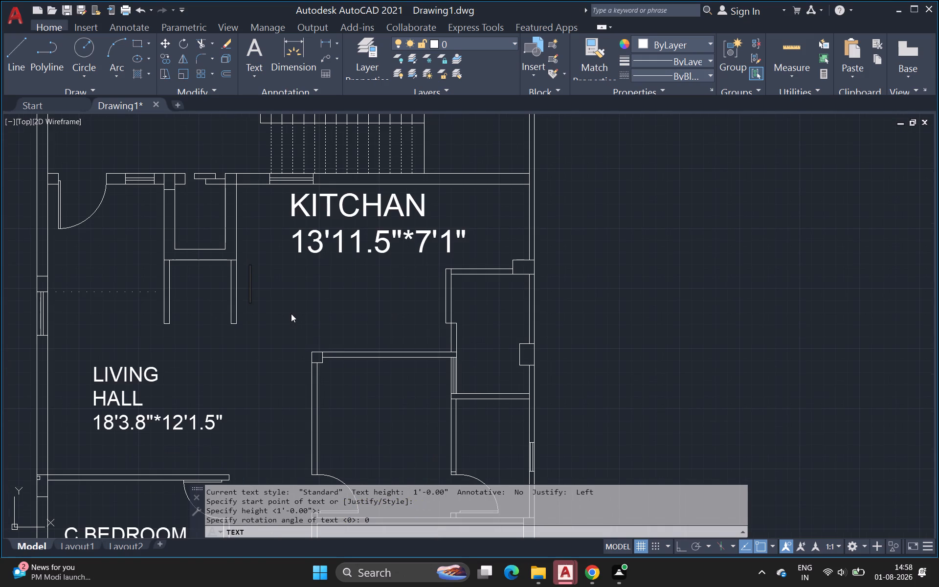
pyautogui.write('DR')
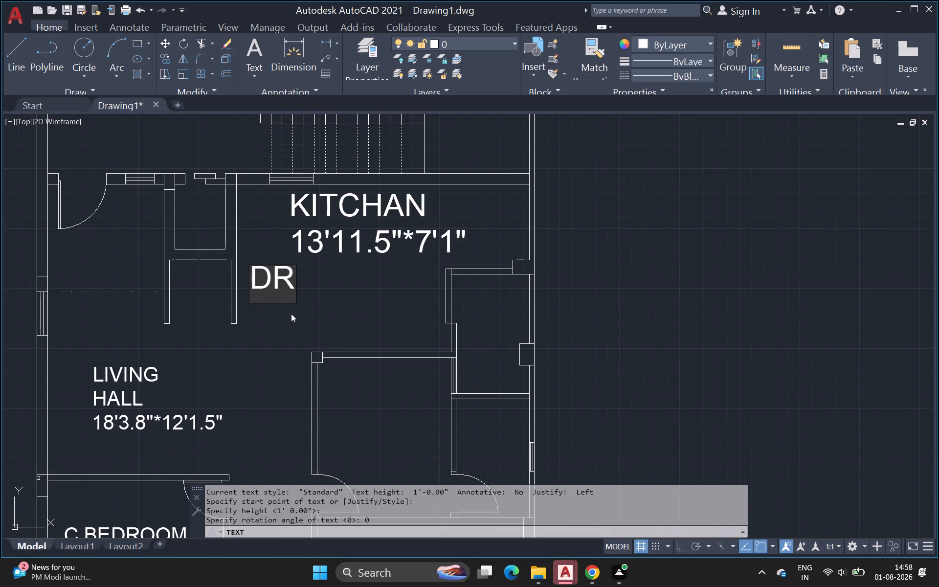
pyautogui.press('BackSpace')
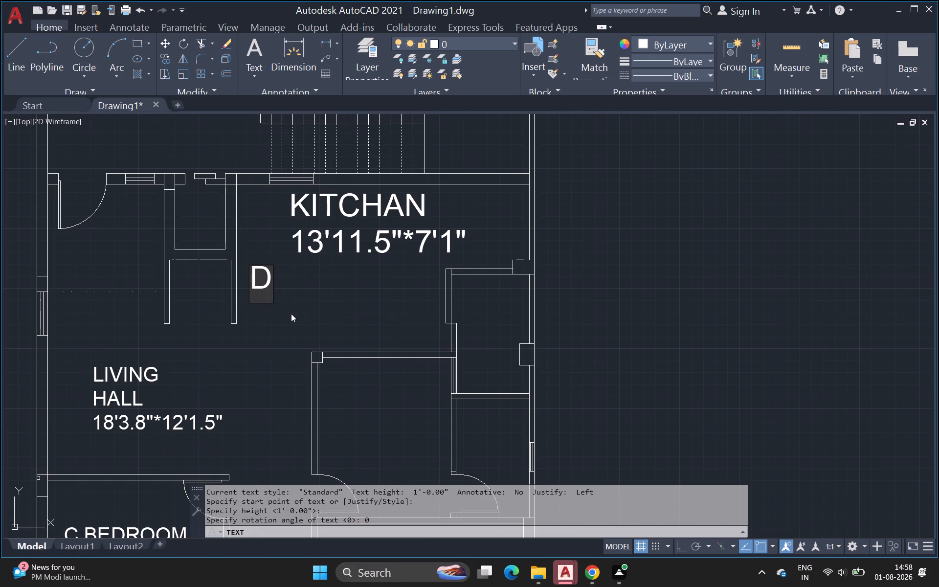
pyautogui.press('i')
pyautogui.write('NI')
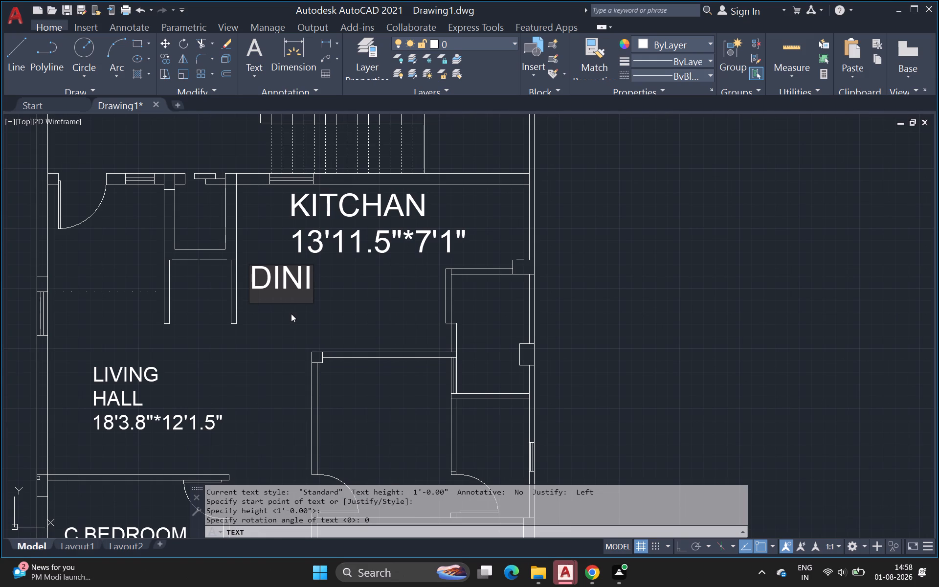
pyautogui.press('n')
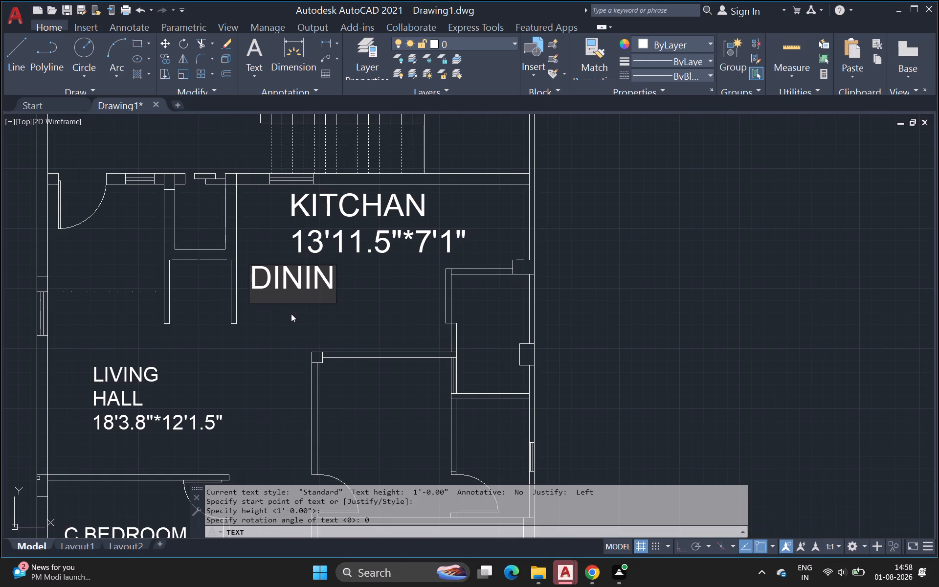
pyautogui.press('g')
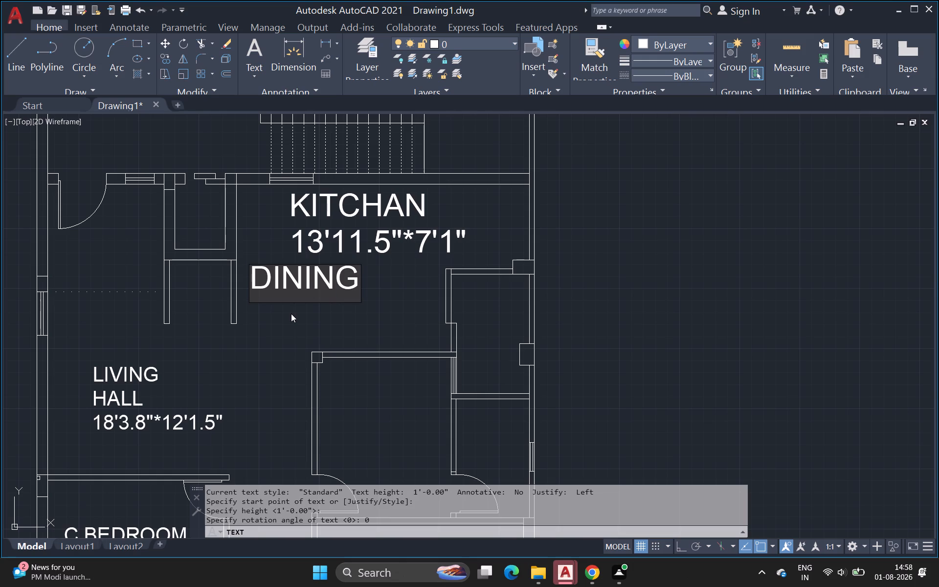
# Add the room size 9'2.8"*9'11.5" on a new line below DINING and finish the label.
pyautogui.press('Return')
pyautogui.press('9')
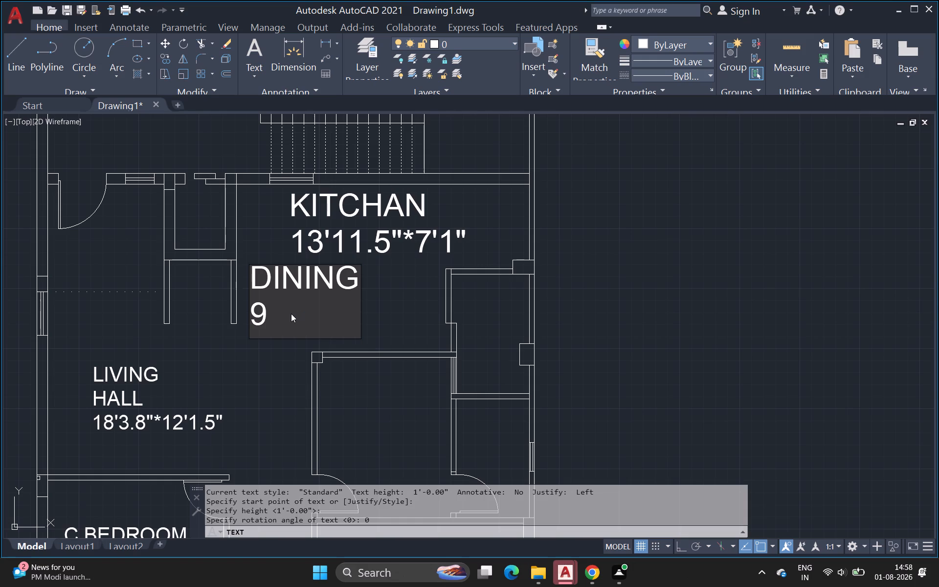
pyautogui.press("'")
pyautogui.press('2')
pyautogui.press('.')
pyautogui.write('8"')
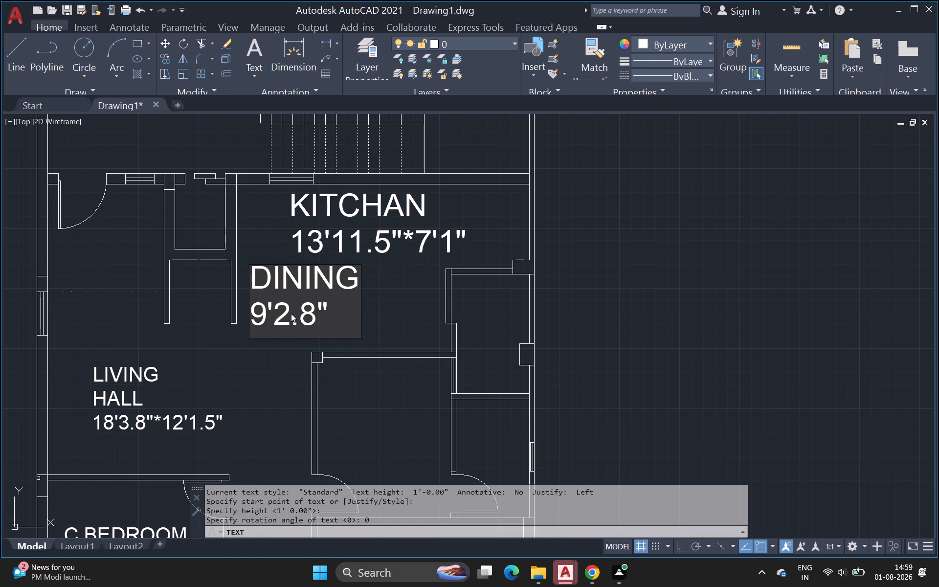
pyautogui.hotkey('shift', '*')
pyautogui.press('9')
pyautogui.press("'")
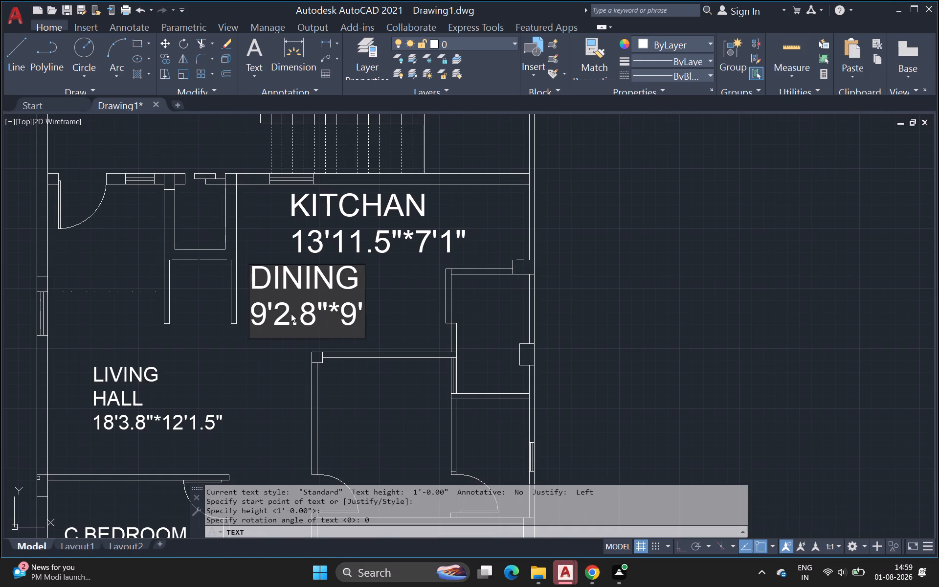
pyautogui.write('11')
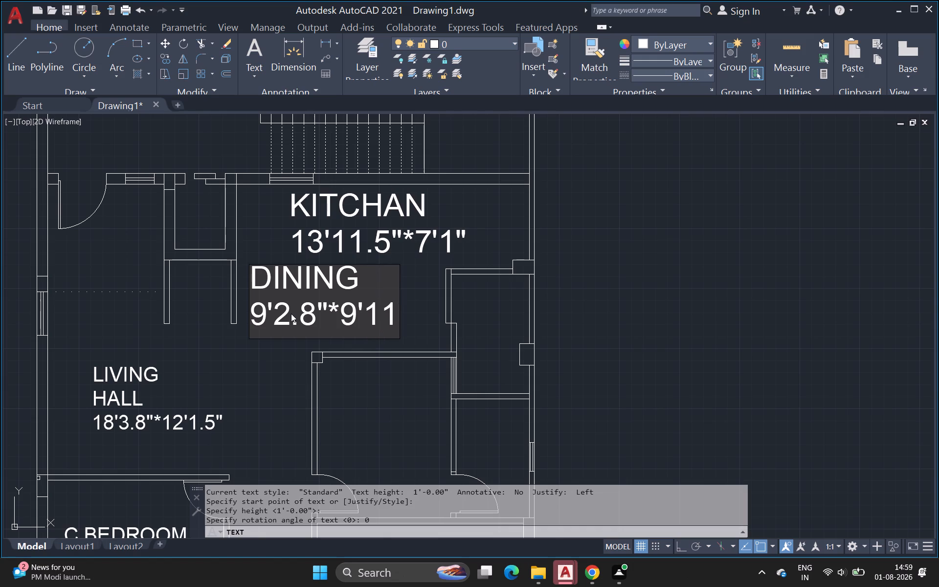
pyautogui.press('.')
pyautogui.press('5')
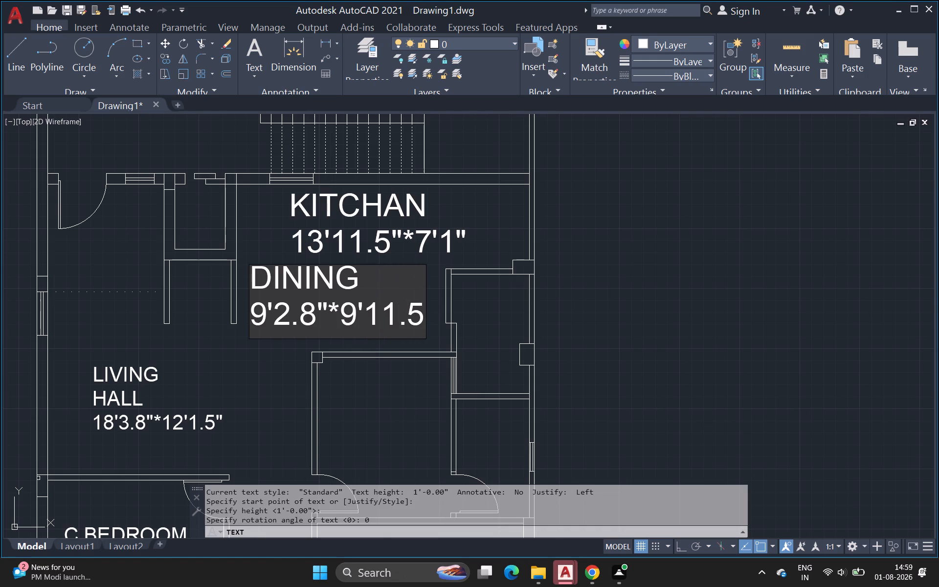
pyautogui.hotkey('shift', '"')
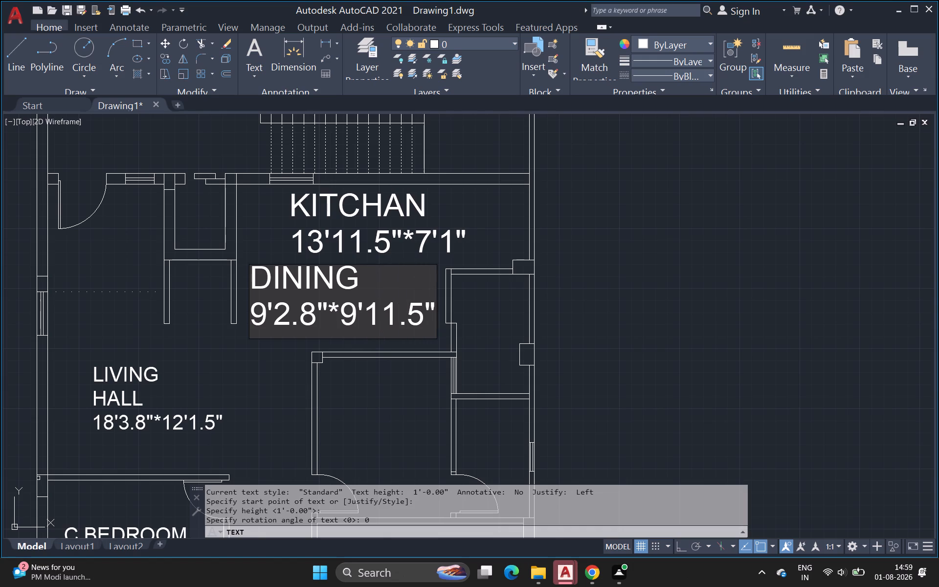
pyautogui.click(291, 314)
pyautogui.click(255, 343)
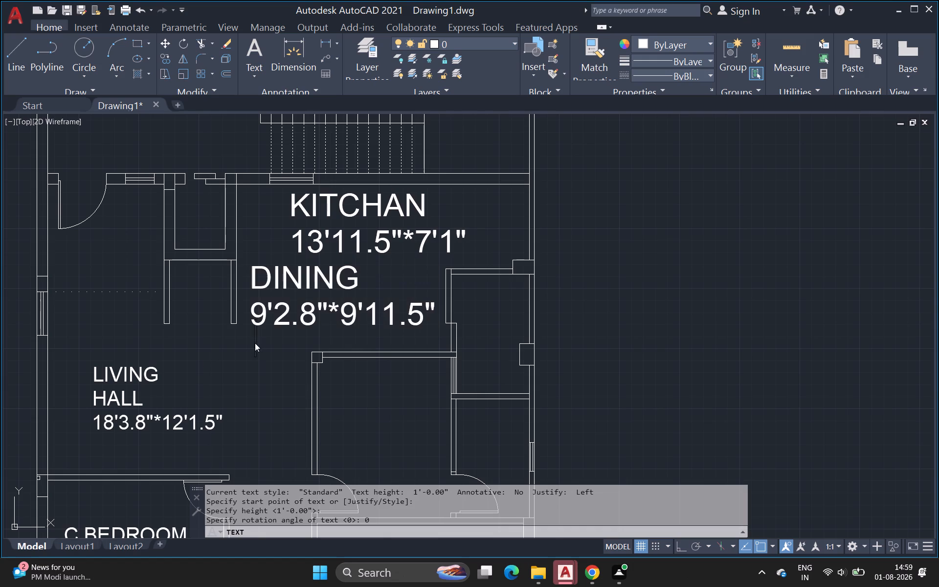
# Add single-line text reading BALCONY in the small space beside the dining area, along the outer wall.
pyautogui.scroll(-1, 246, 356)
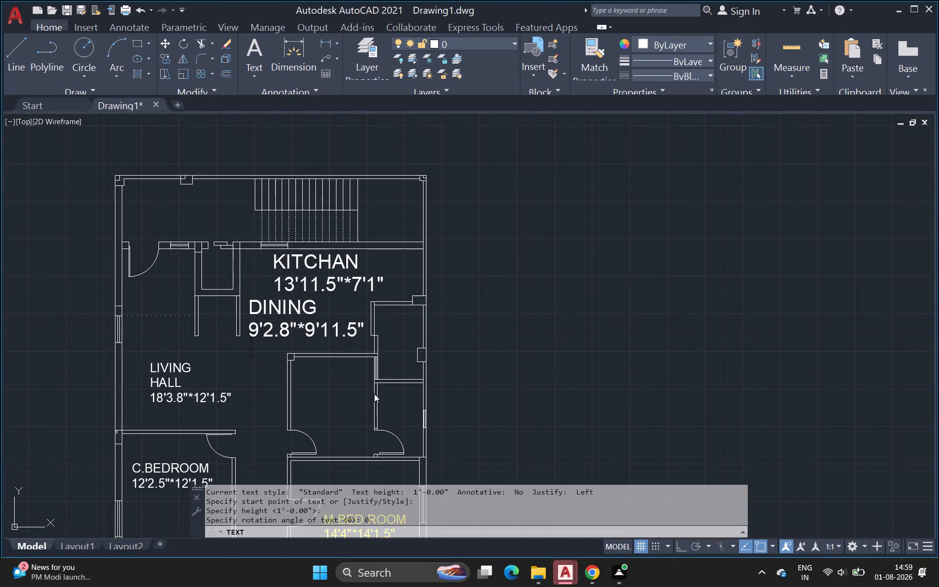
pyautogui.click(386, 330)
pyautogui.write('BAL')
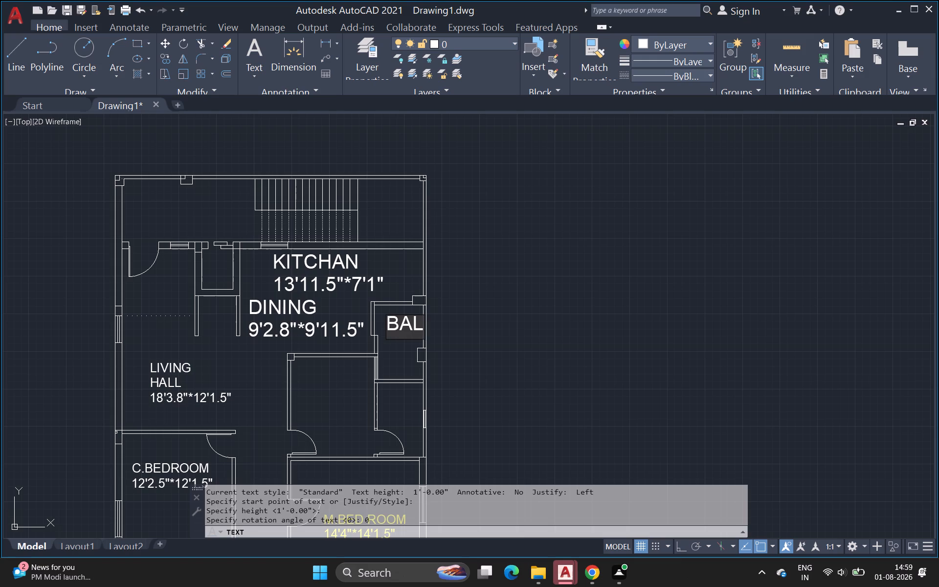
pyautogui.write('CONY')
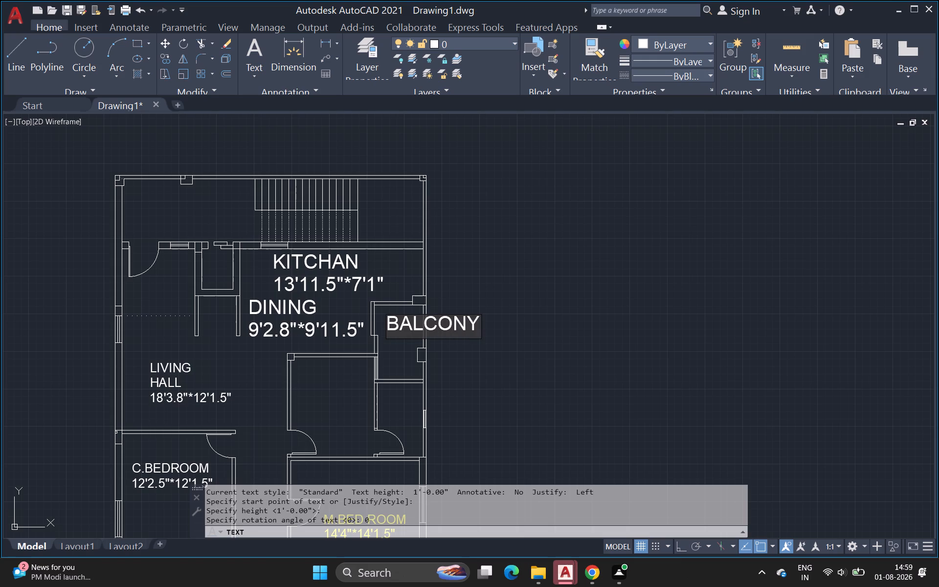
# Add the size 4'4.5"*12'11.5" on a new line below BALCONY.
pyautogui.press('Return')
pyautogui.press('4')
pyautogui.press("'")
pyautogui.press('4')
pyautogui.write('.5')
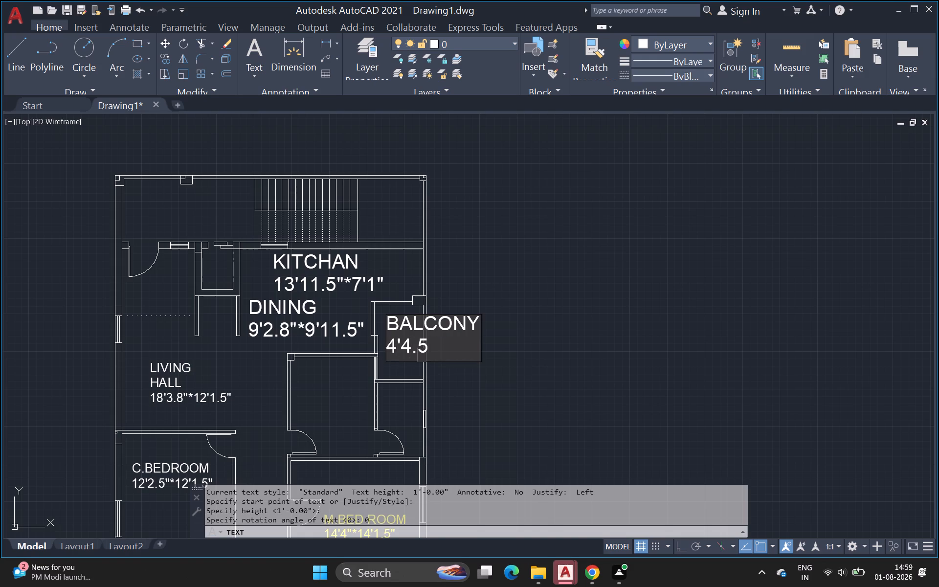
pyautogui.hotkey('shift', '"')
pyautogui.hotkey('shift', '*')
pyautogui.write('12')
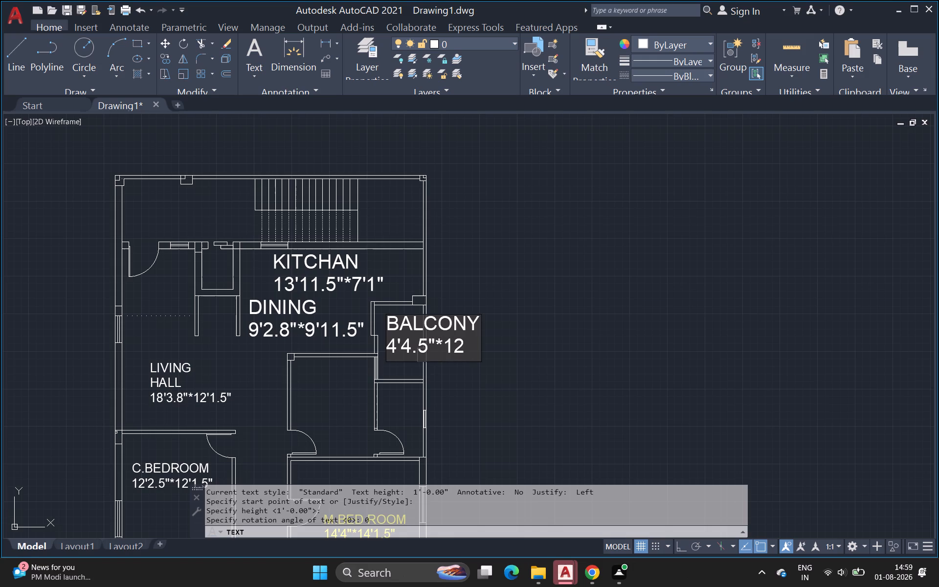
pyautogui.press("'")
pyautogui.write('11')
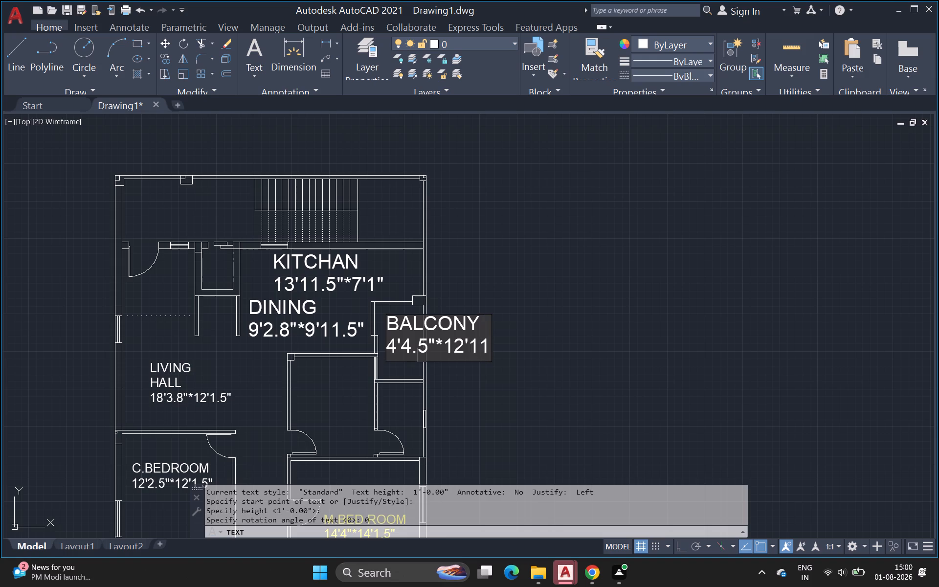
pyautogui.press('.')
pyautogui.press('.')
pyautogui.press('.')
pyautogui.press('.')
pyautogui.press('.')
pyautogui.press('5')
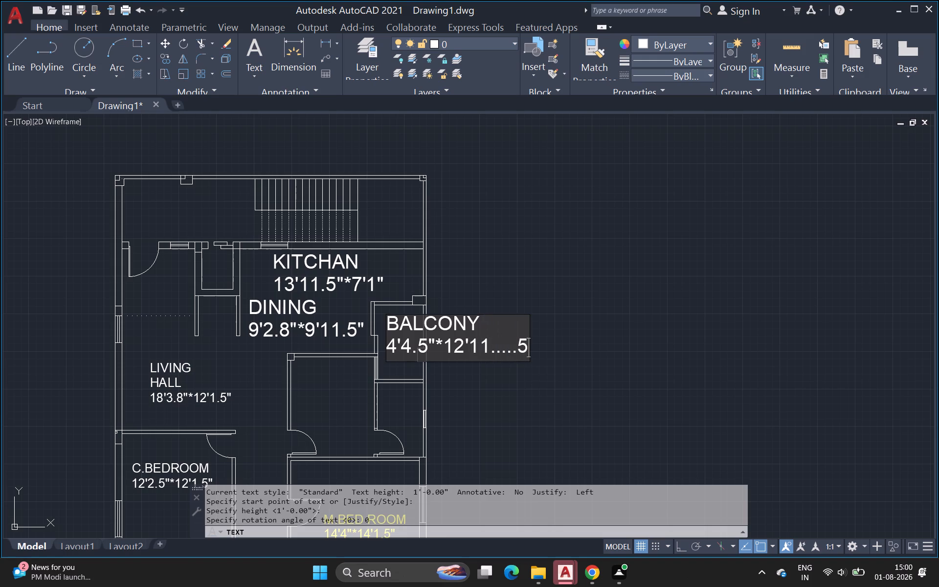
pyautogui.press('BackSpace')
pyautogui.press('BackSpace')
pyautogui.press('BackSpace')
pyautogui.press('BackSpace')
pyautogui.press('BackSpace')
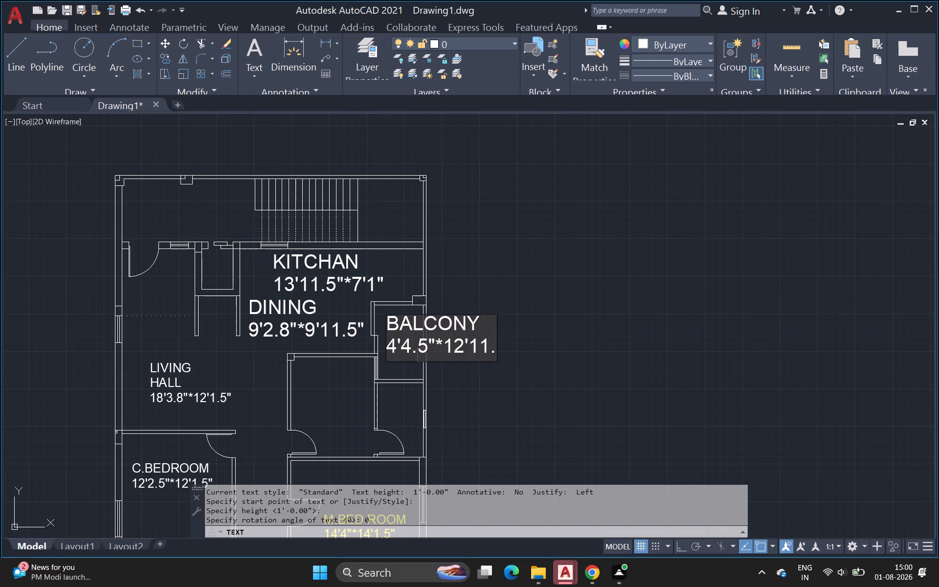
pyautogui.press('5')
pyautogui.hotkey('shift', '"')
# Add single-line text reading TOILET in the small room directly below the balcony, along the outer wall.
pyautogui.click(498, 296)
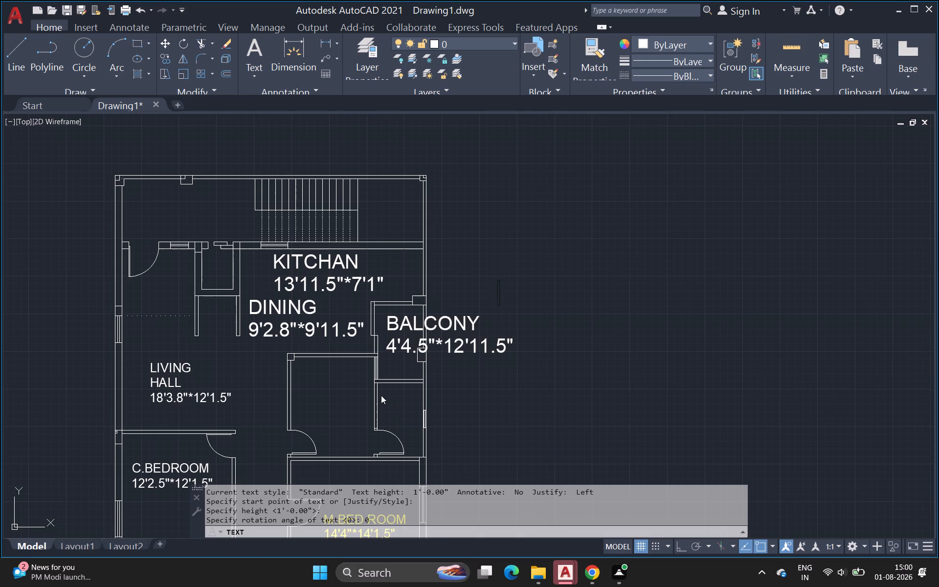
pyautogui.click(382, 395)
pyautogui.press('Left')
pyautogui.press('Left')
pyautogui.press('Left')
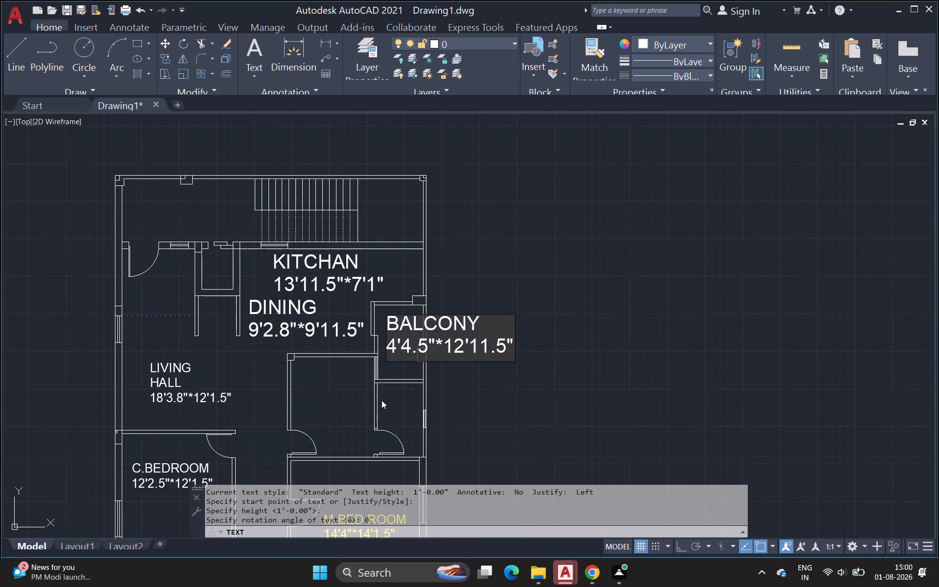
pyautogui.click(382, 398)
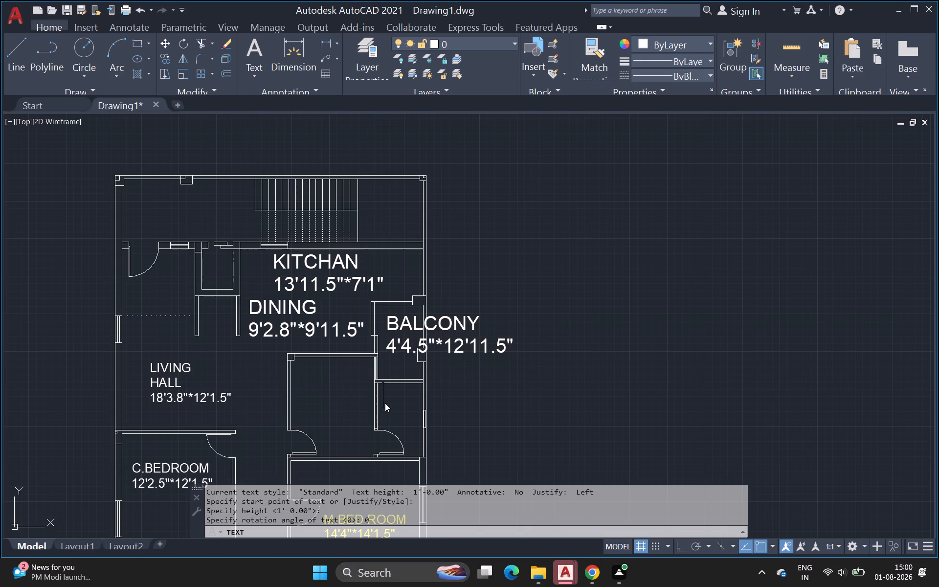
pyautogui.click(385, 403)
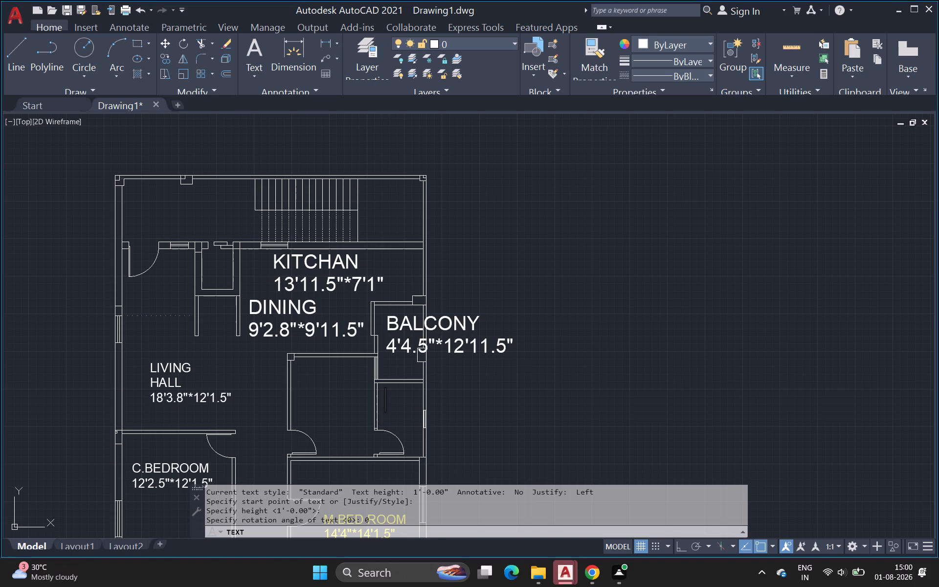
pyautogui.press('t')
pyautogui.write('OI')
pyautogui.write('LET')
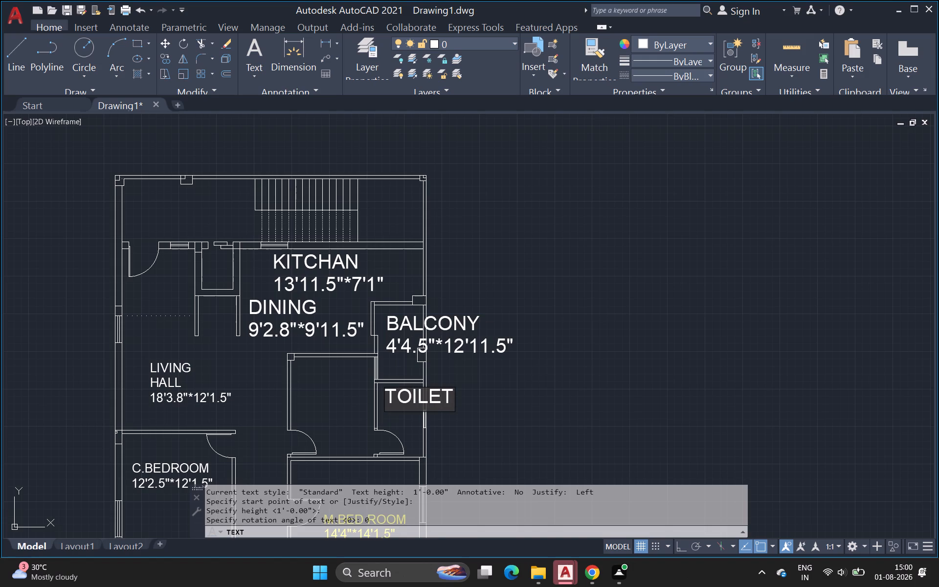
# Add the room size 4'4.5"*9'8.5" on a new line below TOILET and finish the label.
pyautogui.press('Return')
pyautogui.press('4')
pyautogui.press("'")
pyautogui.press('4')
pyautogui.write('.5')
pyautogui.hotkey('shift', '"')
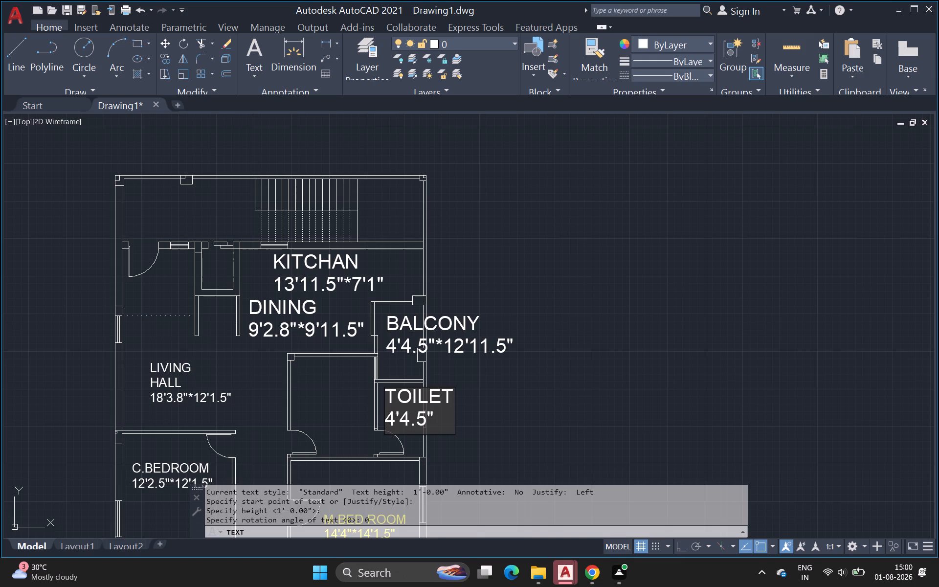
pyautogui.hotkey('shift', '*')
pyautogui.press('9')
pyautogui.hotkey('shift', '"')
pyautogui.press('BackSpace')
pyautogui.press("'")
pyautogui.press('8')
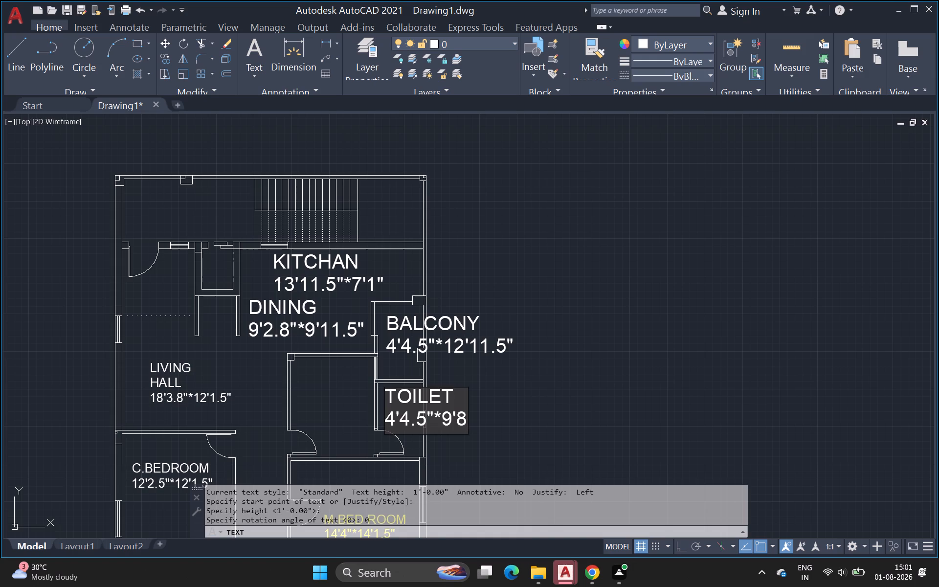
pyautogui.press('.')
pyautogui.press('5')
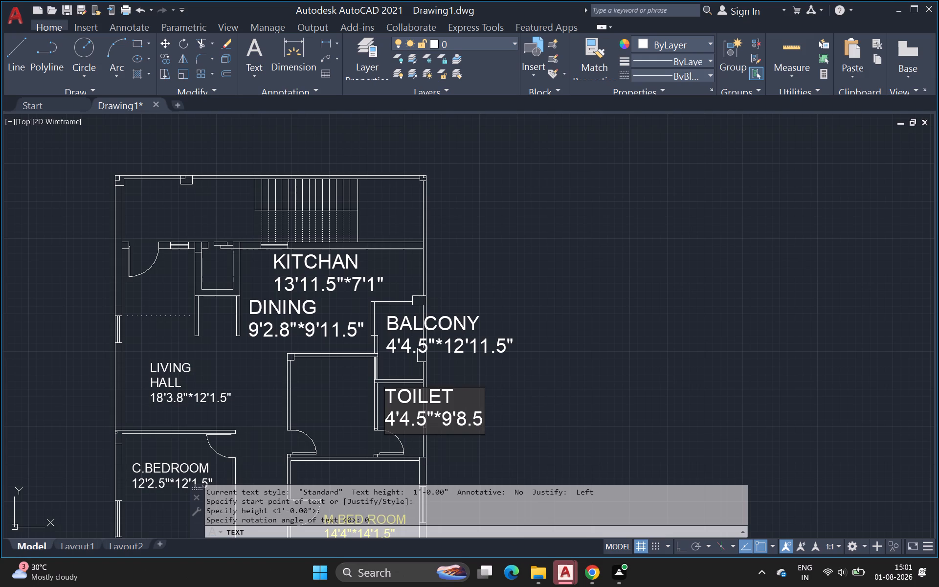
pyautogui.hotkey('shift', '"')
pyautogui.click(502, 400)
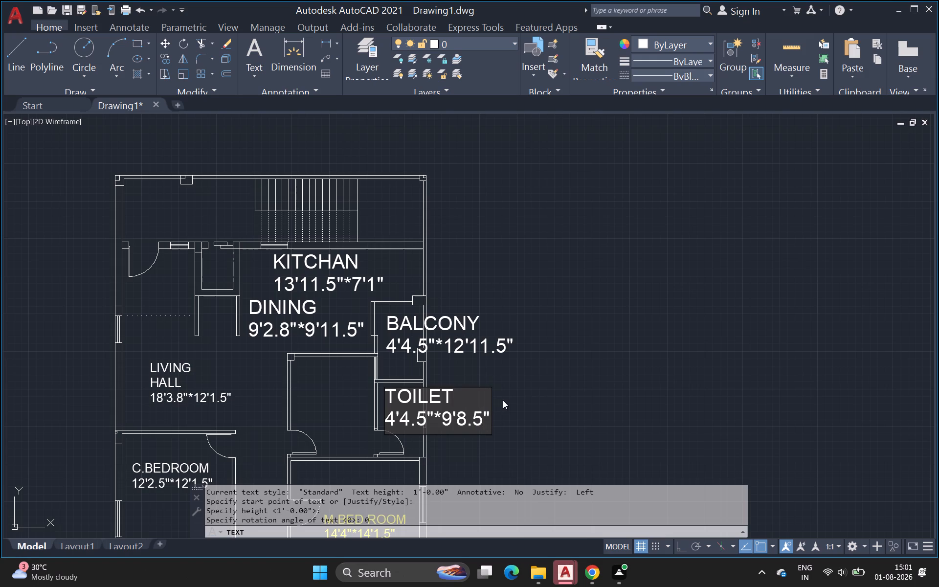
pyautogui.click(504, 400)
pyautogui.click(504, 409)
# Add single-line text reading G.BEDROOM in the room between the living hall and the toilet on the outer wall.
pyautogui.click(333, 392)
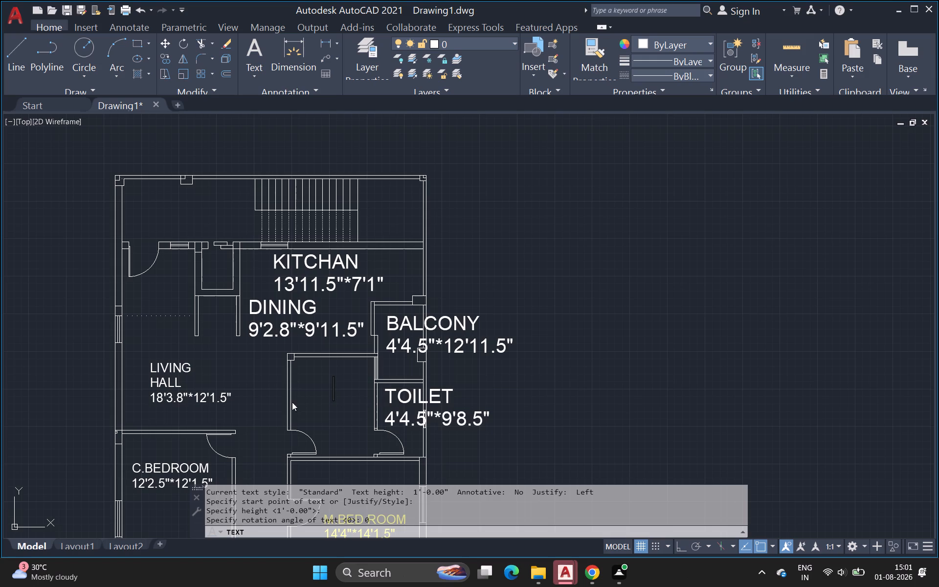
pyautogui.click(300, 384)
pyautogui.press('g')
pyautogui.press('.')
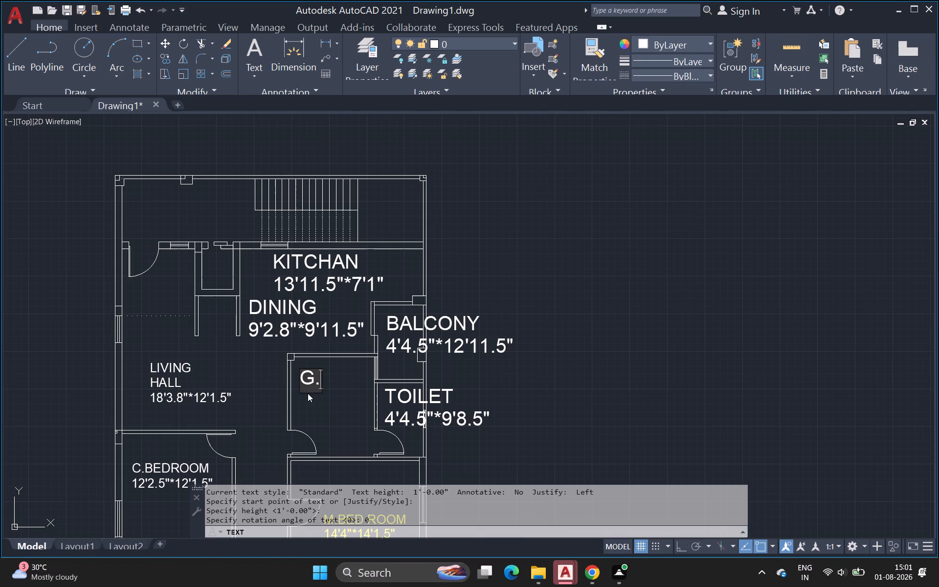
pyautogui.write('BE')
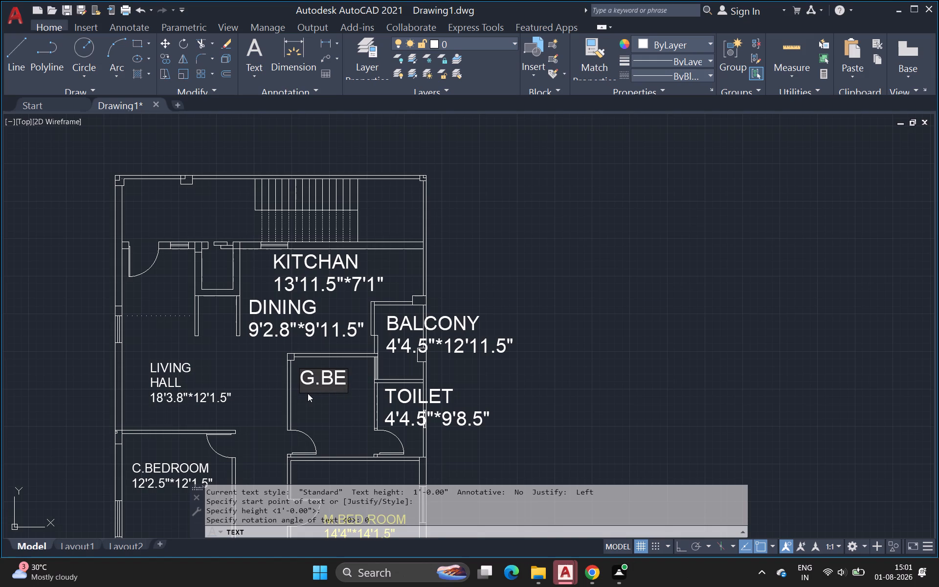
pyautogui.press('d')
pyautogui.press('d')
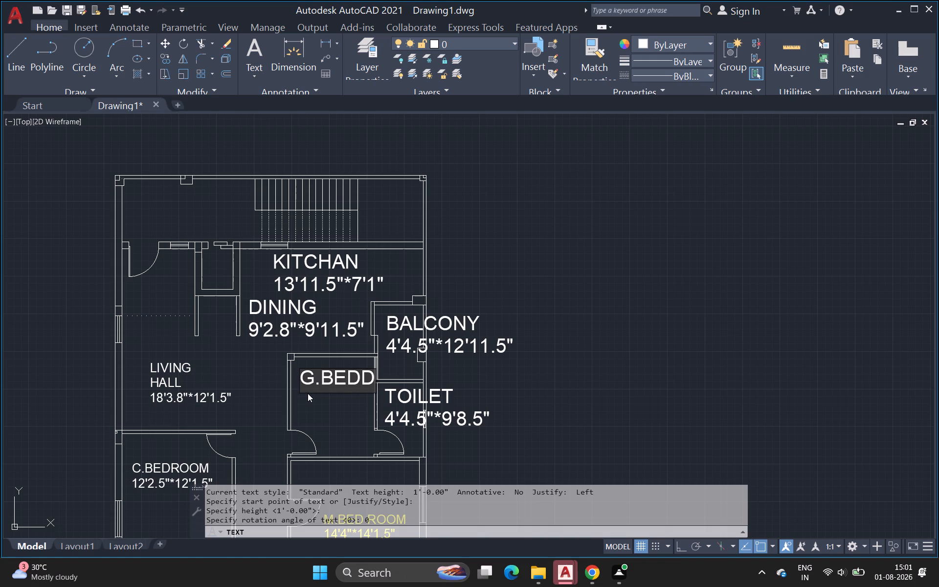
pyautogui.press('Return')
pyautogui.press('BackSpace')
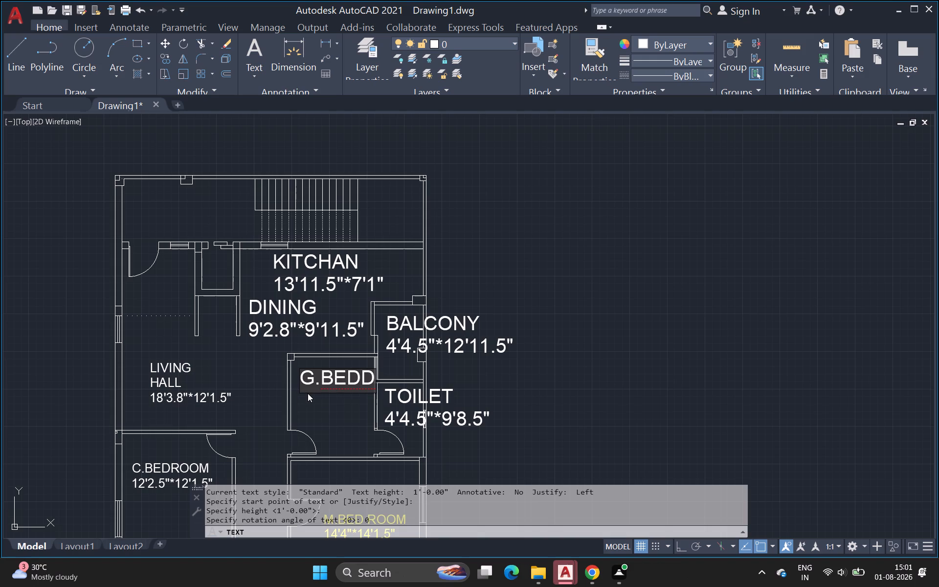
pyautogui.press('BackSpace')
pyautogui.press('BackSpace')
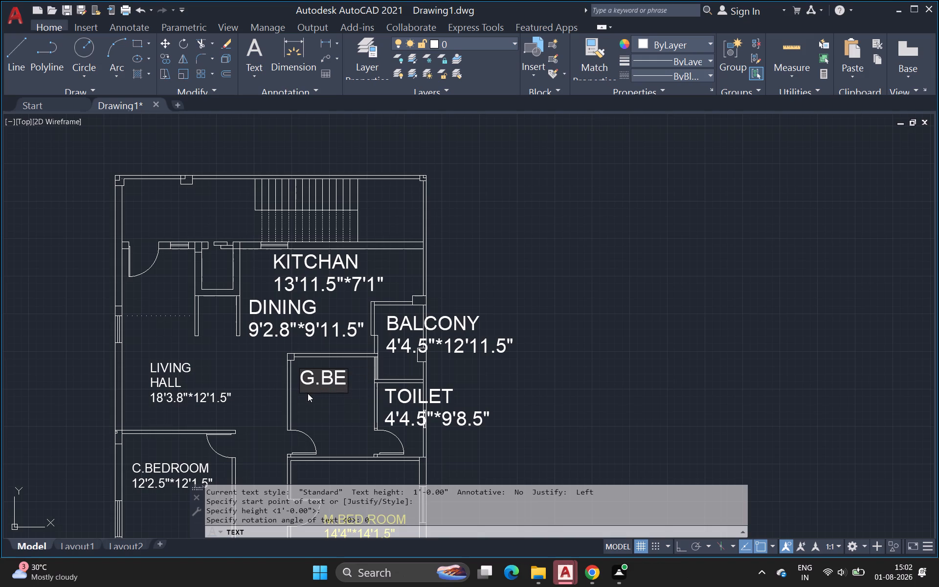
pyautogui.press('b')
pyautogui.press('BackSpace')
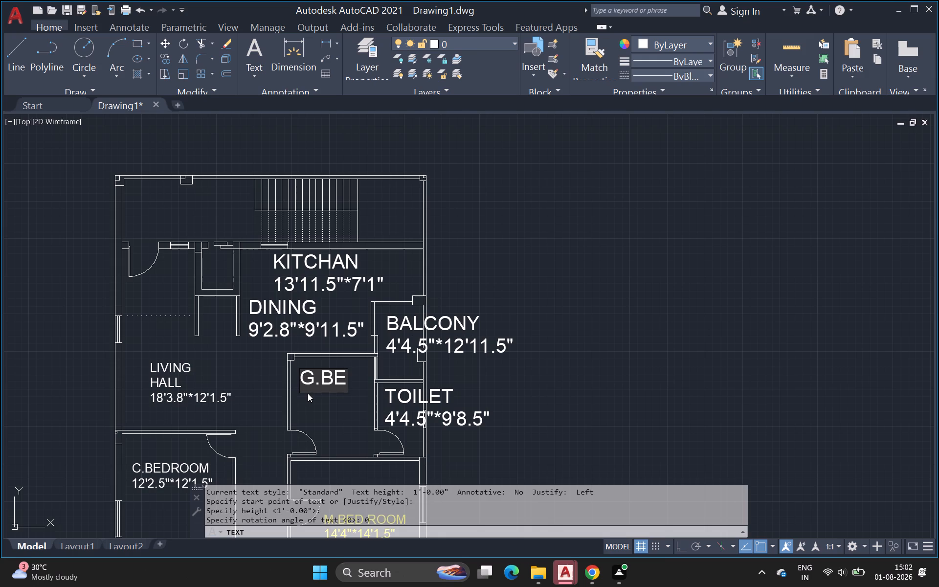
pyautogui.press('d')
pyautogui.press('r')
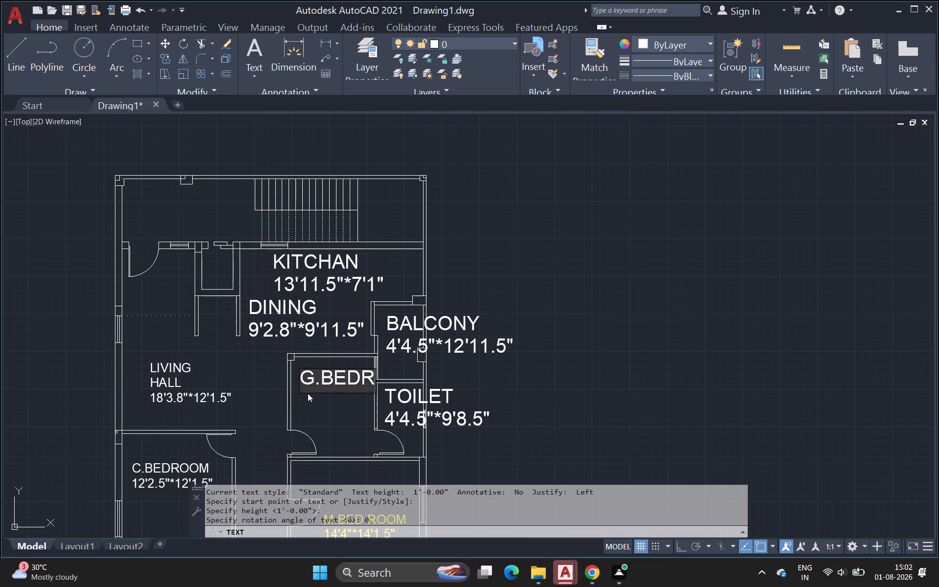
pyautogui.write('OO')
pyautogui.press('m')
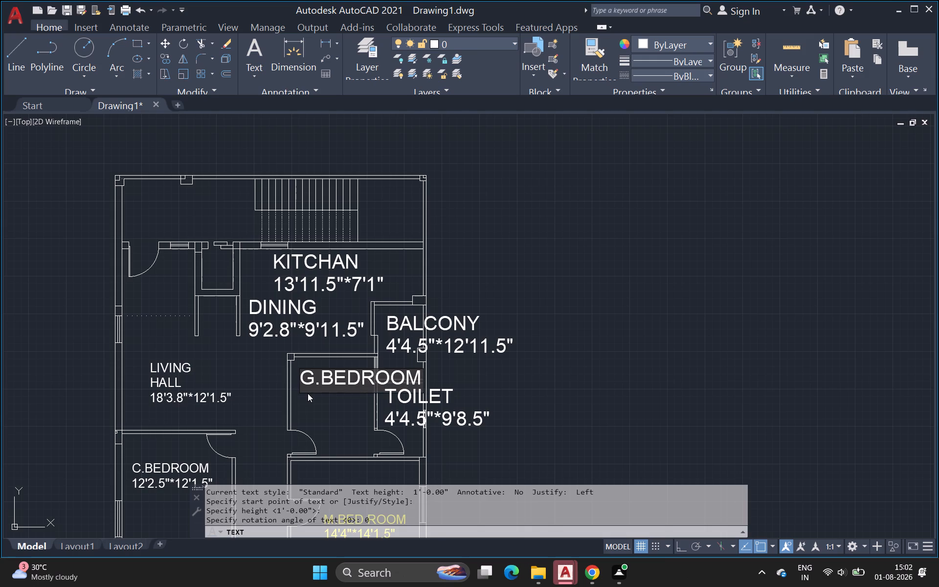
# Add the room size 9'11"*12'9" on a new line below G.BEDROOM and finish the label.
pyautogui.press('Return')
pyautogui.press('9')
pyautogui.press("'")
pyautogui.write('11')
pyautogui.hotkey('shift', '"')
pyautogui.press('Return')
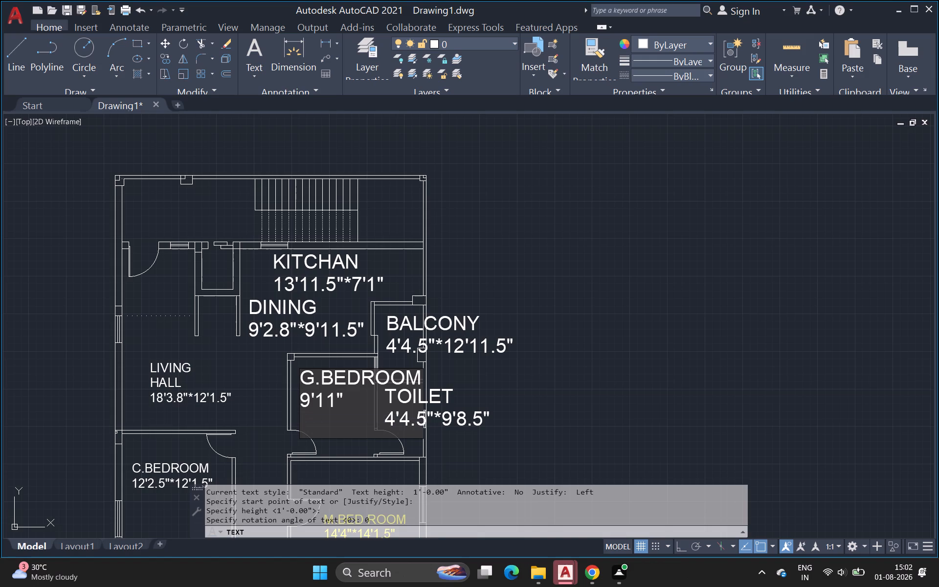
pyautogui.press('BackSpace')
pyautogui.hotkey('shift', '*')
pyautogui.write('12')
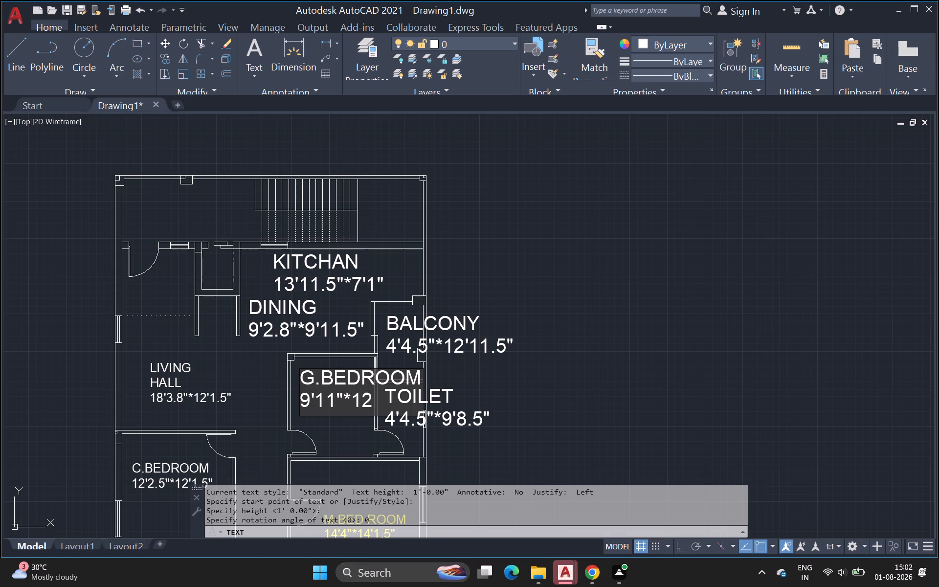
pyautogui.press("'")
pyautogui.write('9"')
pyautogui.click(152, 205)
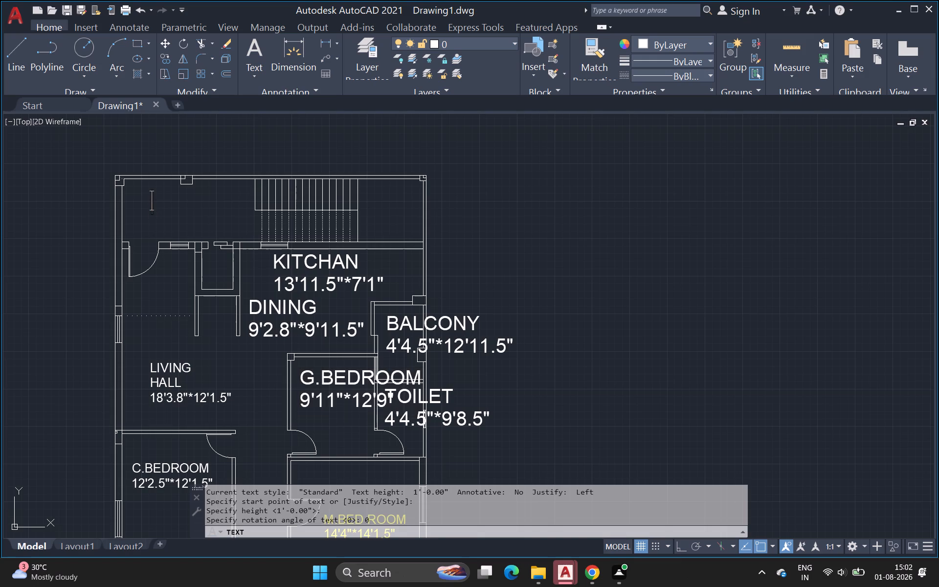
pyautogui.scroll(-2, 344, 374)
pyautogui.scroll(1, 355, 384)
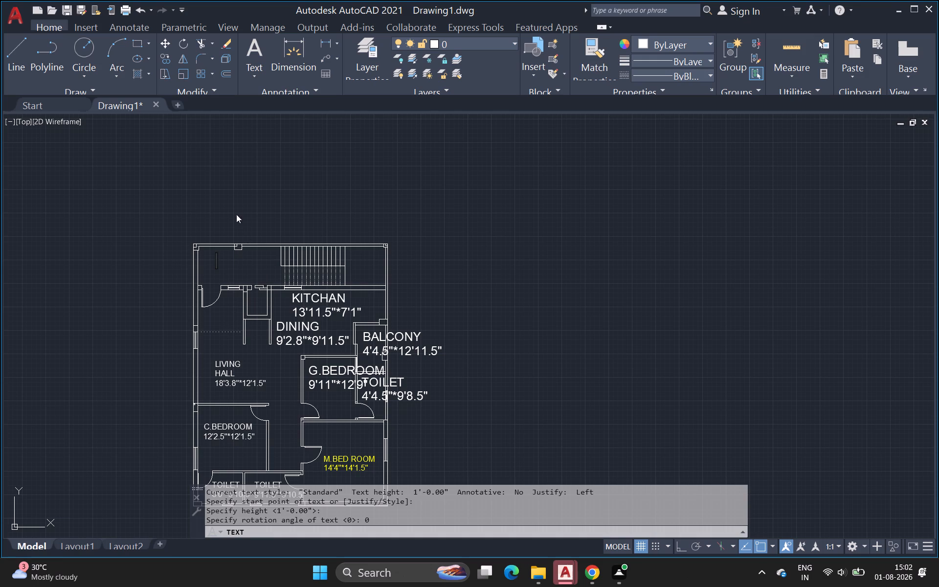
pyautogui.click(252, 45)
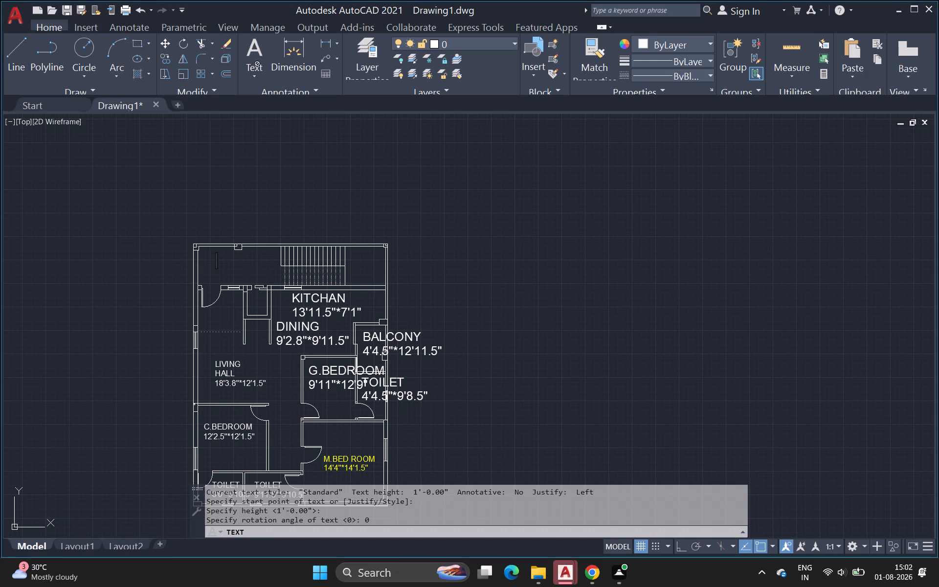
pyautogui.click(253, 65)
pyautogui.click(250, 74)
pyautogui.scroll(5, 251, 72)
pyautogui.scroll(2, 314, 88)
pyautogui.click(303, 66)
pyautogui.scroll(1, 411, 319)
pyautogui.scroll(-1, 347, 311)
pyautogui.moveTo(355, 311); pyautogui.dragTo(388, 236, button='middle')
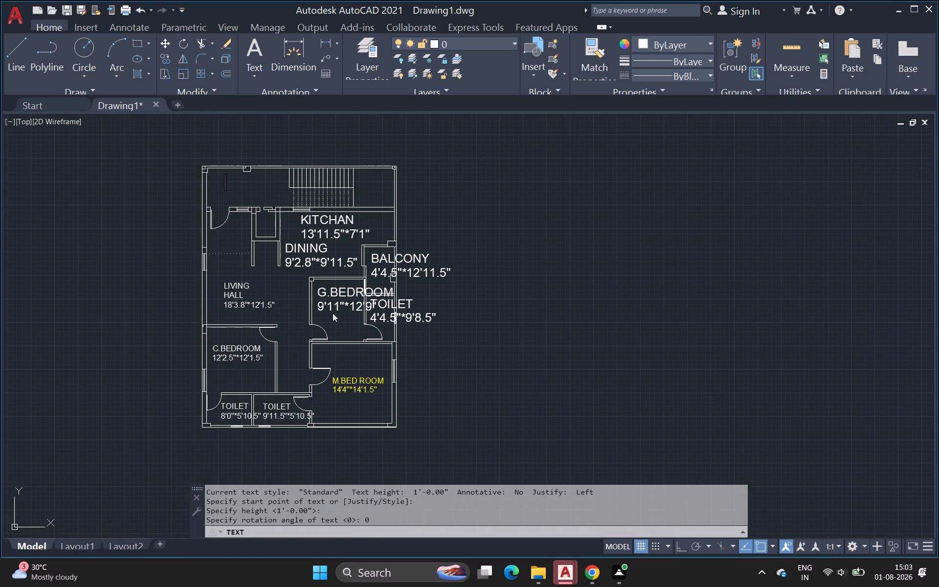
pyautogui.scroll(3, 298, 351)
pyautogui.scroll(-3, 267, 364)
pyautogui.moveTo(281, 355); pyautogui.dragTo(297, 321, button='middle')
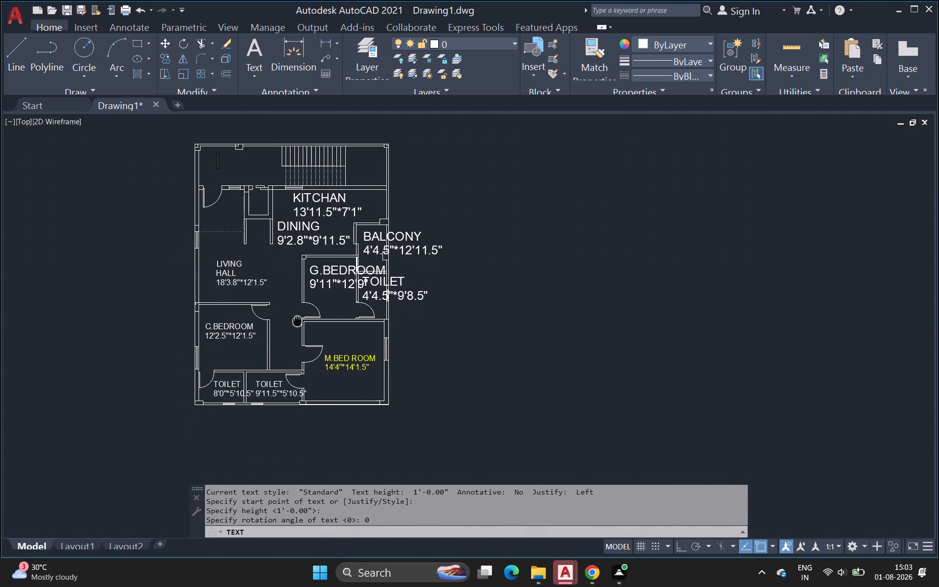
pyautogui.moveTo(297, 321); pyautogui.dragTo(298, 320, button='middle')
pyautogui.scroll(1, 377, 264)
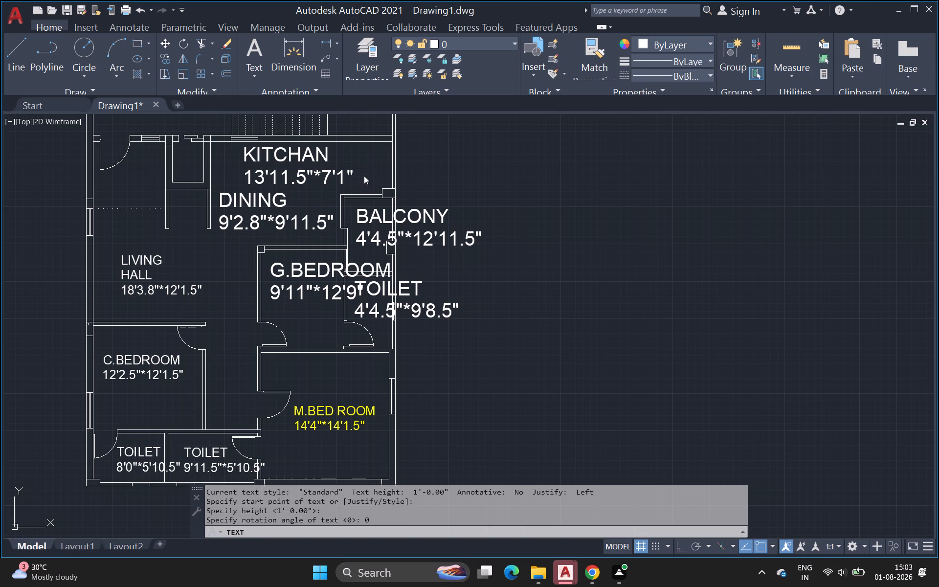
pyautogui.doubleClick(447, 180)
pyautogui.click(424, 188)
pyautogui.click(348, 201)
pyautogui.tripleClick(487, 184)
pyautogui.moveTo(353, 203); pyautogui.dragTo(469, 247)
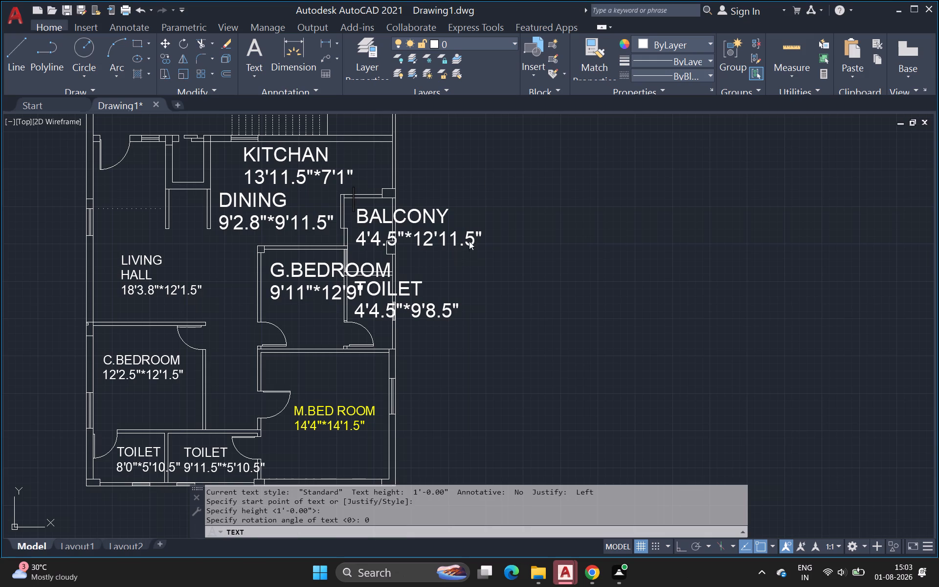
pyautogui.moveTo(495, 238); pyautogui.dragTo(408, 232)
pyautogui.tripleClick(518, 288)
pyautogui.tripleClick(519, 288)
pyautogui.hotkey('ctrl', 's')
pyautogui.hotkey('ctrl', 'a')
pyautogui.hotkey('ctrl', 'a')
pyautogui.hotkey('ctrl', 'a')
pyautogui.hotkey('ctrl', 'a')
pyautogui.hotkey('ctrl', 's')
# Exit the single-line text command without adding another label.
pyautogui.press('Escape')
pyautogui.press('Escape')
pyautogui.press('Escape')
pyautogui.press('Escape')
pyautogui.press('Escape')
pyautogui.press('Escape')
pyautogui.press('Escape')
pyautogui.press('Escape')
pyautogui.press('Escape')
pyautogui.press('Escape')
pyautogui.press('Escape')
pyautogui.press('Escape')
pyautogui.press('Escape')
pyautogui.press('Escape')
pyautogui.press('Escape')
pyautogui.press('Escape')
pyautogui.press('Escape')
pyautogui.press('Escape')
pyautogui.press('Escape')
pyautogui.press('Escape')
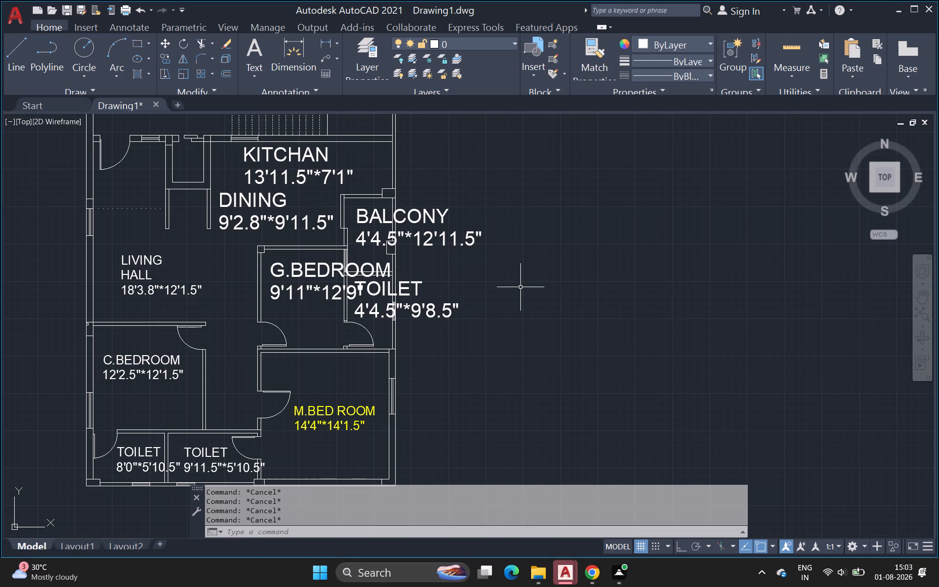
# Start saving the drawing and create a new folder named SAIKIRAN on the C: drive.
pyautogui.hotkey('ctrl', 'a')
pyautogui.hotkey('ctrl', 's')
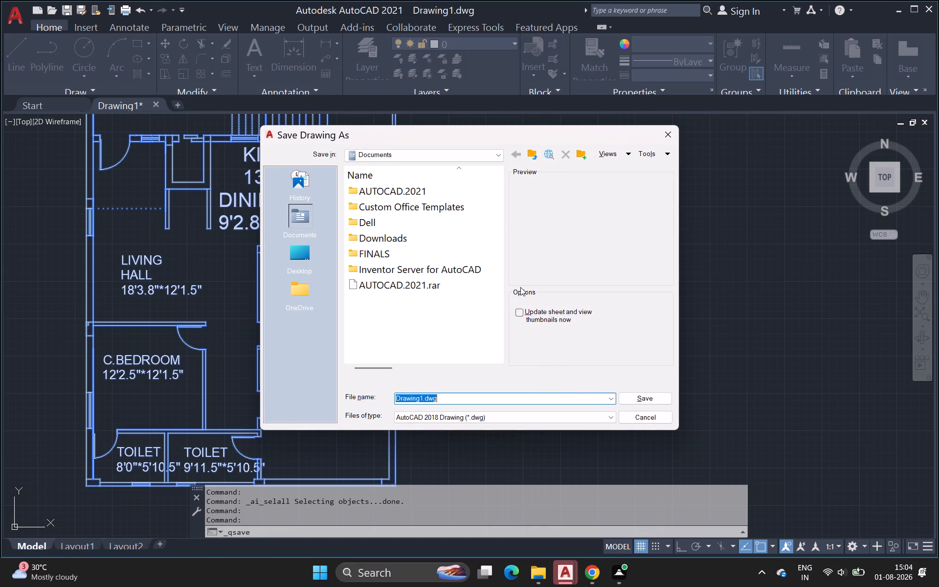
pyautogui.click(298, 248)
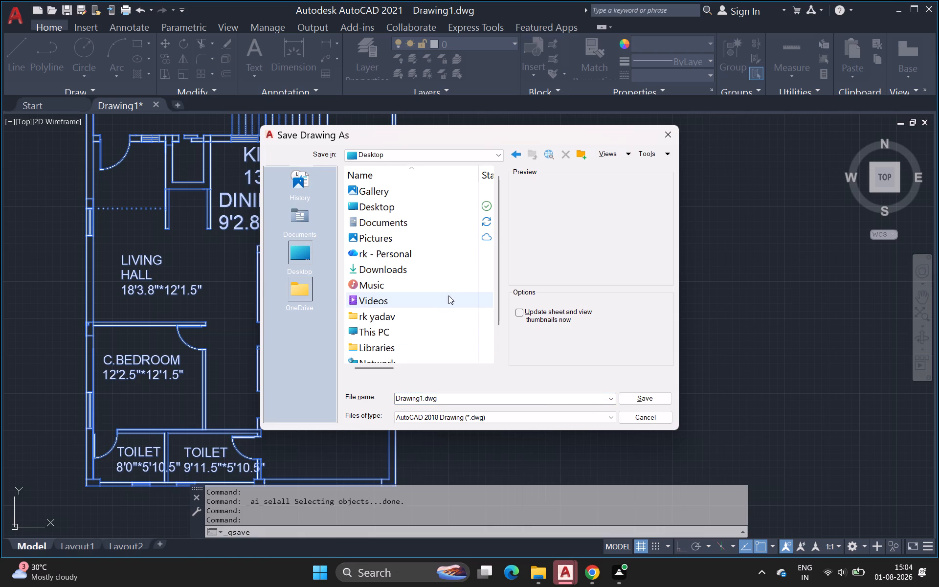
pyautogui.scroll(-8, 376, 331)
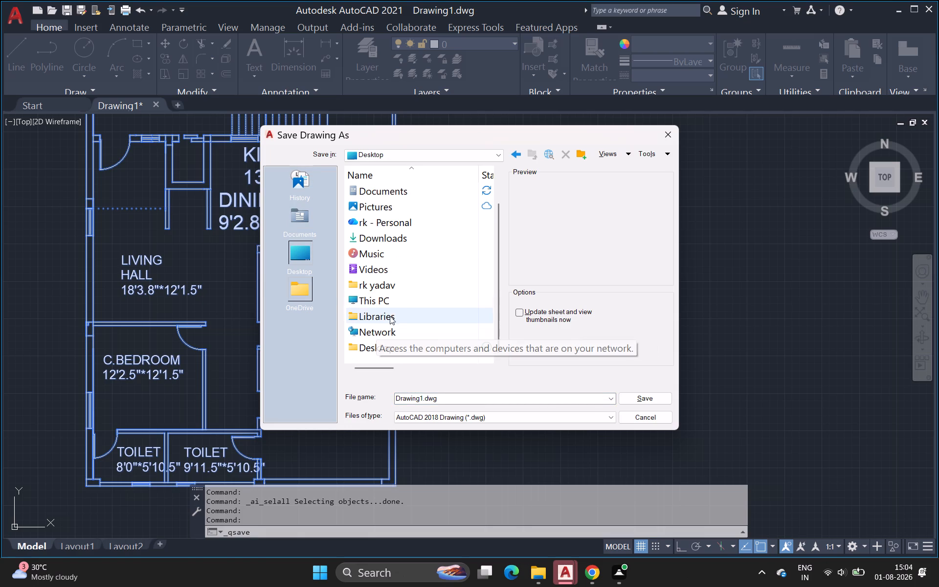
pyautogui.doubleClick(404, 304)
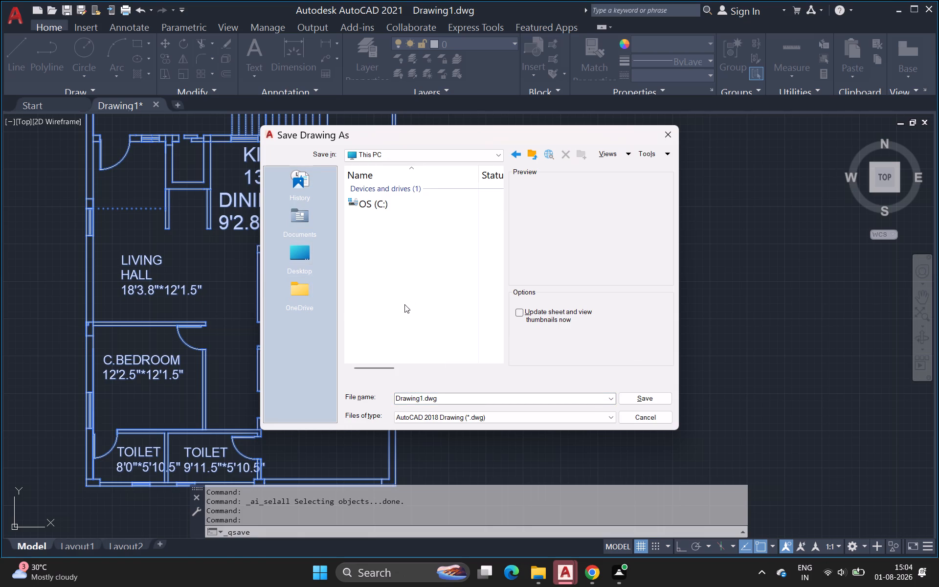
pyautogui.doubleClick(360, 209)
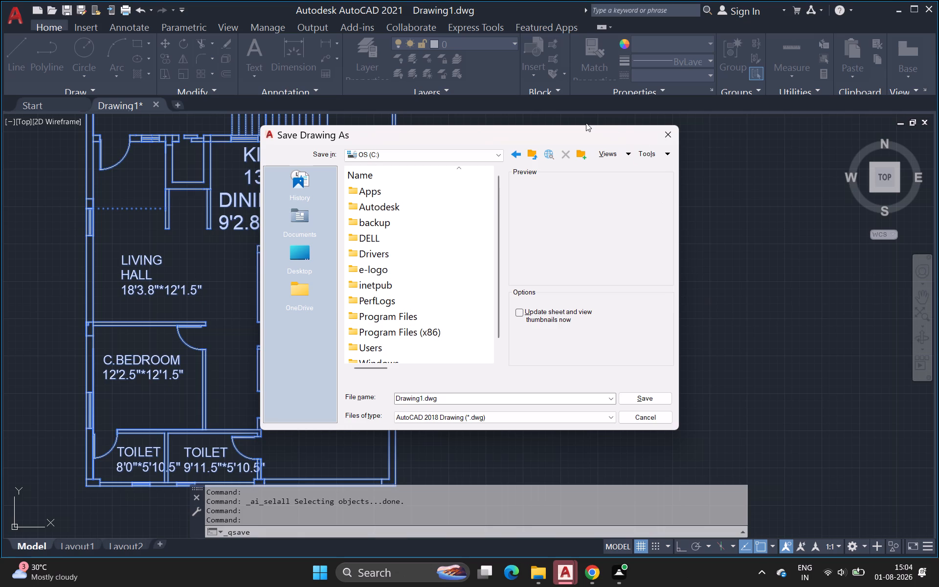
pyautogui.click(584, 155)
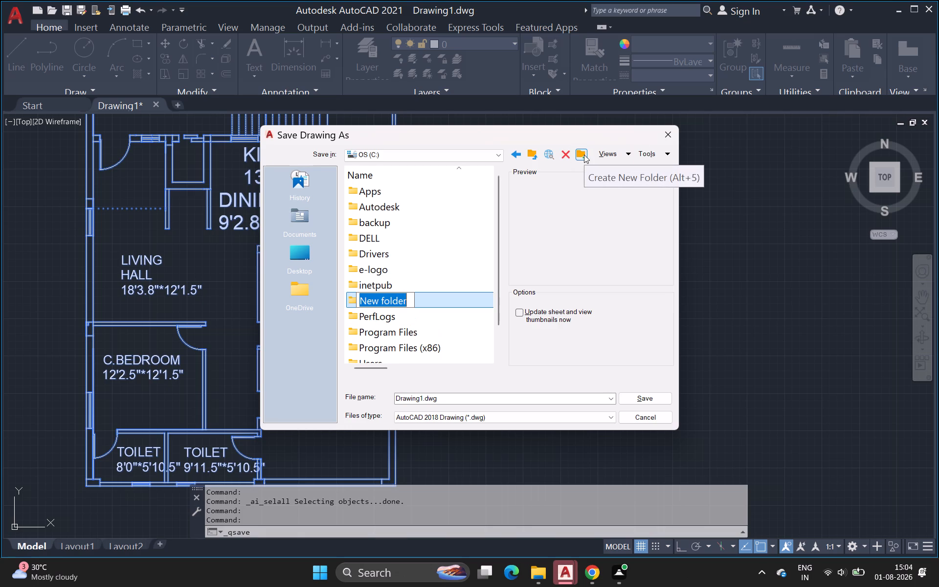
pyautogui.press('BackSpace')
pyautogui.write('SA')
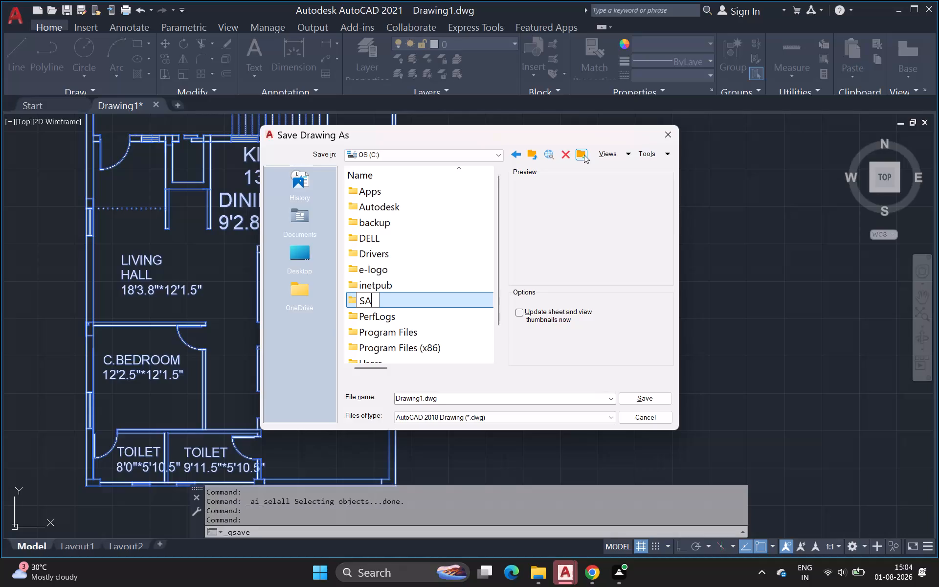
pyautogui.write('IKI')
pyautogui.press('r')
pyautogui.press('a')
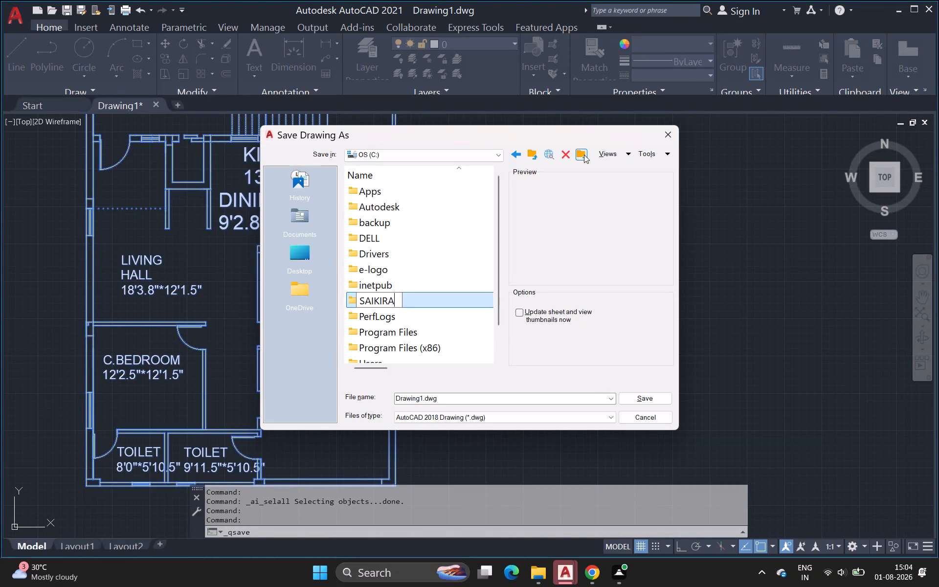
pyautogui.press('n')
pyautogui.press('Return')
# Save the drawing in the SAIKIRAN folder under the file name FLOOR PLAN.
pyautogui.doubleClick(463, 301)
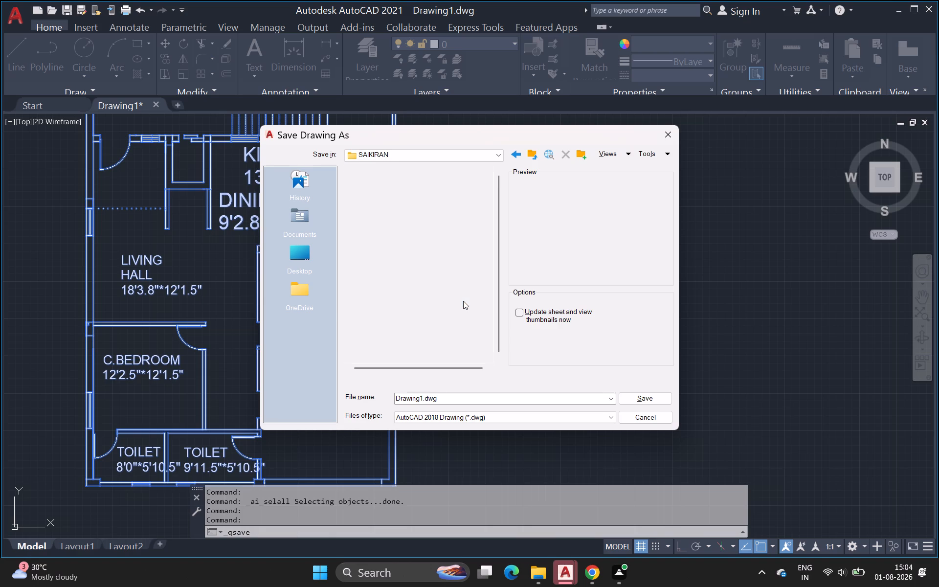
pyautogui.doubleClick(453, 400)
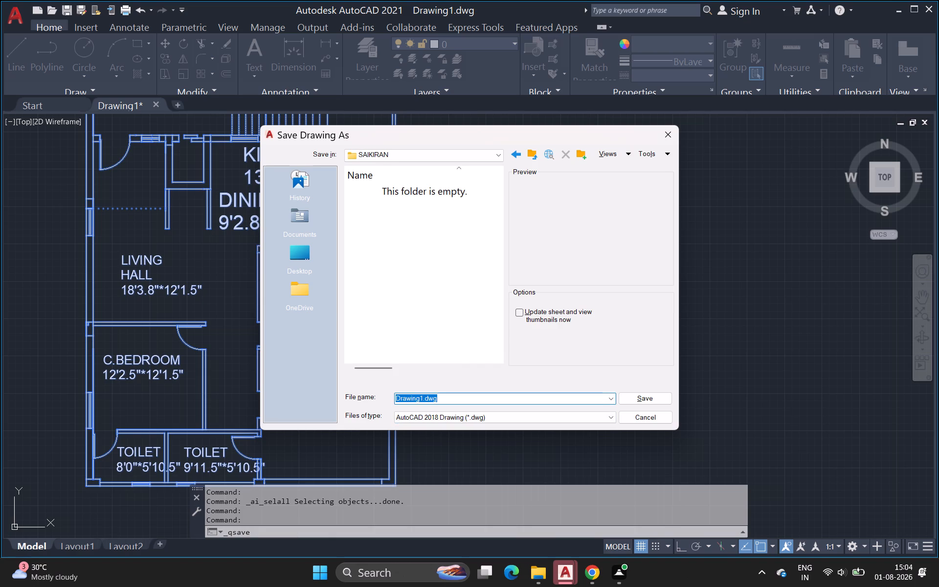
pyautogui.press('BackSpace')
pyautogui.press('BackSpace')
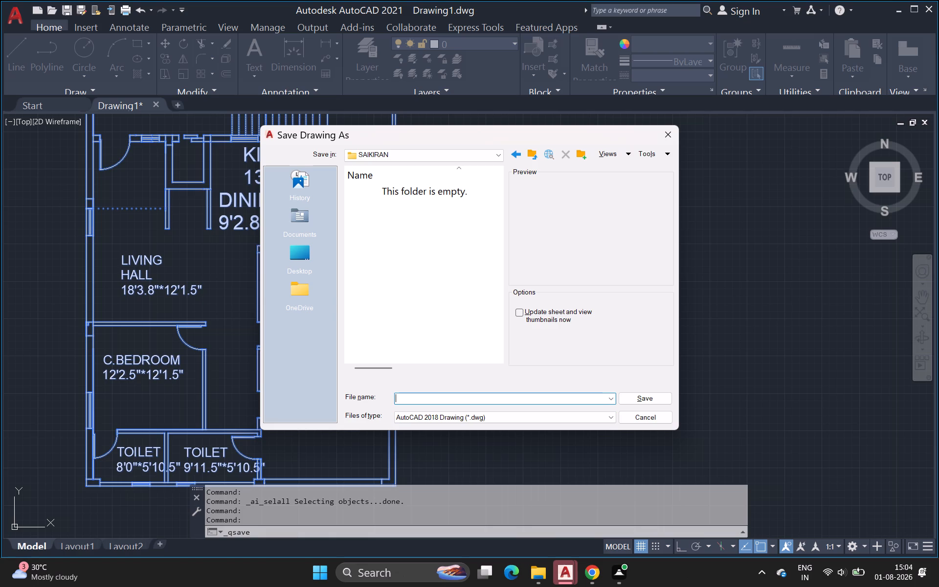
pyautogui.write('FLOO')
pyautogui.write('R')
pyautogui.press('space')
pyautogui.write('PLAN')
pyautogui.click(656, 396)
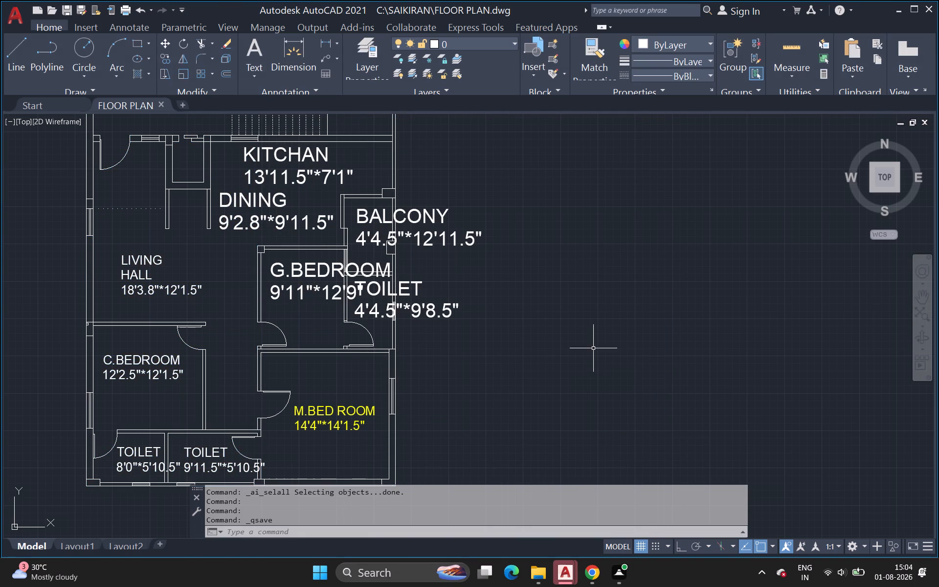
# Change the colour of the KITCHAN label and its 13'11.5"*7'1" size text to Green in their properties.
pyautogui.scroll(-2, 593, 347)
pyautogui.moveTo(593, 347); pyautogui.dragTo(444, 335, button='middle')
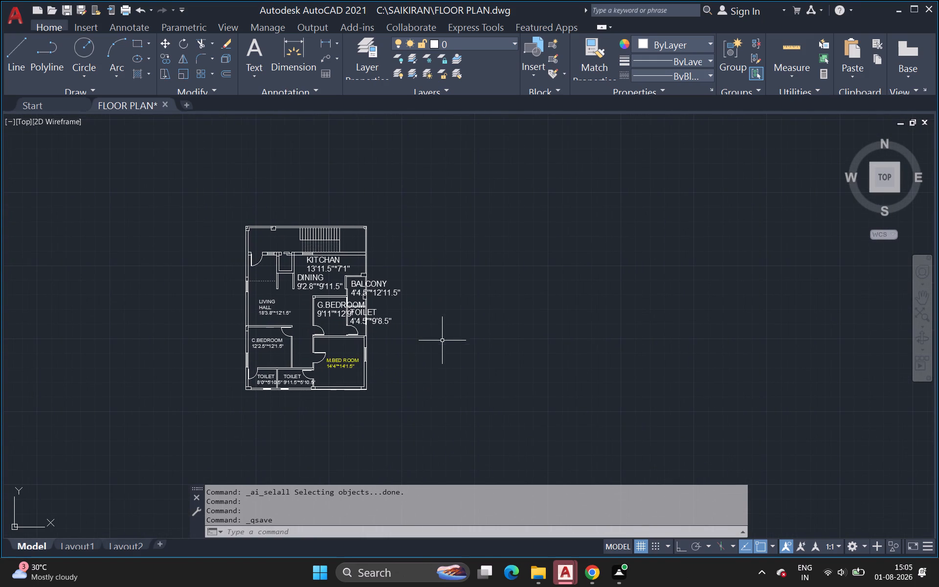
pyautogui.scroll(1, 405, 352)
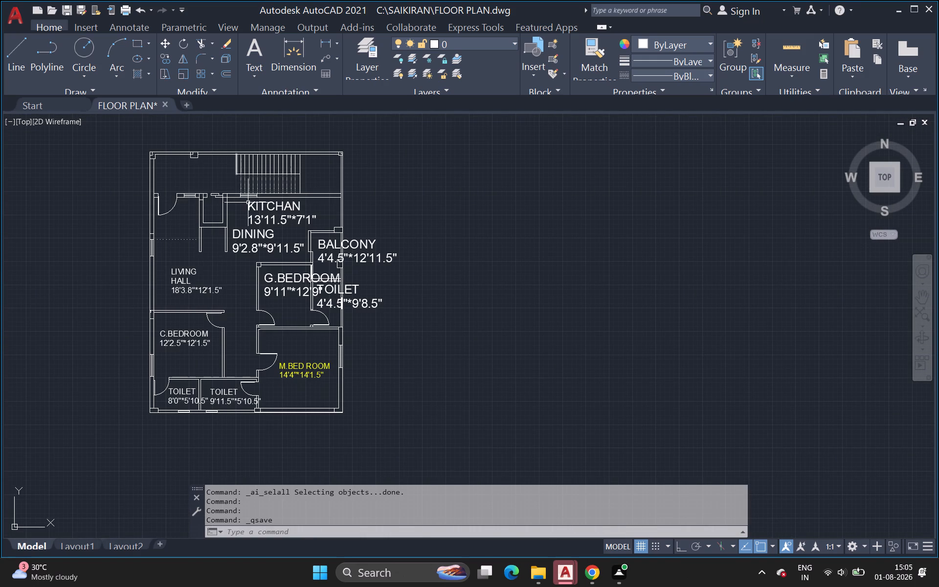
pyautogui.scroll(1, 253, 209)
pyautogui.moveTo(128, 142); pyautogui.dragTo(144, 177, button='middle')
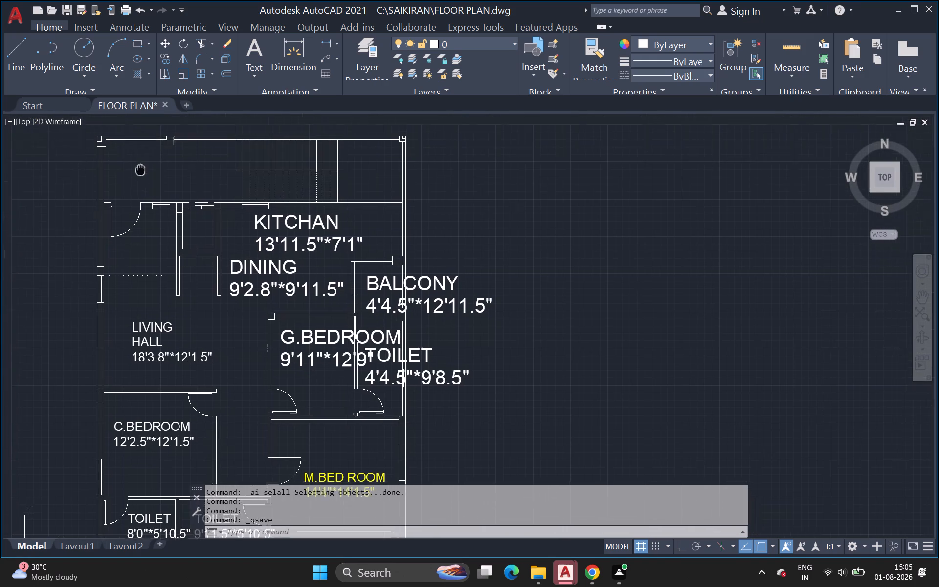
pyautogui.moveTo(144, 177); pyautogui.dragTo(174, 228, button='middle')
pyautogui.scroll(2, 210, 248)
pyautogui.scroll(-1, 236, 265)
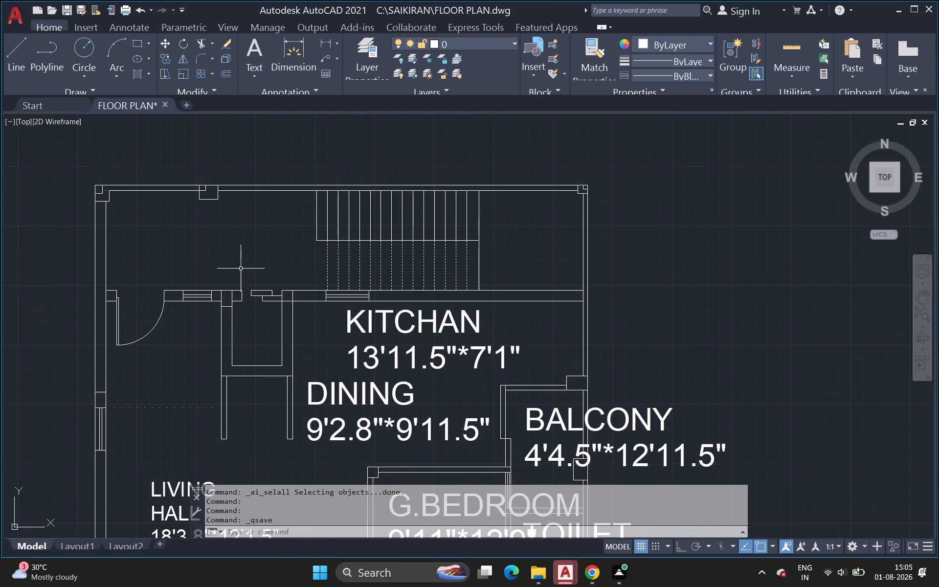
pyautogui.click(321, 307)
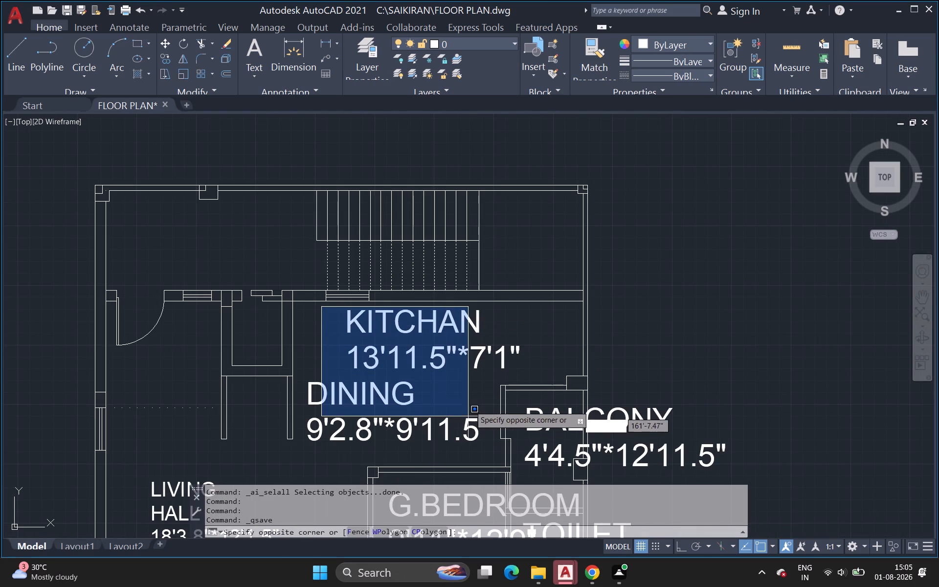
pyautogui.click(538, 374)
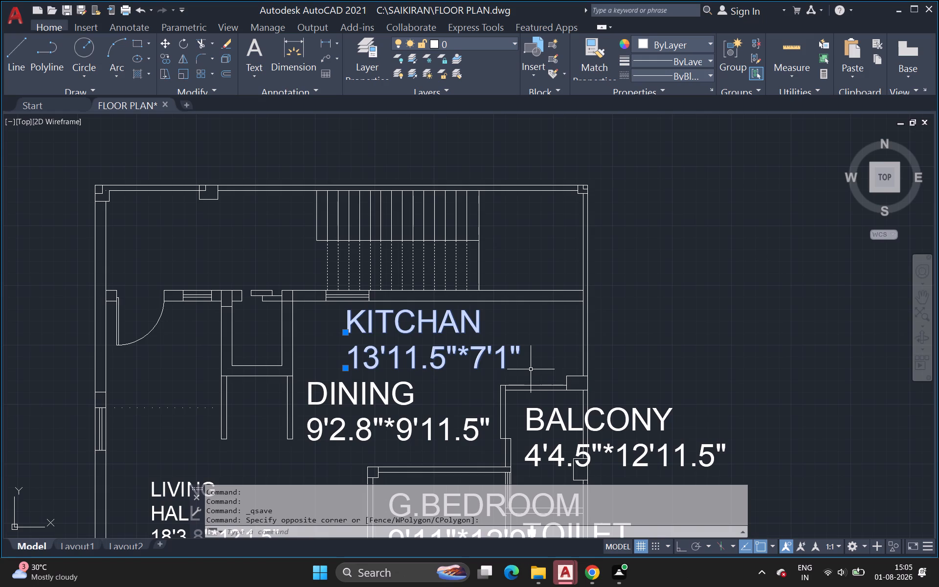
pyautogui.write('PR')
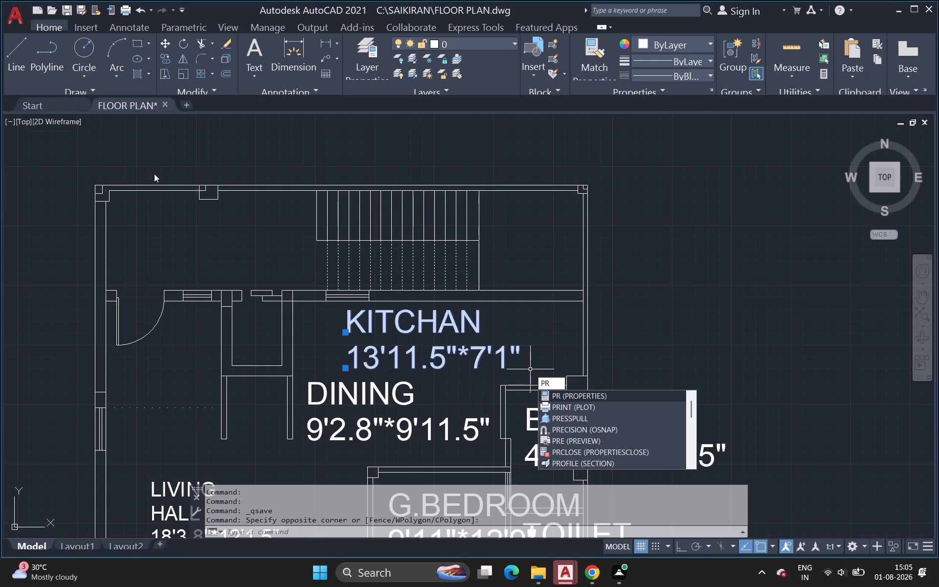
pyautogui.press('Return')
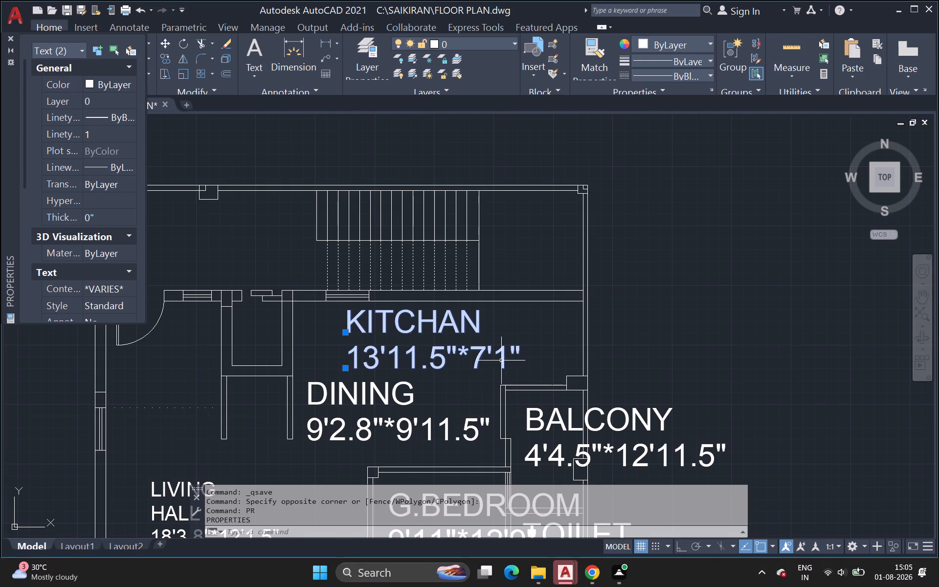
pyautogui.click(831, 137)
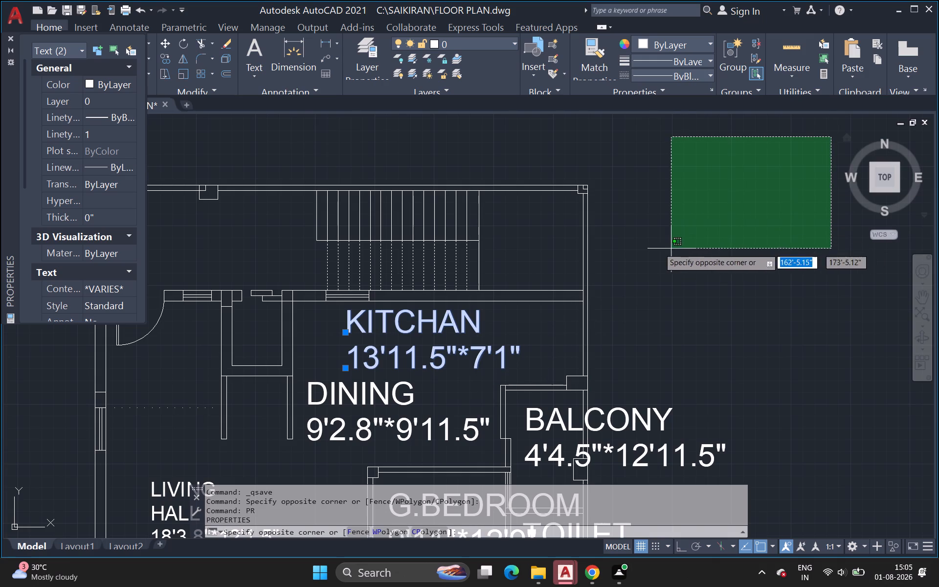
pyautogui.click(675, 248)
pyautogui.scroll(-2, 84, 201)
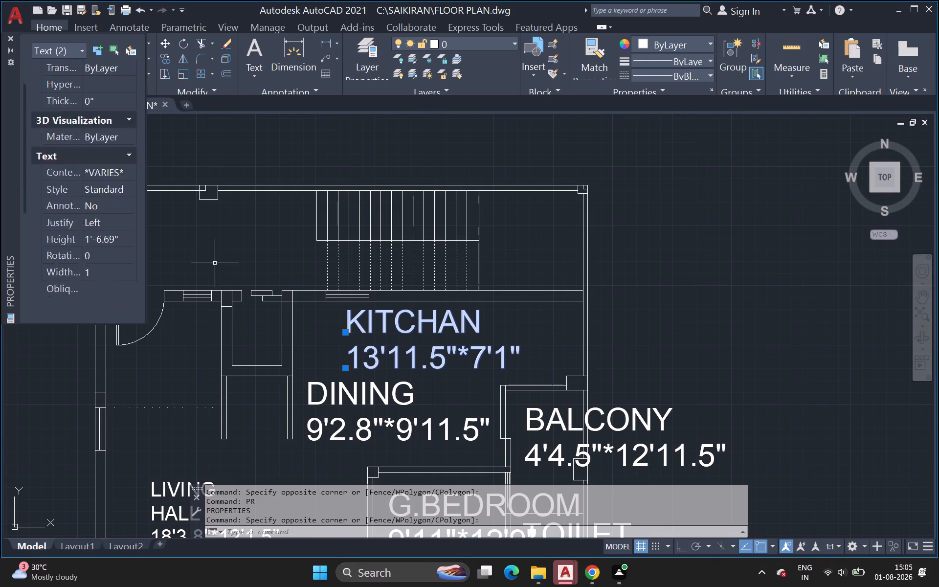
pyautogui.scroll(-1, 107, 219)
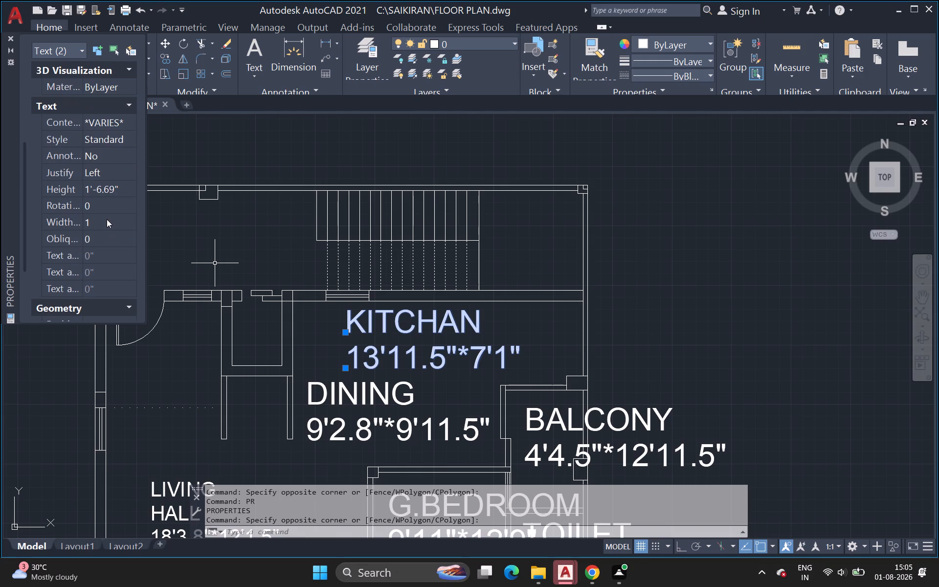
pyautogui.scroll(-2, 107, 220)
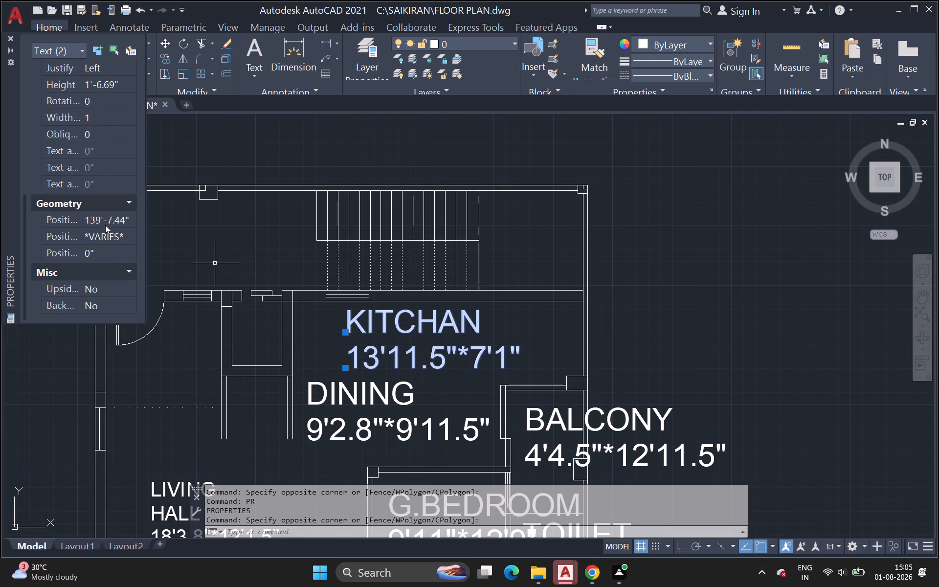
pyautogui.scroll(-3, 106, 214)
pyautogui.scroll(3, 105, 210)
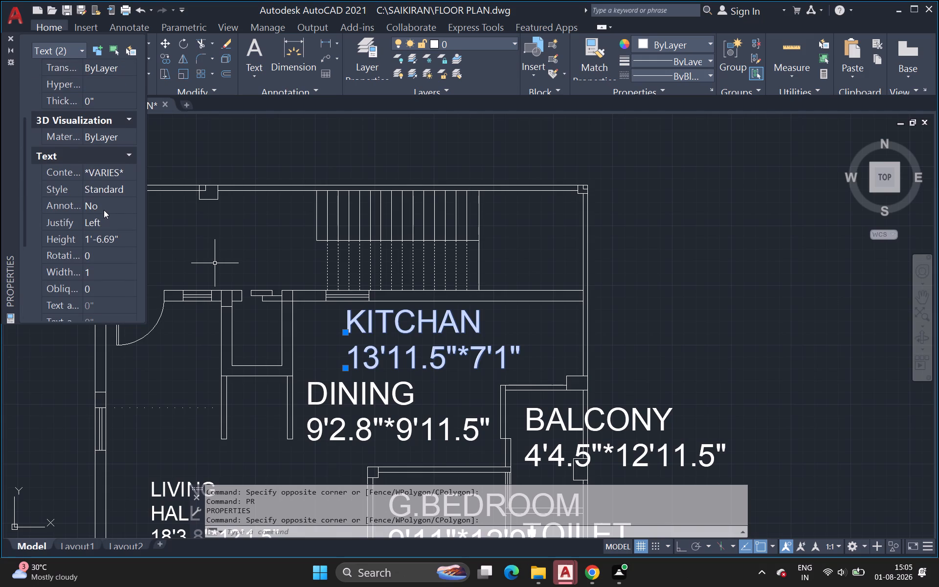
pyautogui.scroll(3, 104, 210)
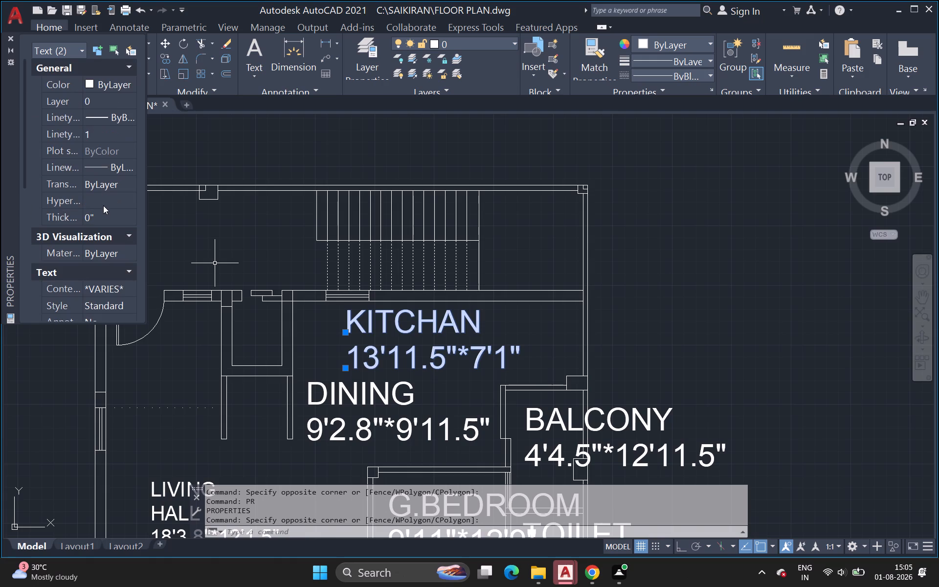
pyautogui.scroll(1, 104, 134)
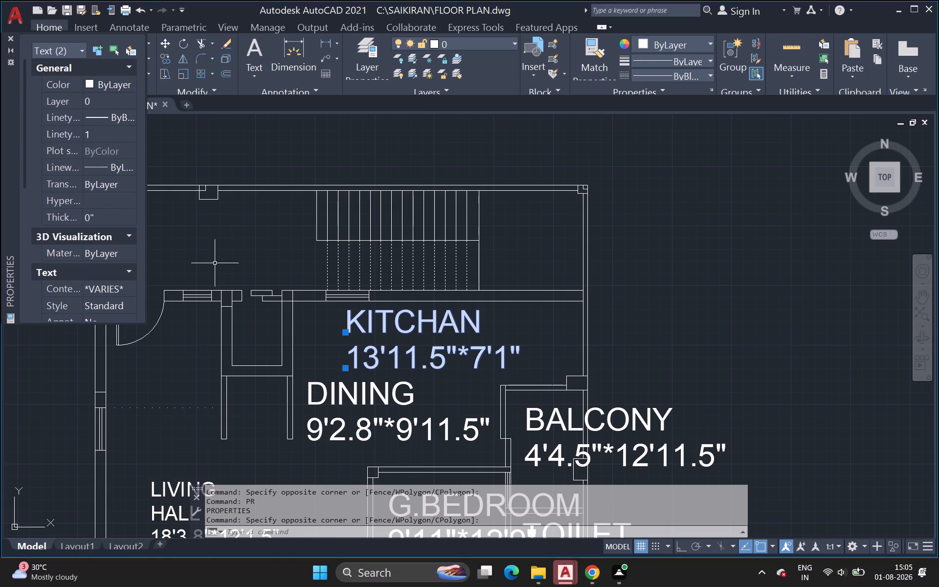
pyautogui.click(89, 86)
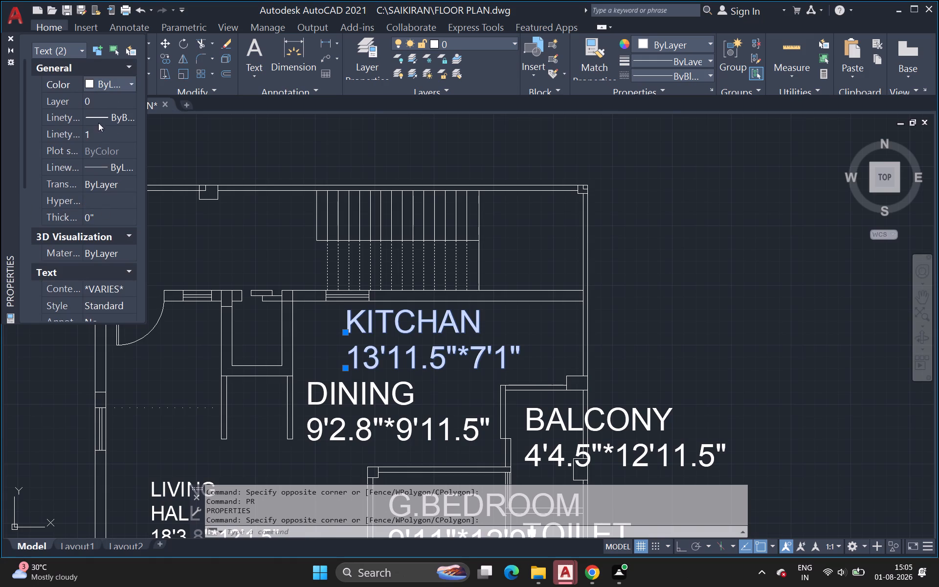
pyautogui.click(112, 83)
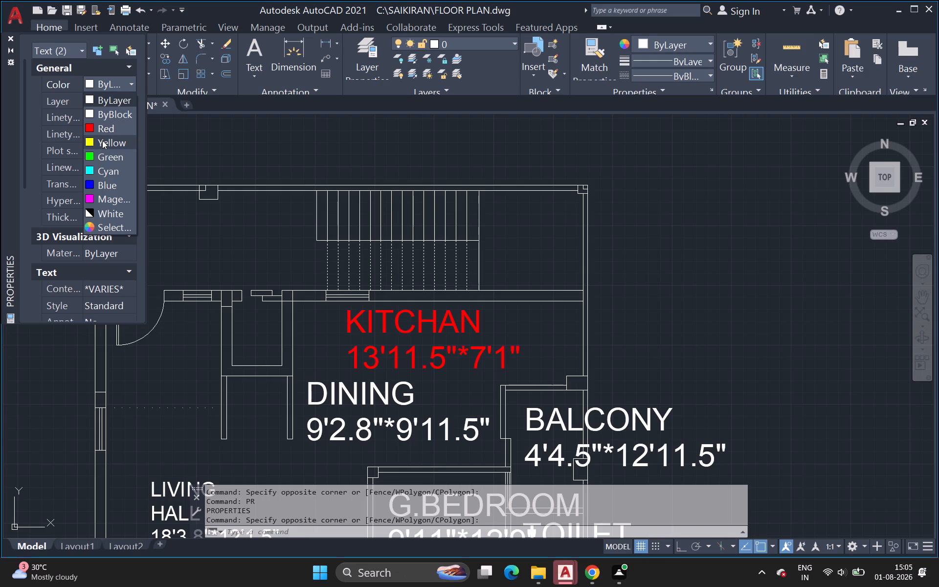
pyautogui.click(102, 156)
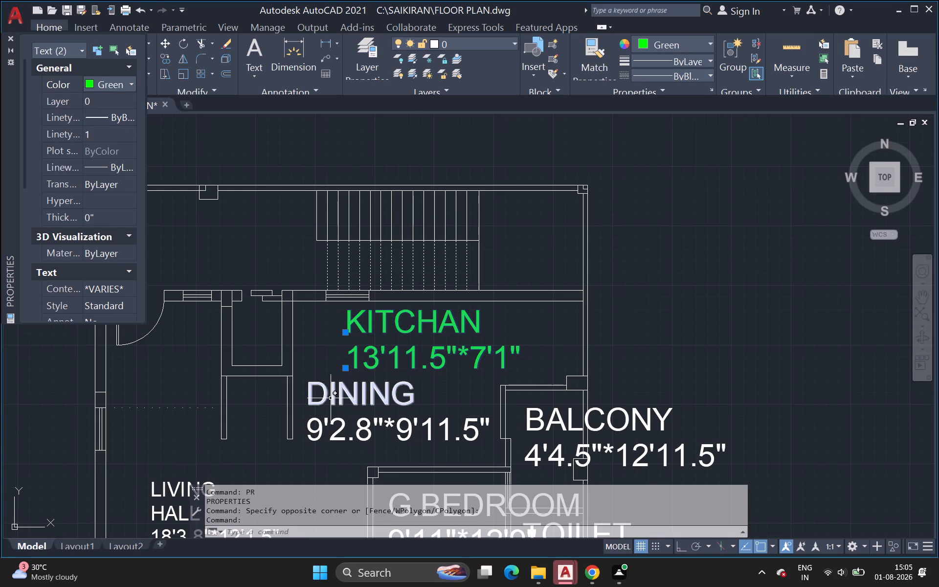
pyautogui.click(10, 37)
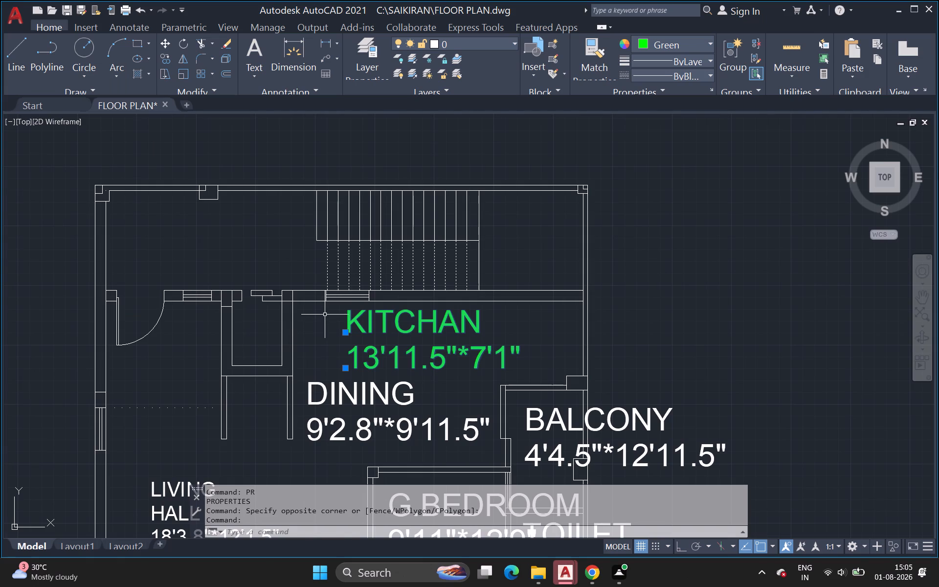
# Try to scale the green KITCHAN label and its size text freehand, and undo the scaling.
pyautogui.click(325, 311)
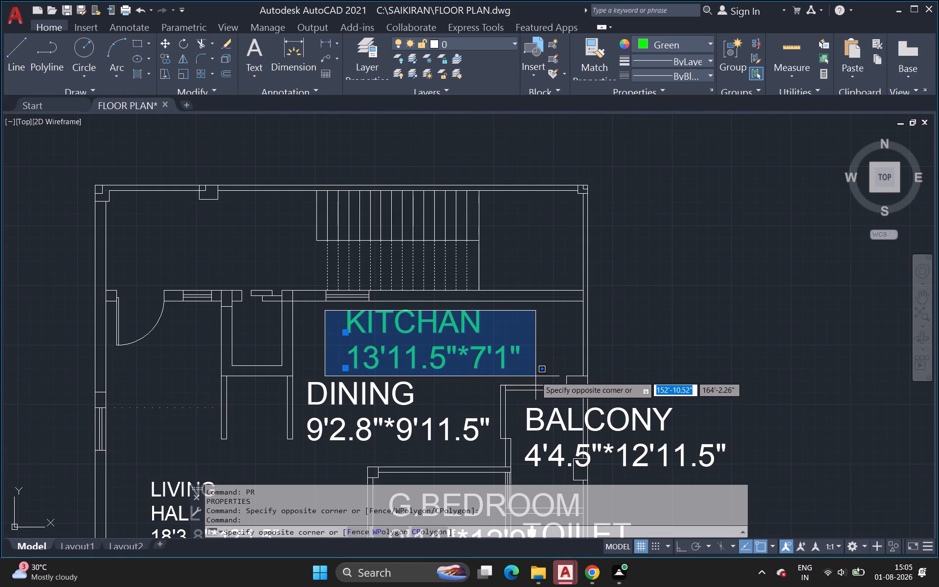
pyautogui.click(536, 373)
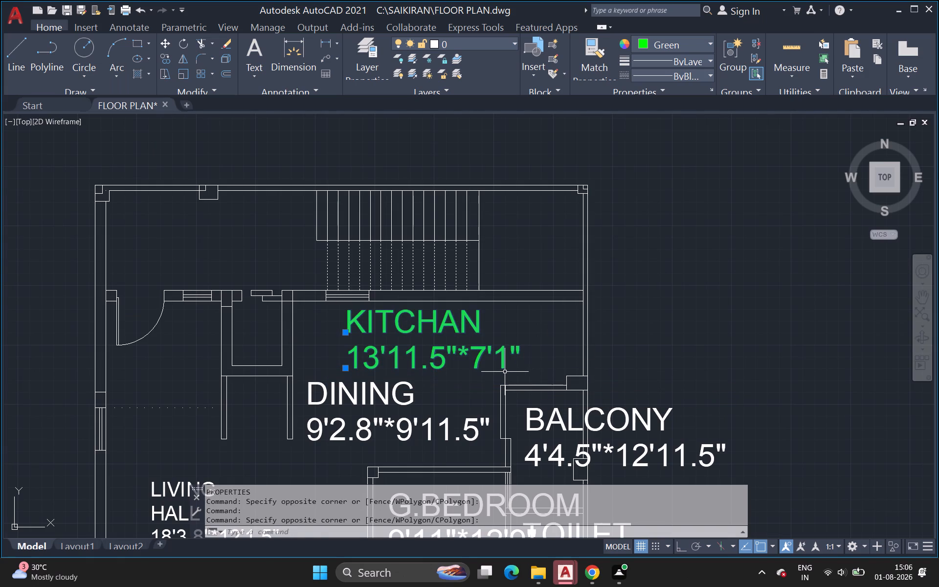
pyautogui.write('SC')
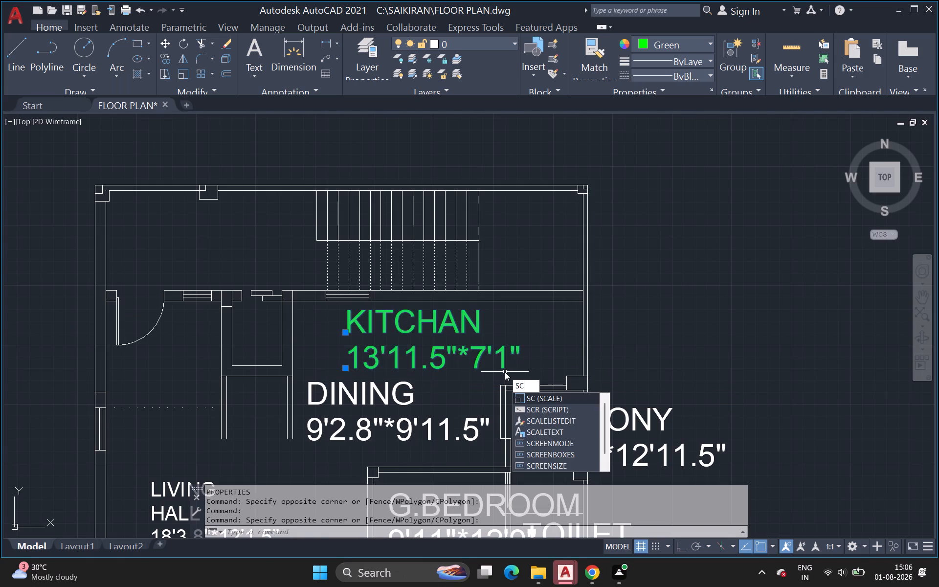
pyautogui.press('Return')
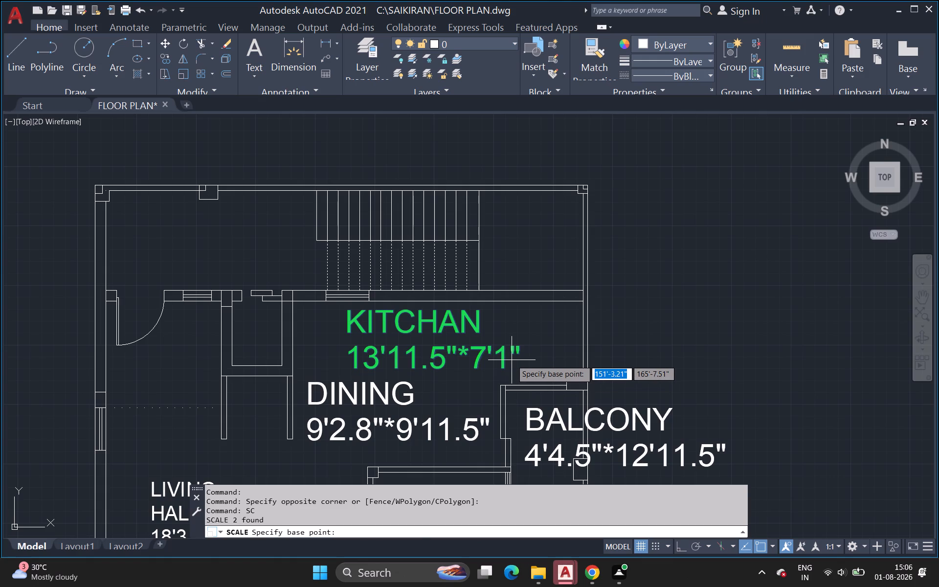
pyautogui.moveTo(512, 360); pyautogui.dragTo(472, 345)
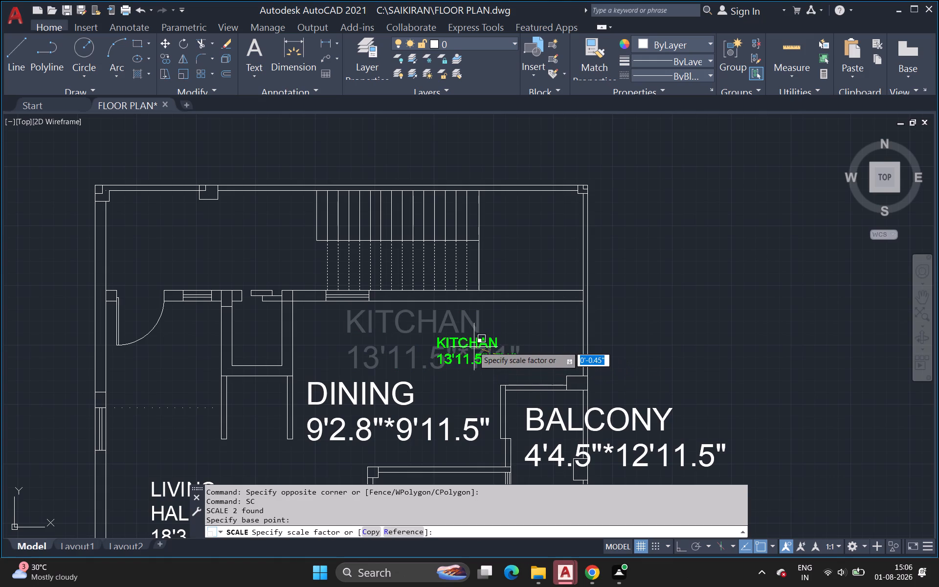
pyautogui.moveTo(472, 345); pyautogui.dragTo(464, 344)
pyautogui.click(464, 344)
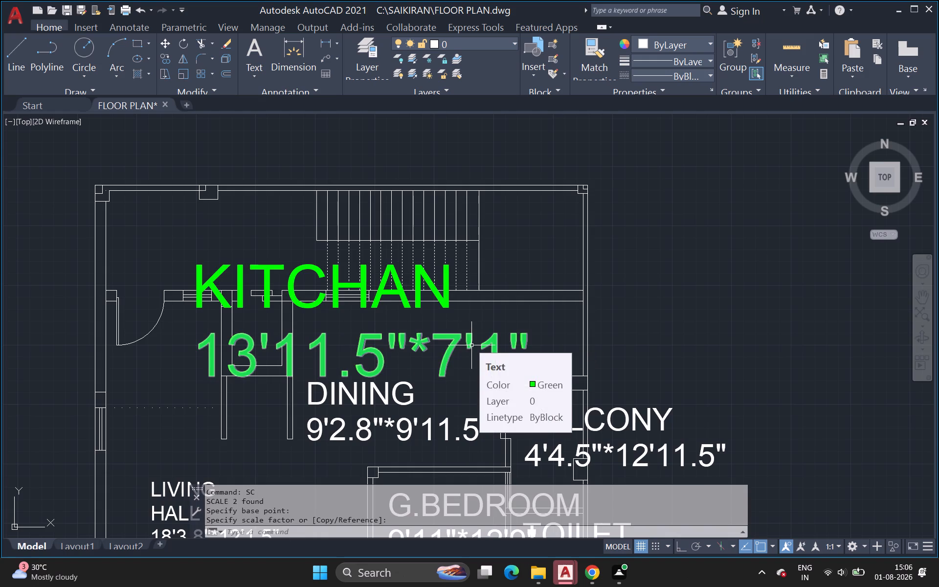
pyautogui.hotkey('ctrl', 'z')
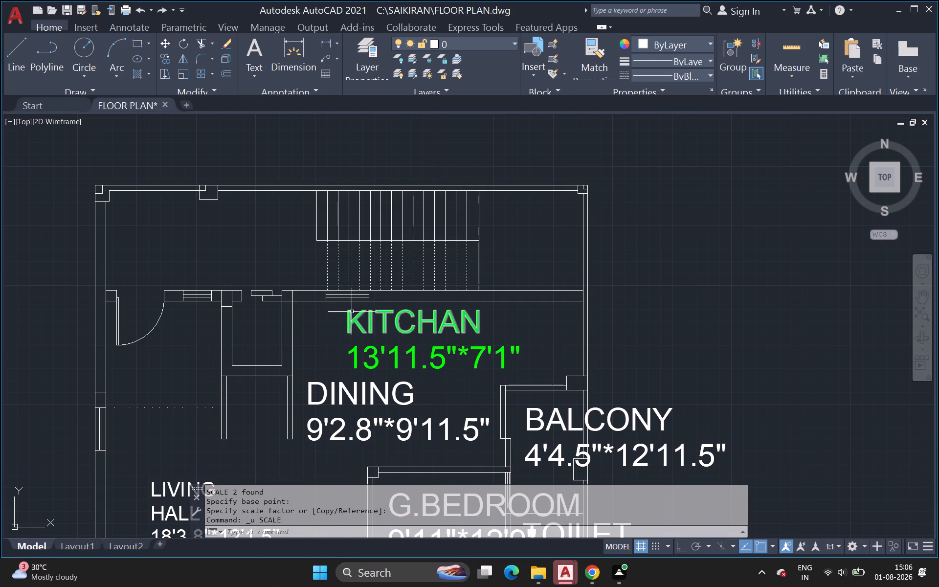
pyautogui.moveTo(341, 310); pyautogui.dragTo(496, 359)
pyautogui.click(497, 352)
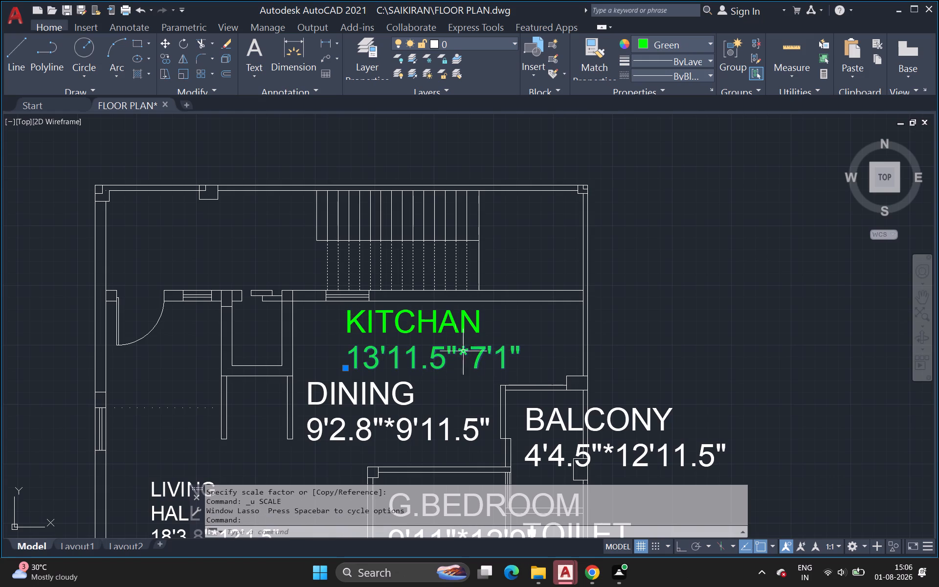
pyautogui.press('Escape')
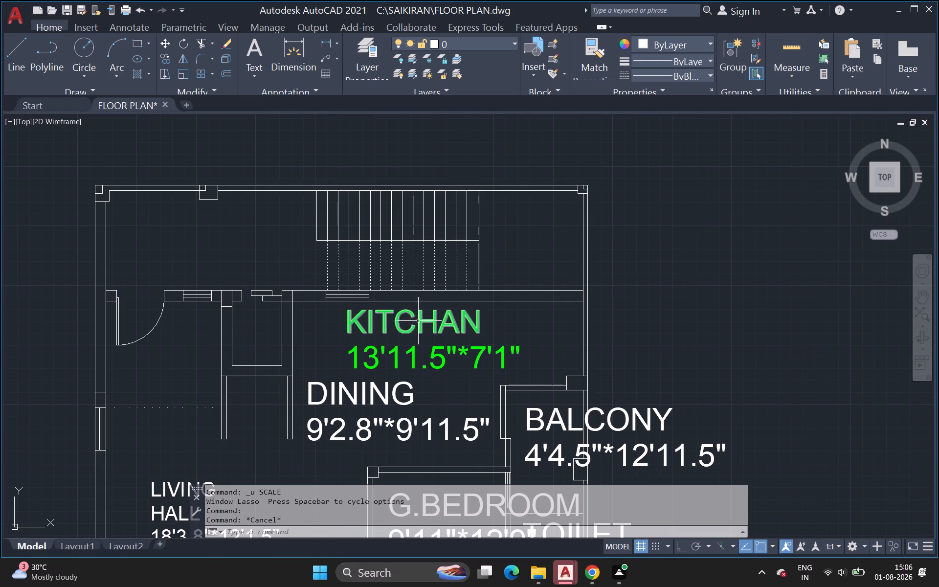
# Scale the green KITCHAN label and its 13'11.5"*7'1" size text down freehand to less than half size.
pyautogui.scroll(4, 334, 313)
pyautogui.scroll(-5, 339, 310)
pyautogui.moveTo(339, 310); pyautogui.dragTo(308, 278, button='middle')
pyautogui.moveTo(308, 264); pyautogui.dragTo(339, 303)
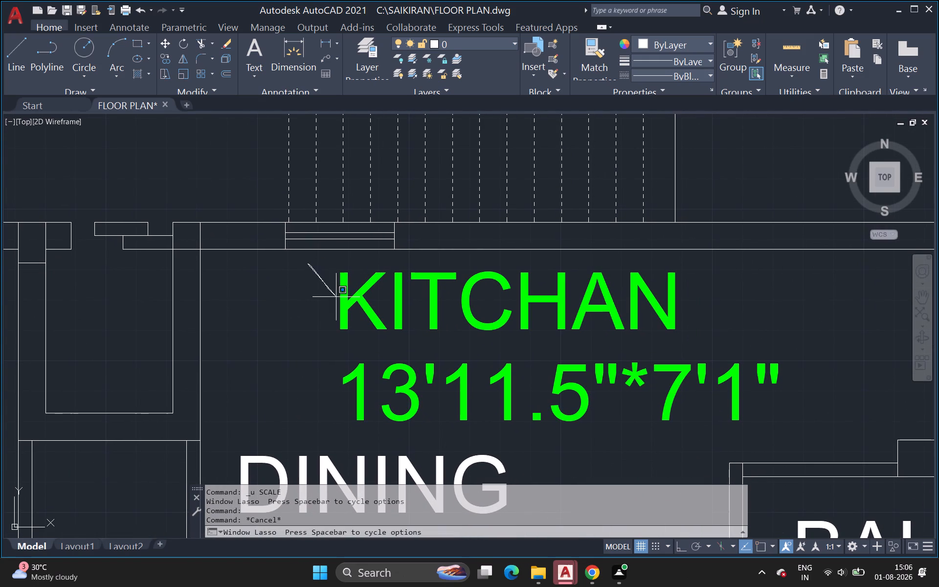
pyautogui.moveTo(339, 303); pyautogui.dragTo(443, 374)
pyautogui.moveTo(312, 255); pyautogui.dragTo(312, 258)
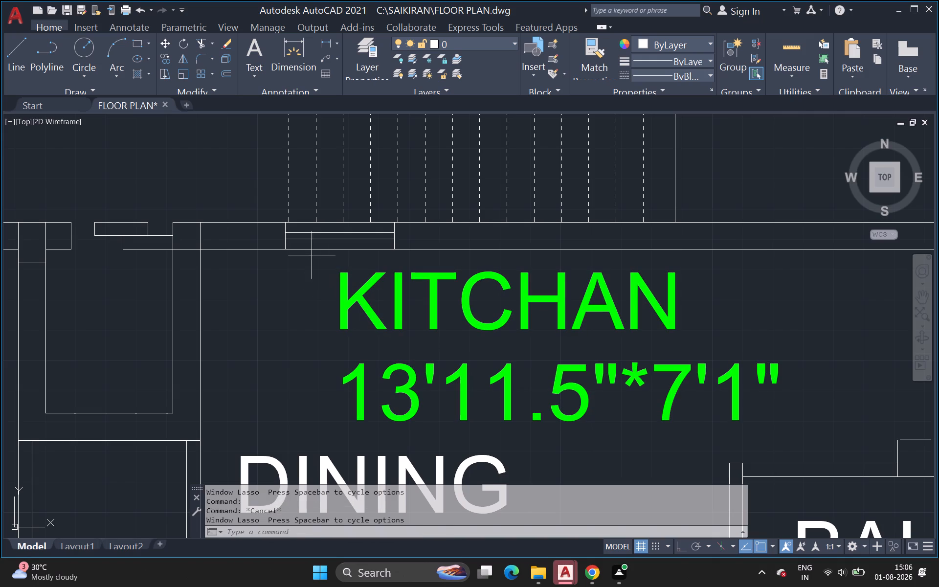
pyautogui.moveTo(312, 258); pyautogui.dragTo(452, 380)
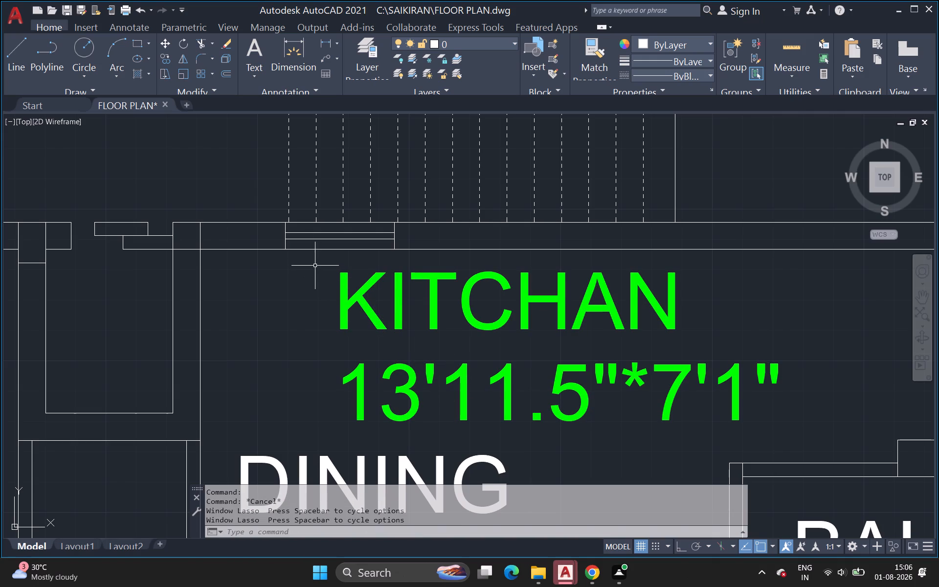
pyautogui.click(314, 264)
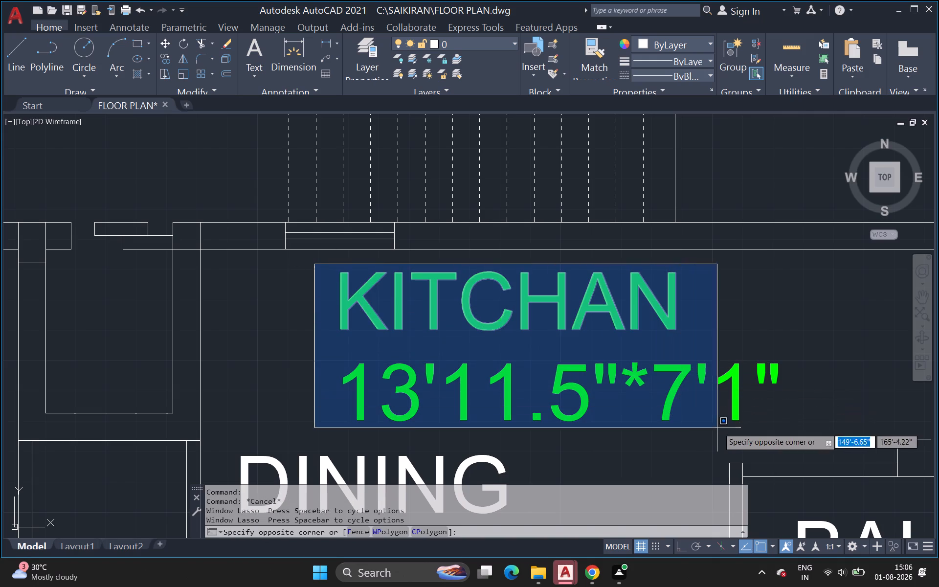
pyautogui.click(796, 427)
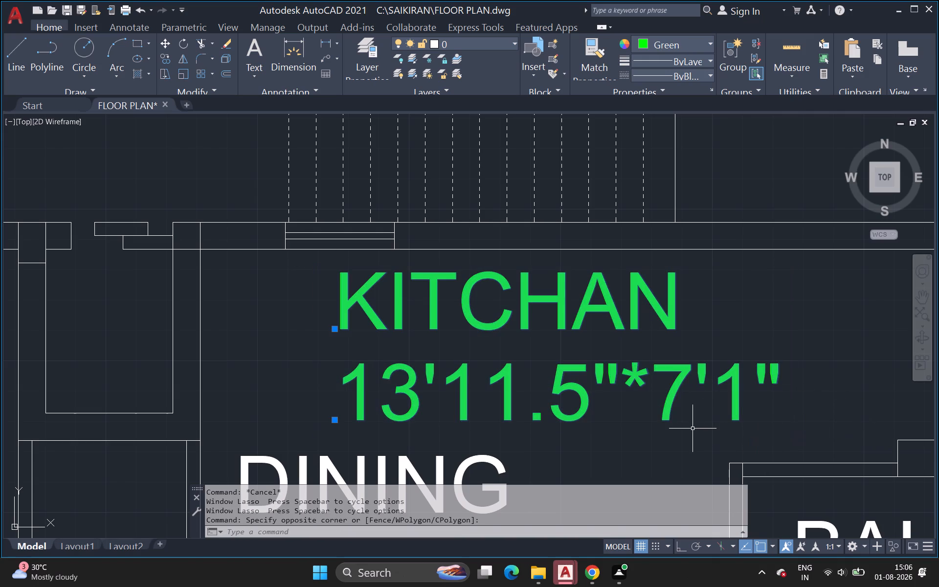
pyautogui.press('s')
pyautogui.press('c')
pyautogui.press('Return')
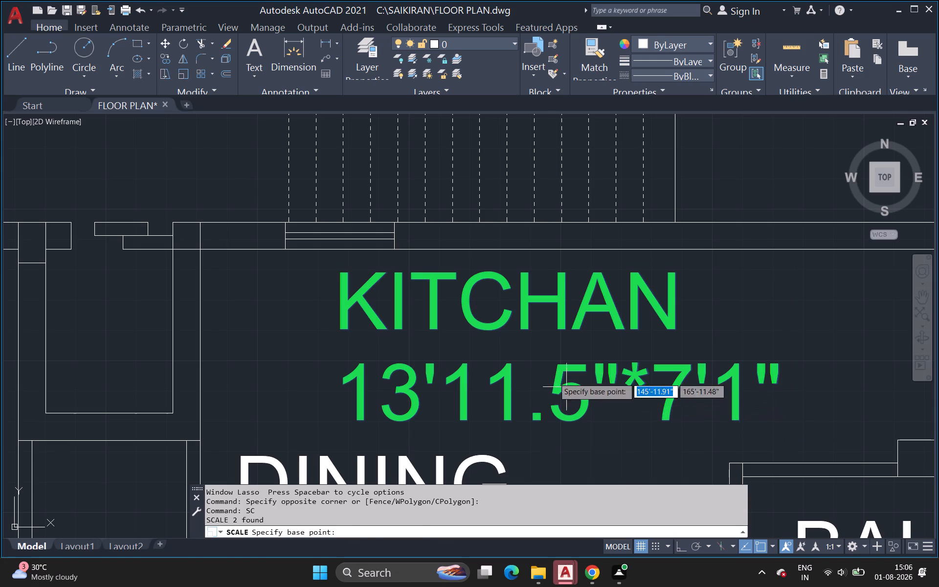
pyautogui.moveTo(592, 340); pyautogui.dragTo(441, 375)
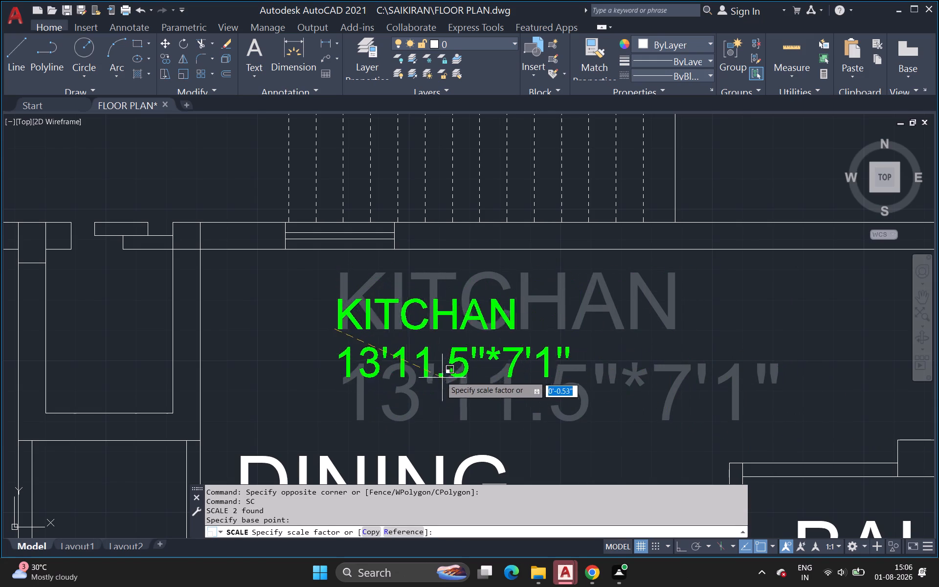
pyautogui.moveTo(441, 375); pyautogui.dragTo(410, 342)
pyautogui.click(410, 342)
pyautogui.click(413, 340)
pyautogui.doubleClick(413, 340)
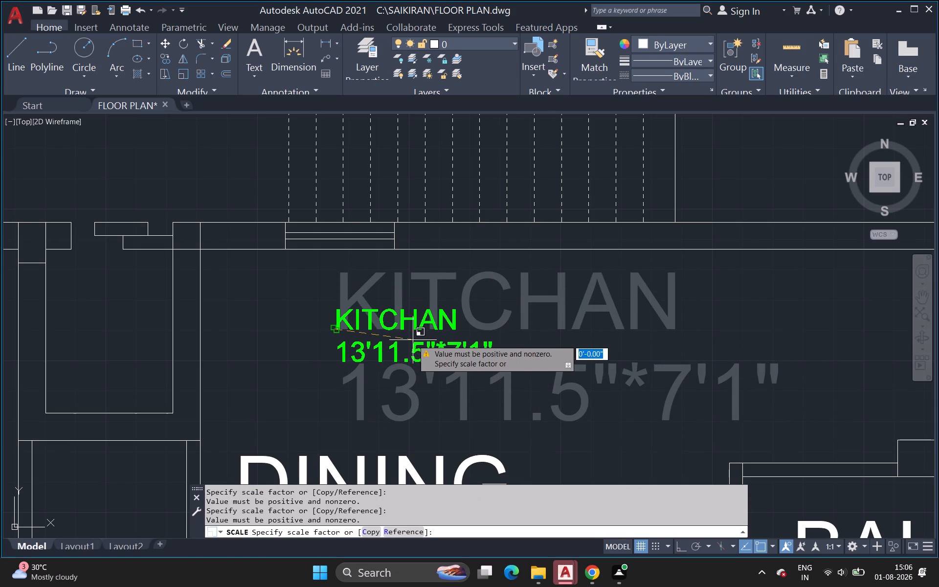
pyautogui.doubleClick(463, 354)
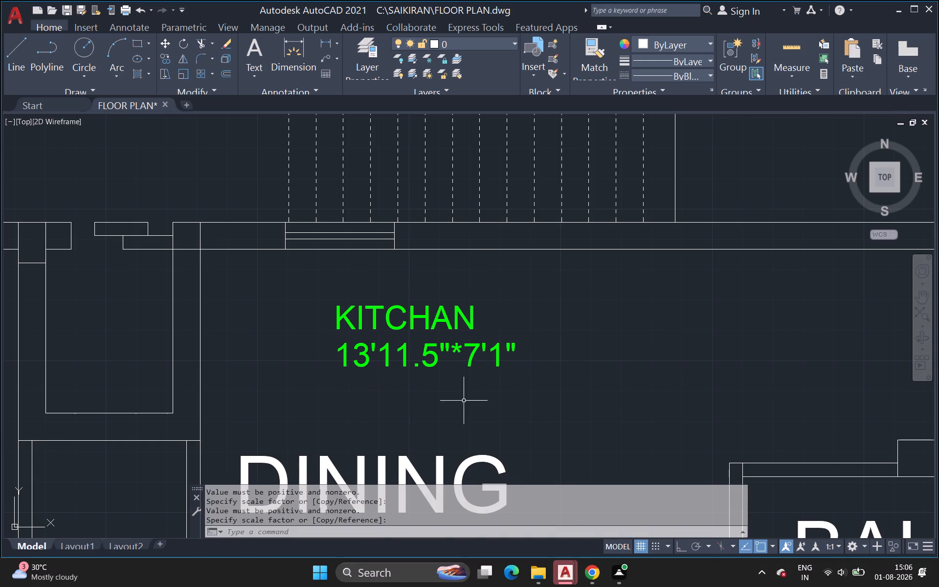
# Scale the DINING label and its 9'2.8"*9'11.5" size text down freehand by a factor of about 0.78.
pyautogui.scroll(-2, 463, 403)
pyautogui.moveTo(463, 403); pyautogui.dragTo(434, 291, button='middle')
pyautogui.moveTo(456, 406); pyautogui.dragTo(427, 324, button='middle')
pyautogui.scroll(1, 455, 406)
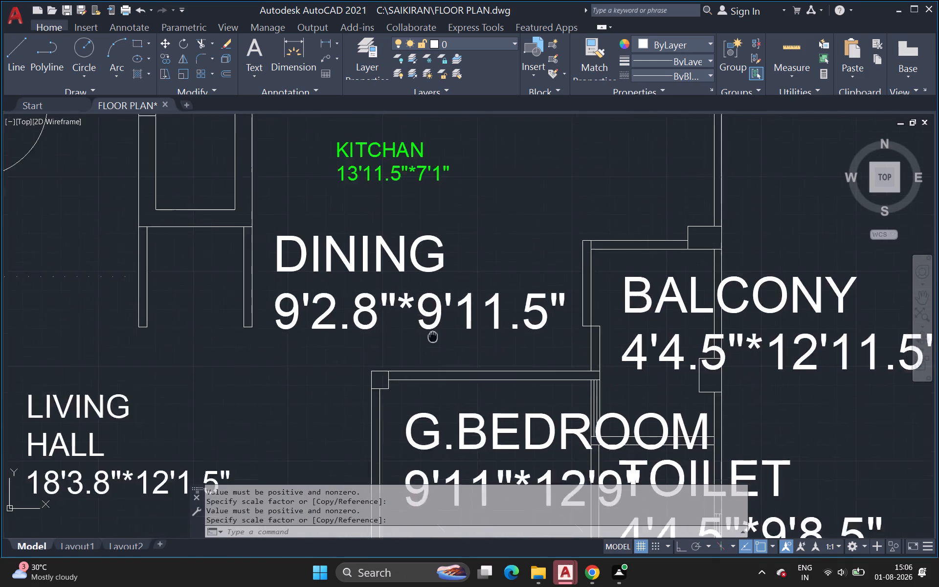
pyautogui.moveTo(427, 324); pyautogui.dragTo(421, 313, button='middle')
pyautogui.moveTo(380, 306); pyautogui.dragTo(385, 371, button='middle')
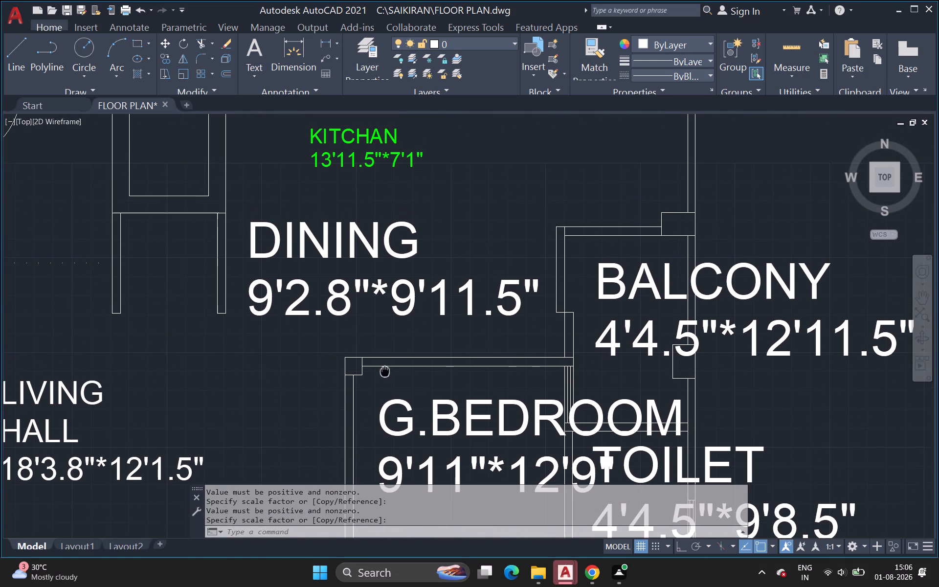
pyautogui.moveTo(385, 371); pyautogui.dragTo(384, 371, button='middle')
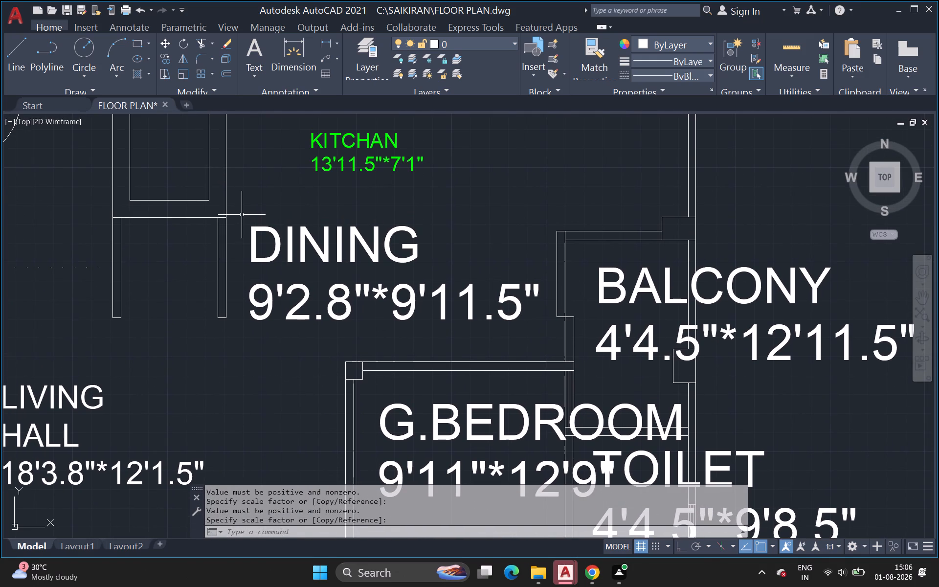
pyautogui.click(237, 215)
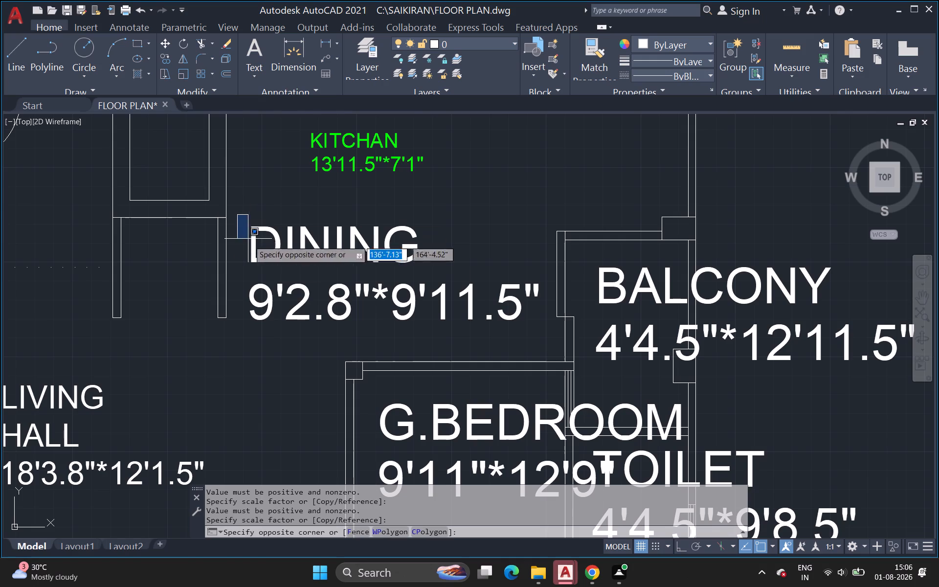
pyautogui.click(541, 341)
pyautogui.press('space')
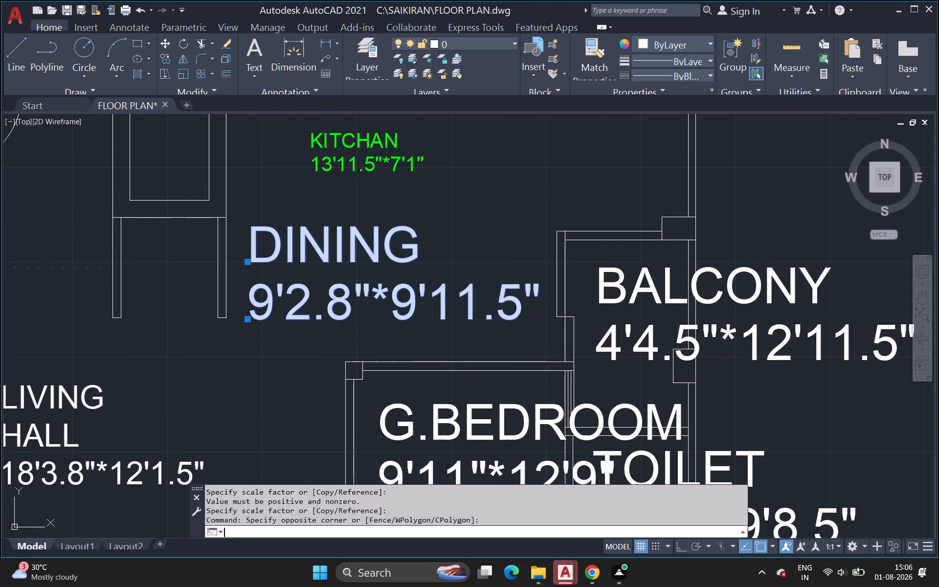
pyautogui.press('space')
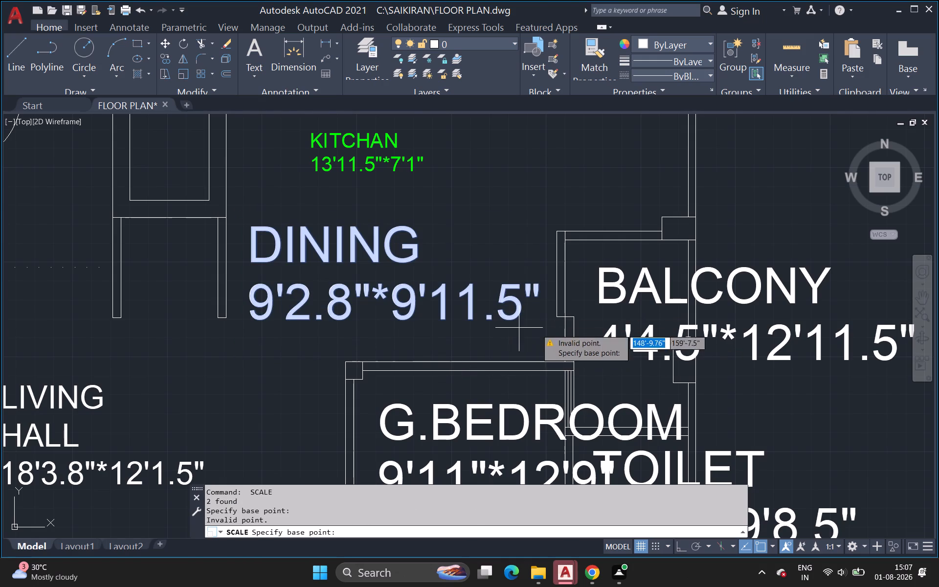
pyautogui.moveTo(528, 321); pyautogui.dragTo(521, 321)
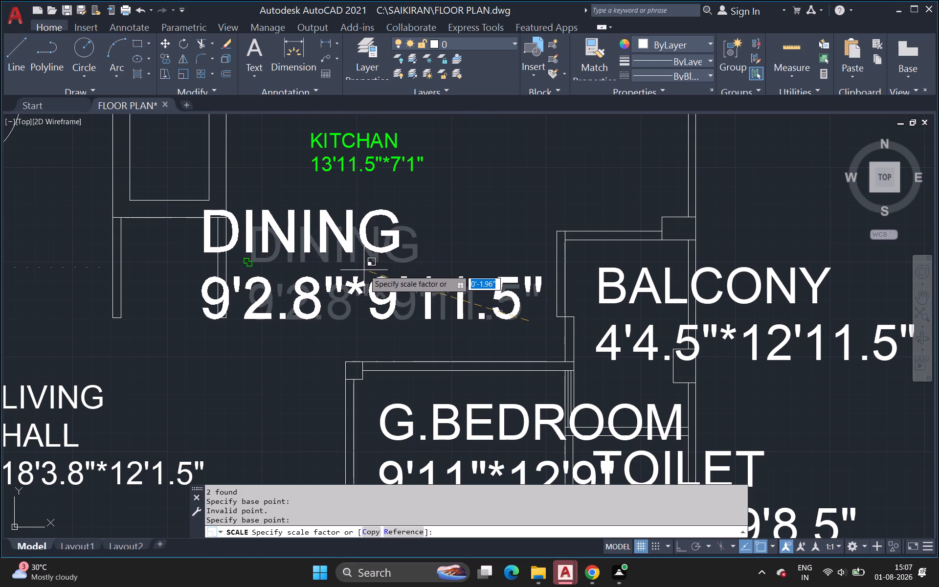
pyautogui.click(419, 285)
# Scale the DINING label and its size text down again freehand to about half size, close to the KITCHAN text.
pyautogui.moveTo(280, 225); pyautogui.dragTo(309, 240)
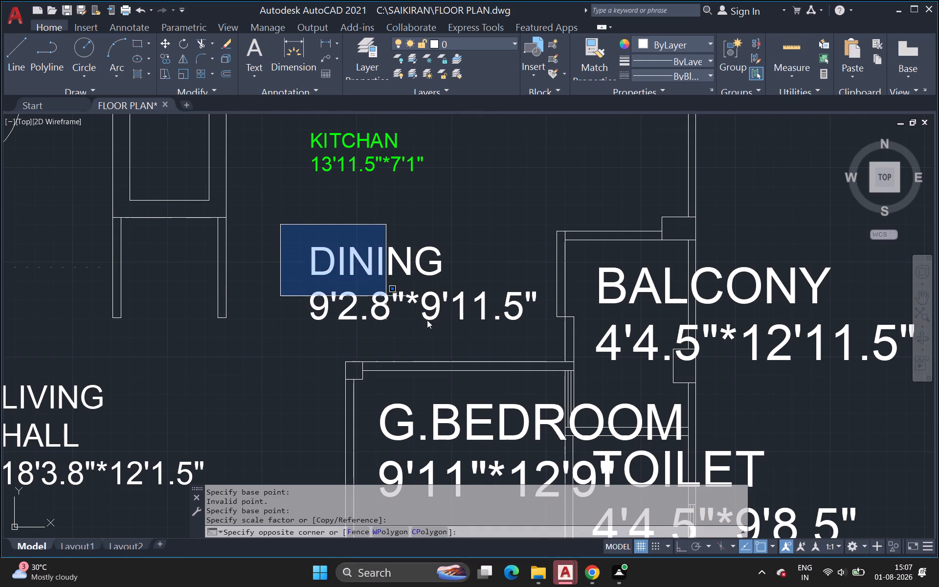
pyautogui.click(550, 342)
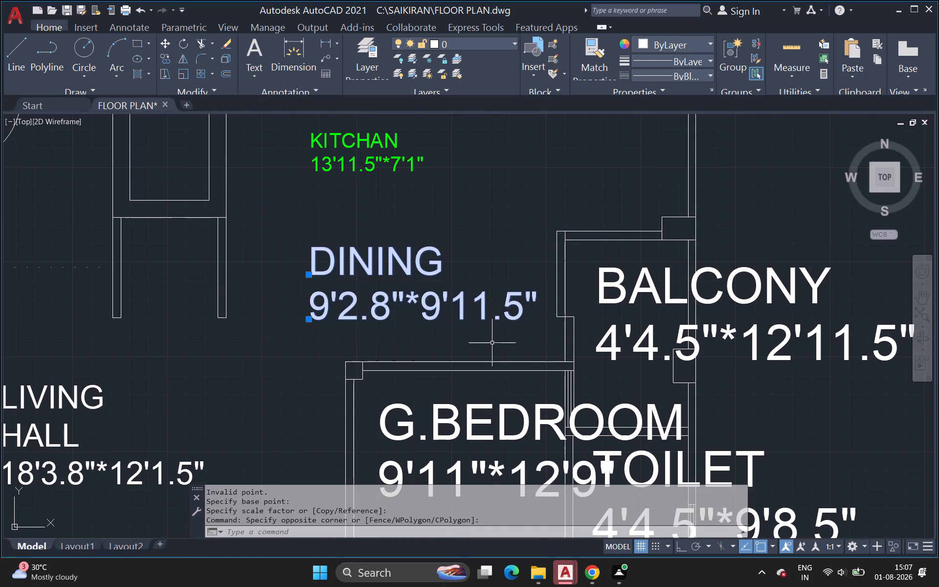
pyautogui.press('space')
pyautogui.press('space')
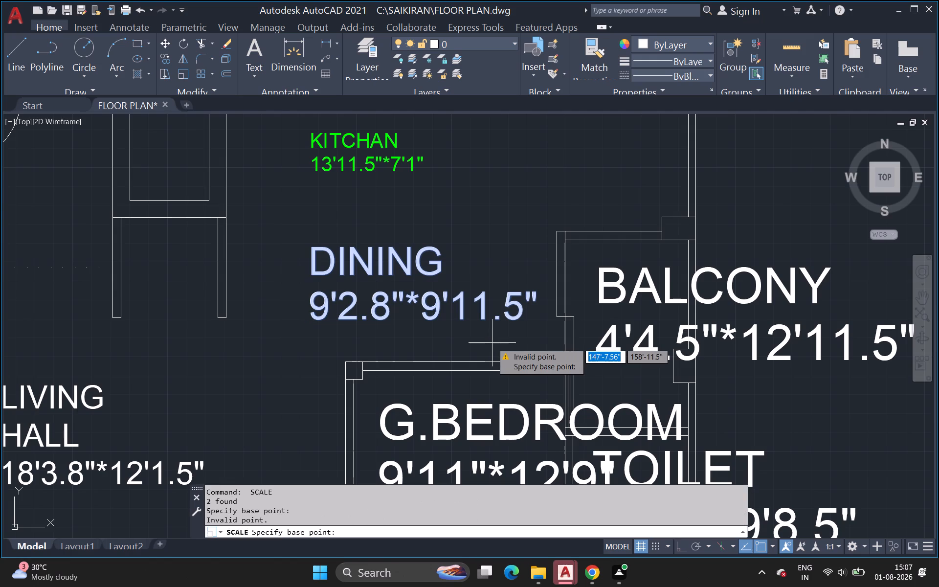
pyautogui.moveTo(275, 232); pyautogui.dragTo(285, 248)
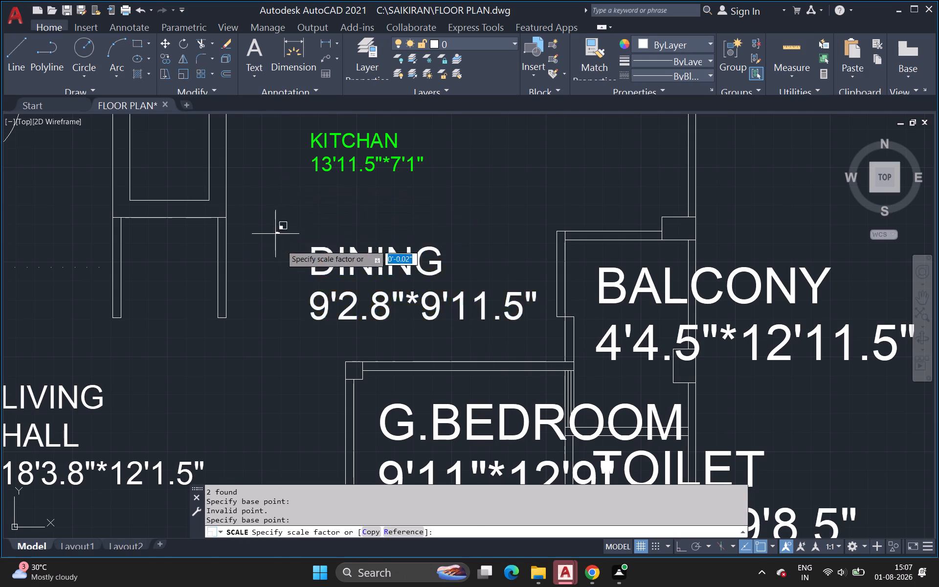
pyautogui.moveTo(285, 248); pyautogui.dragTo(324, 275)
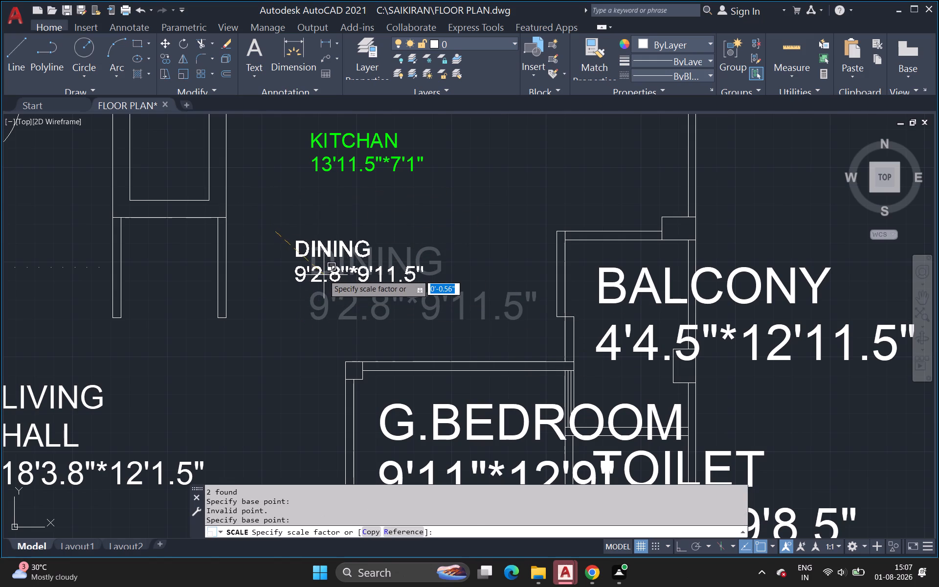
pyautogui.moveTo(324, 275); pyautogui.dragTo(328, 284)
pyautogui.click(328, 284)
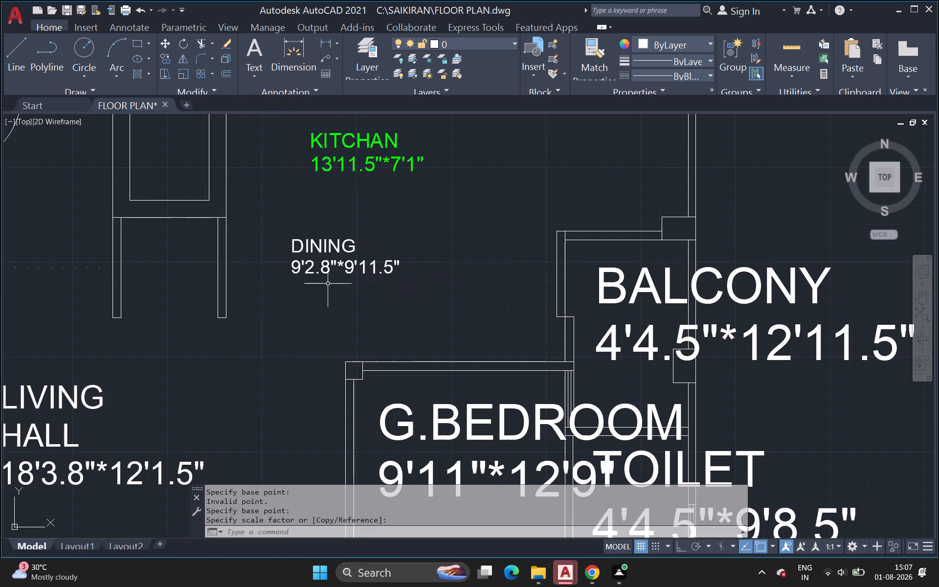
# Scale the BALCONY label and its 4'4.5"*12'11.5" size text down freehand to about a third, to suit the balcony's width.
pyautogui.moveTo(462, 304); pyautogui.dragTo(174, 256, button='middle')
pyautogui.scroll(-1, 462, 304)
pyautogui.click(251, 230)
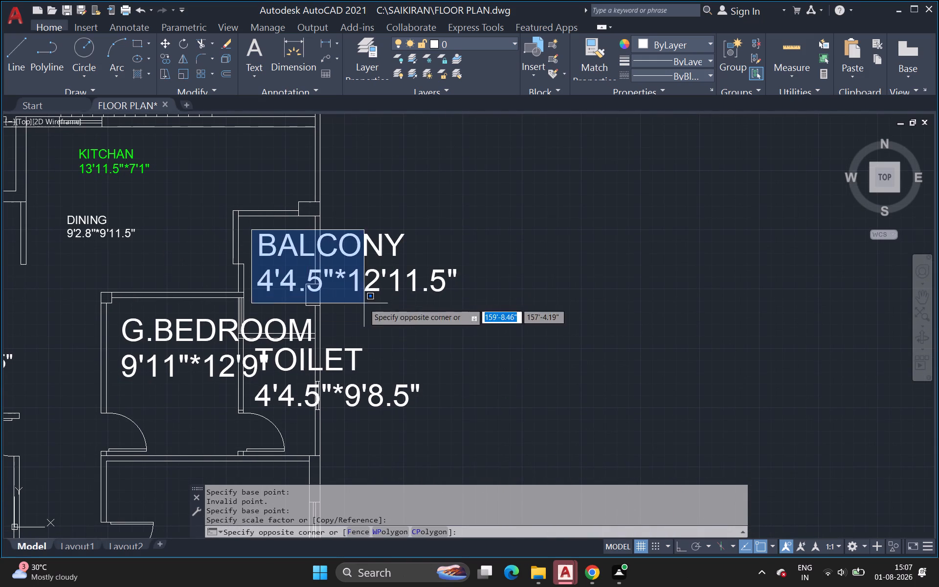
pyautogui.click(477, 305)
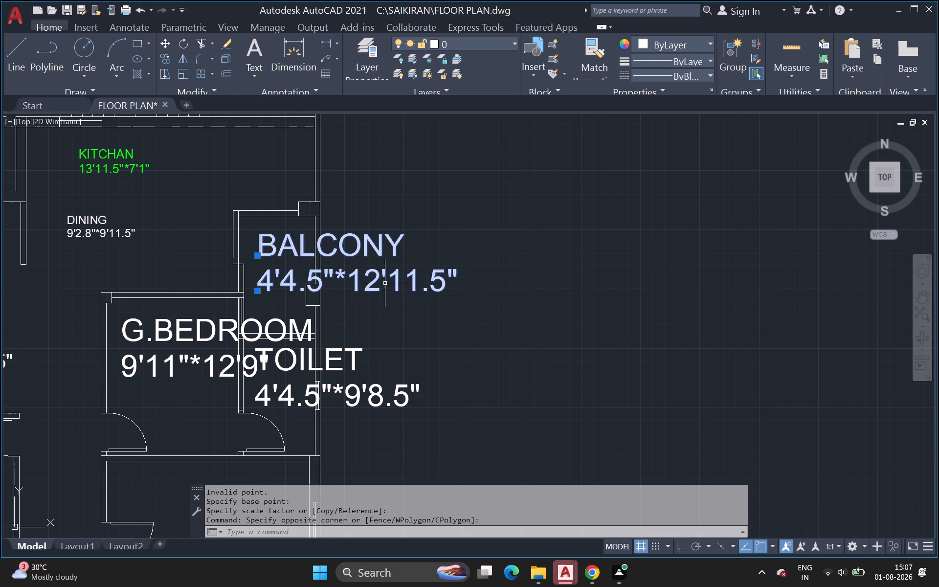
pyautogui.write('SC')
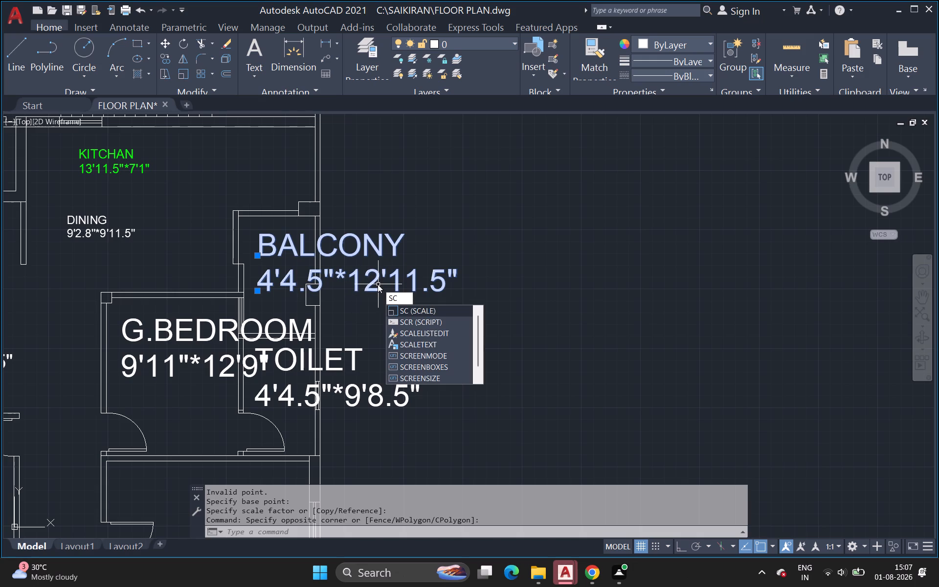
pyautogui.press('Return')
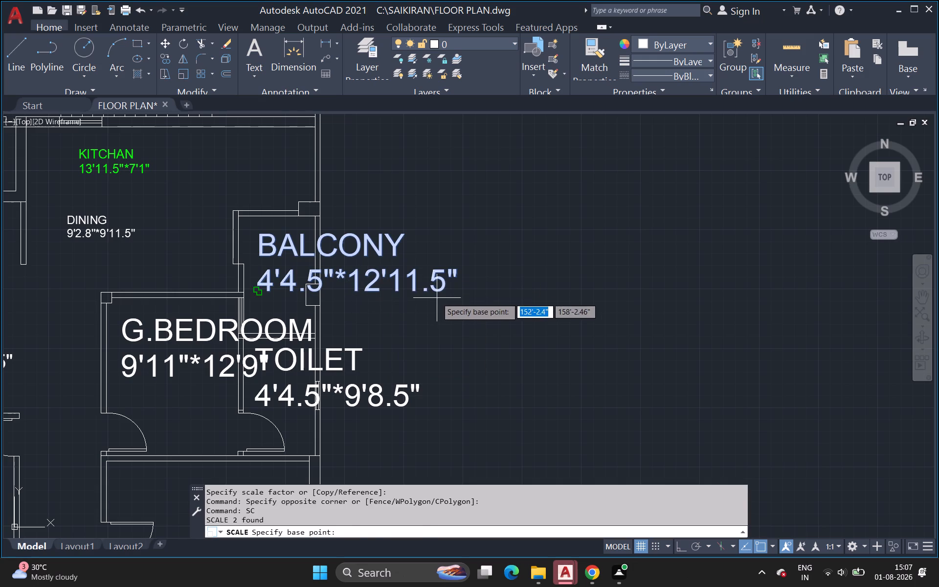
pyautogui.moveTo(448, 292); pyautogui.dragTo(284, 283)
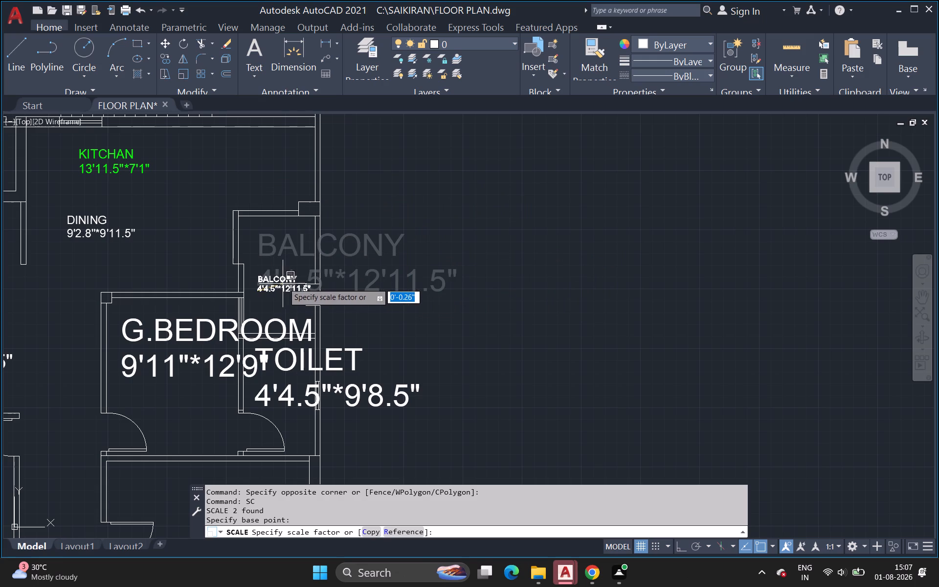
pyautogui.moveTo(284, 283); pyautogui.dragTo(288, 277)
pyautogui.click(287, 284)
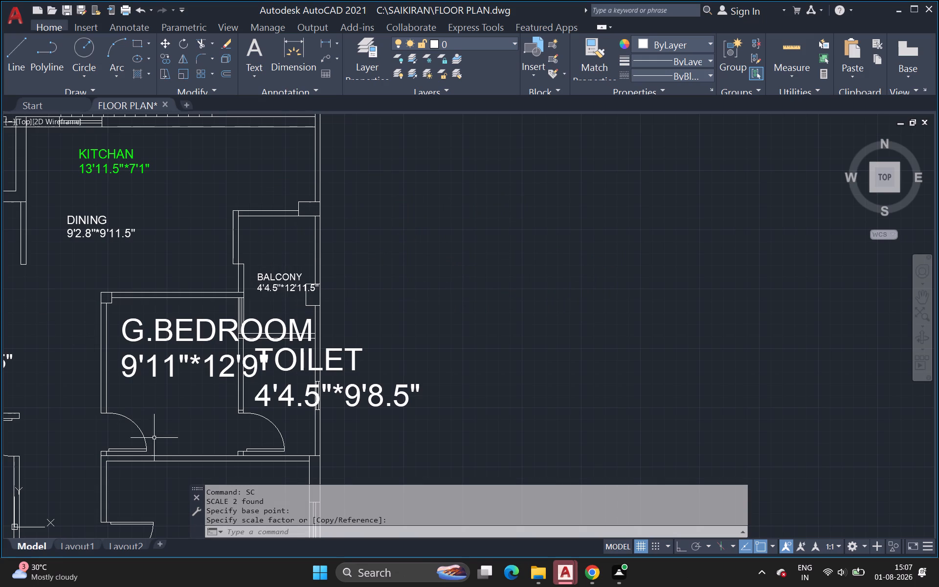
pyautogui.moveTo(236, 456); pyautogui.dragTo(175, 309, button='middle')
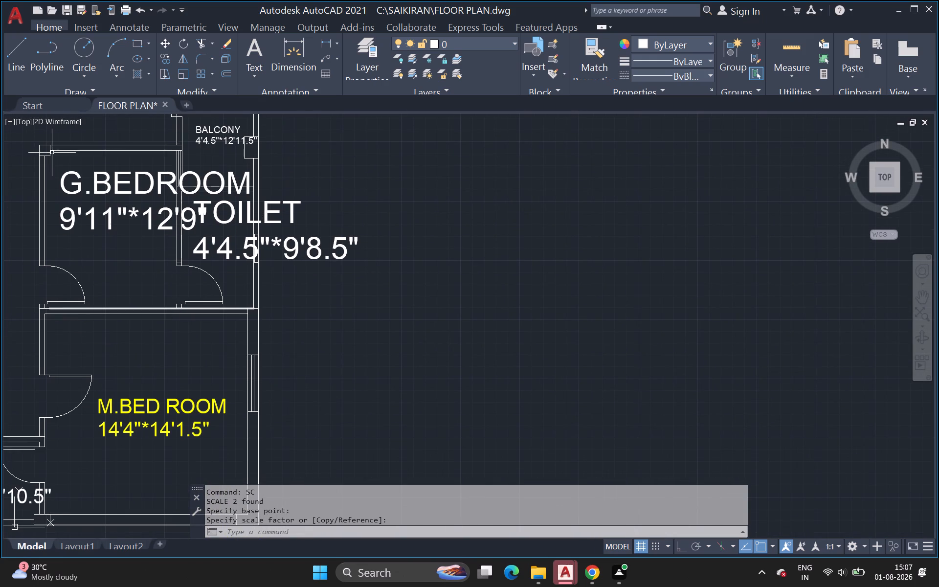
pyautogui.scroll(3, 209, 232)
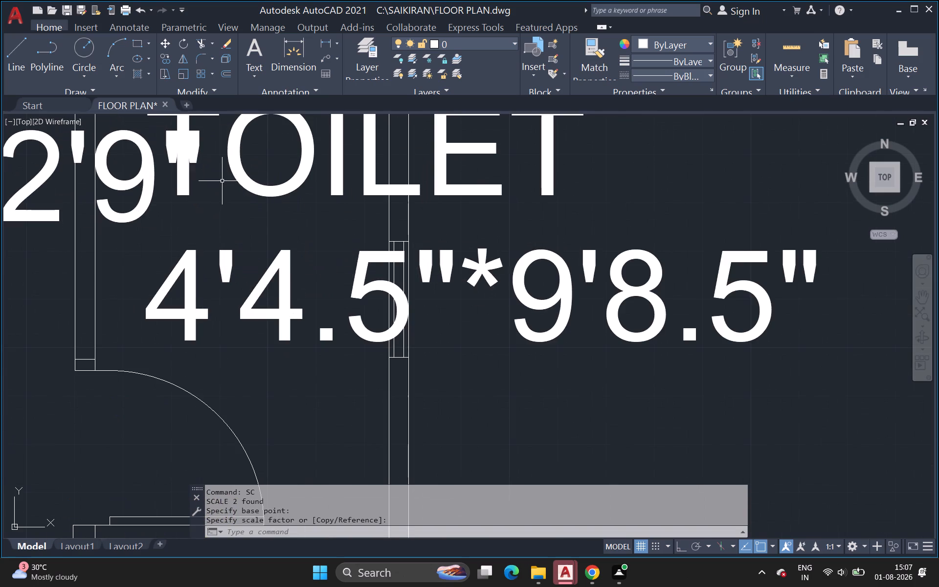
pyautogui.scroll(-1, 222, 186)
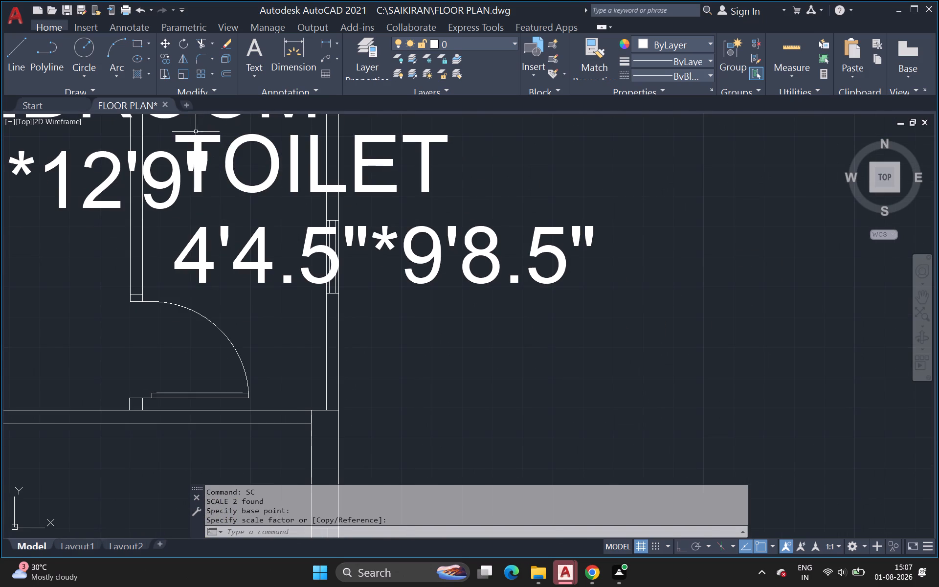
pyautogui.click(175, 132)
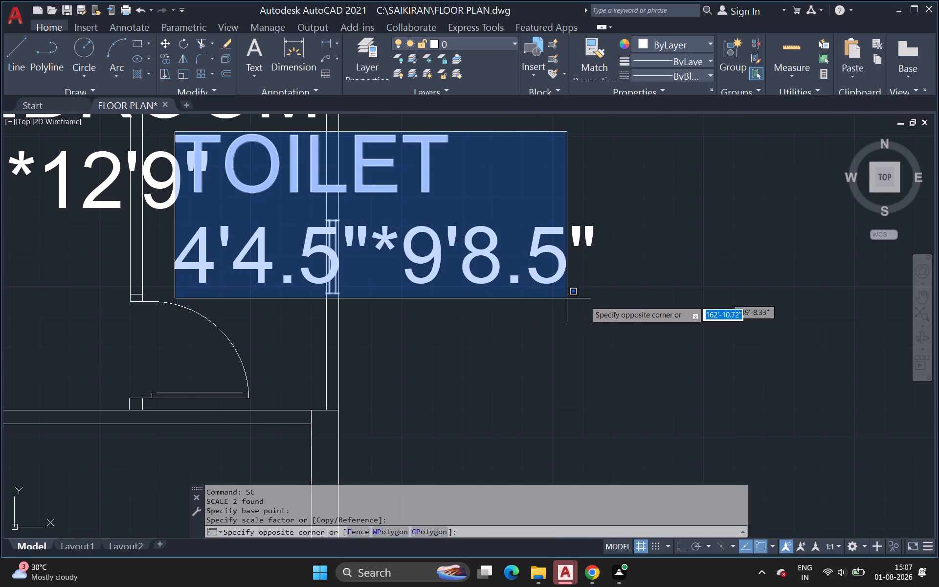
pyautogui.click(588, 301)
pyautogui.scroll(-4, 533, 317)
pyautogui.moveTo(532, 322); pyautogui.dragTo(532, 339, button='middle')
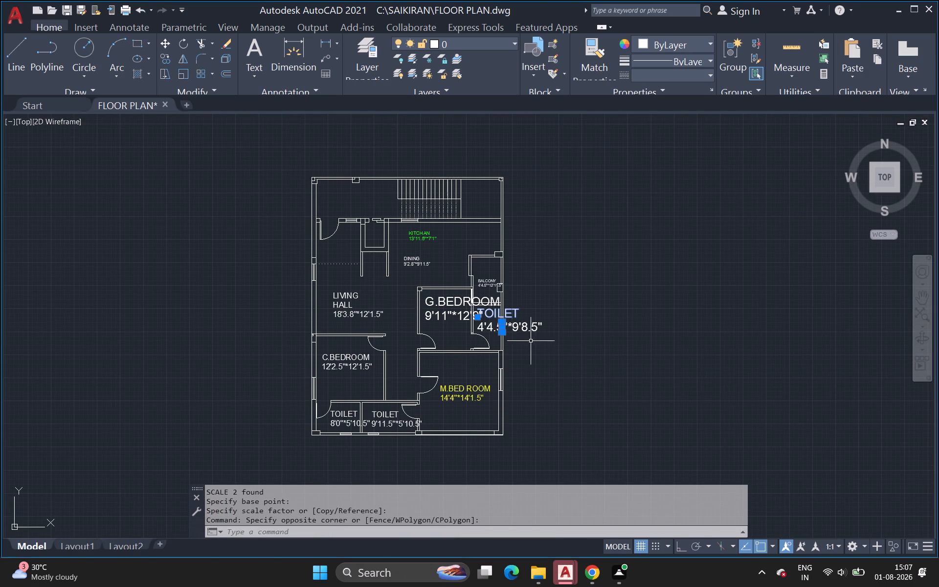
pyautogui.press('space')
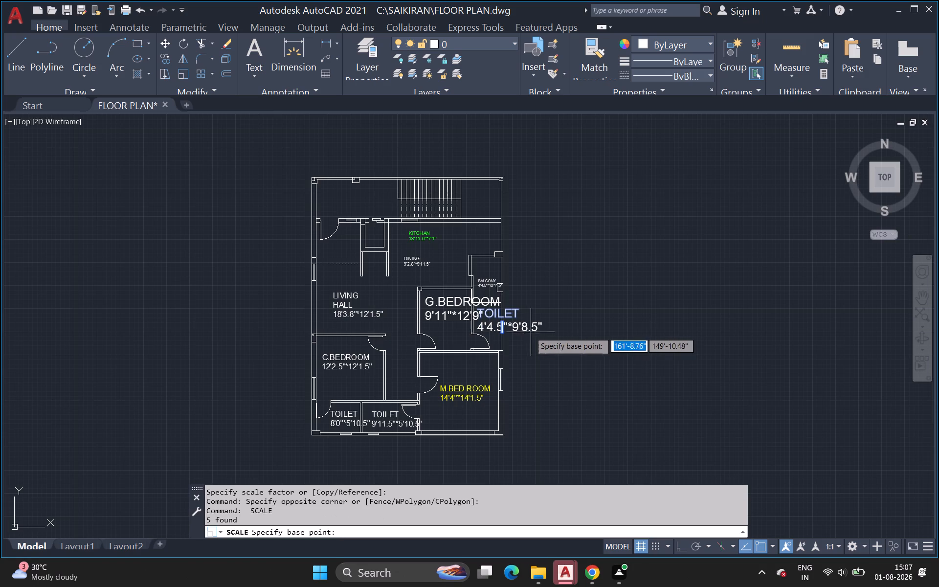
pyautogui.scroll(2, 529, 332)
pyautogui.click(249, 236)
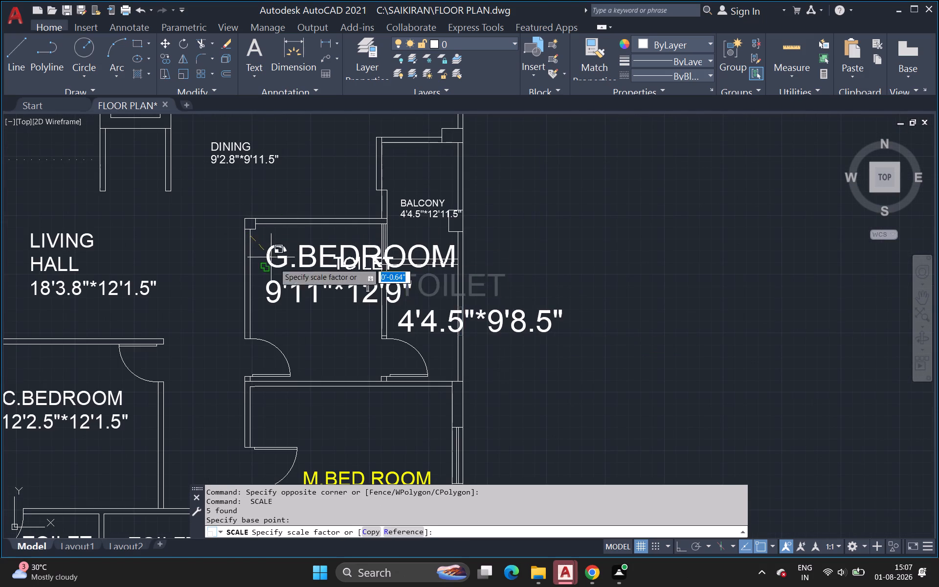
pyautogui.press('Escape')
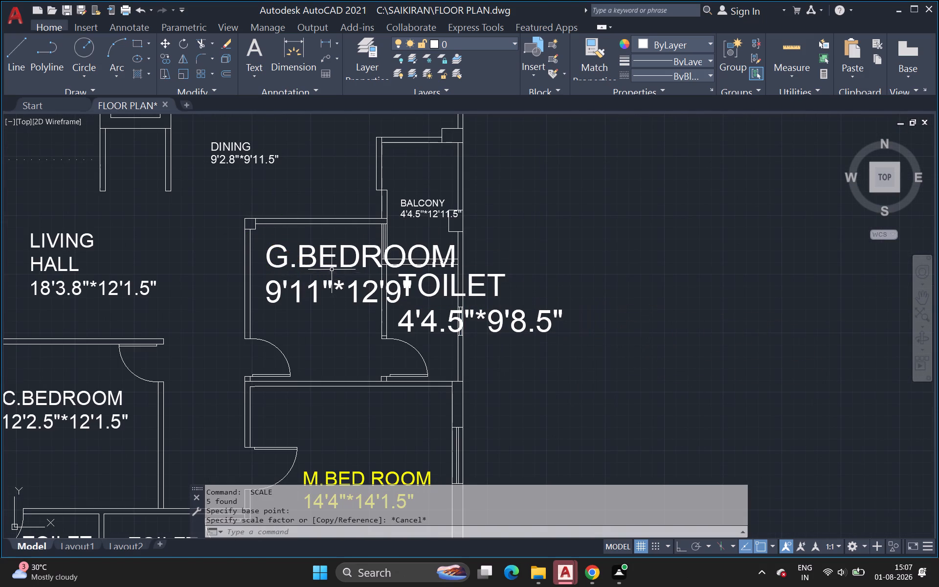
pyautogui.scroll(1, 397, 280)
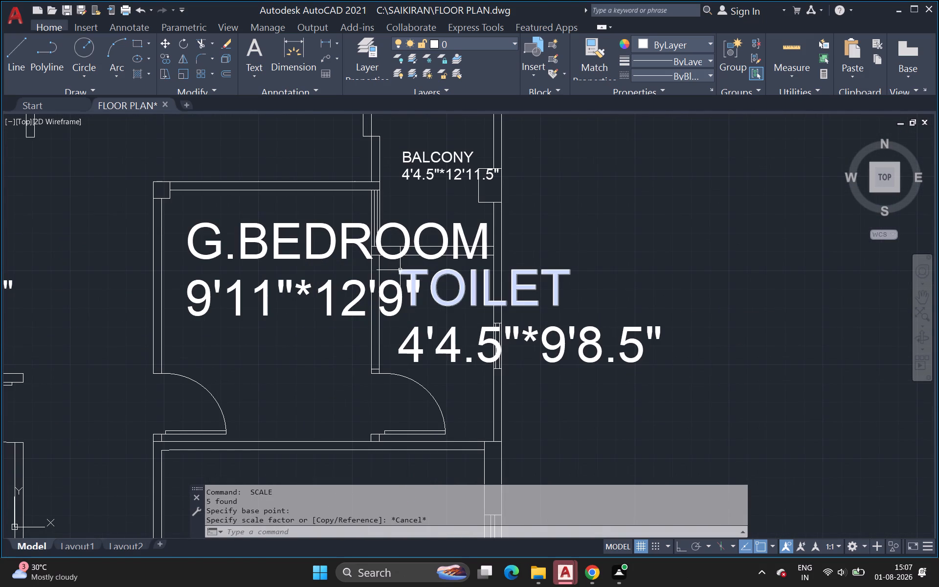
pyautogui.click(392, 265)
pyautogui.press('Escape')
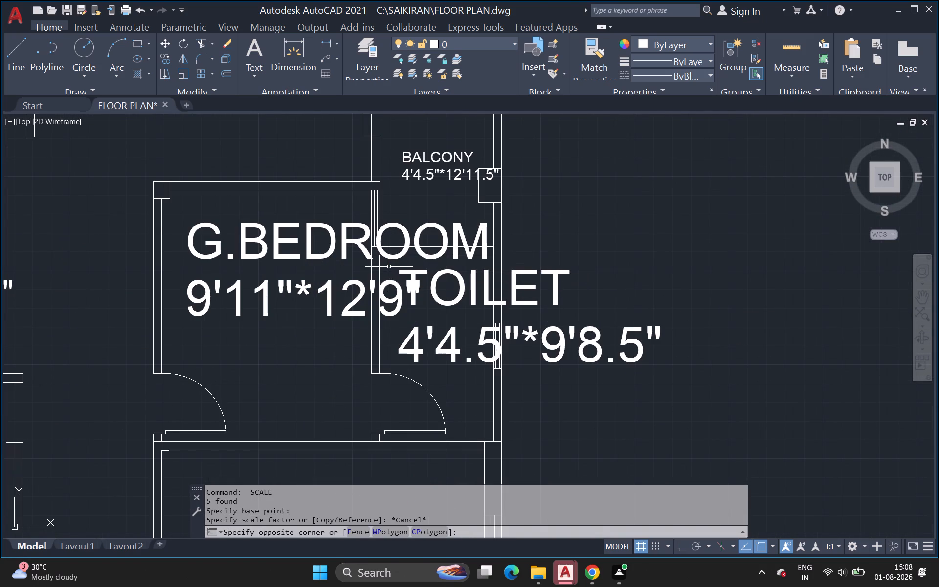
# Scale the TOILET label and its 4'4.5"*9'8.5" size text down freehand to about a third, close to the BALCONY text.
pyautogui.click(395, 266)
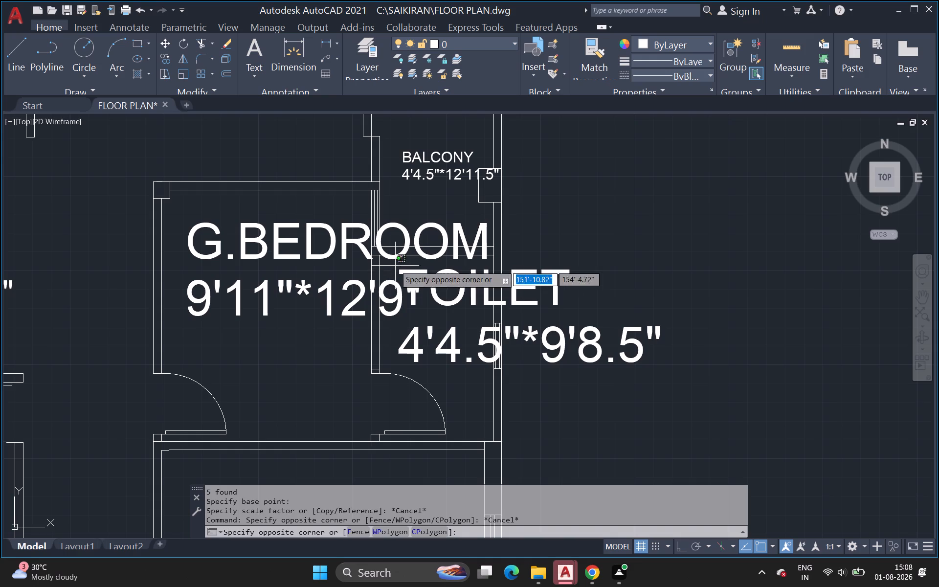
pyautogui.click(665, 369)
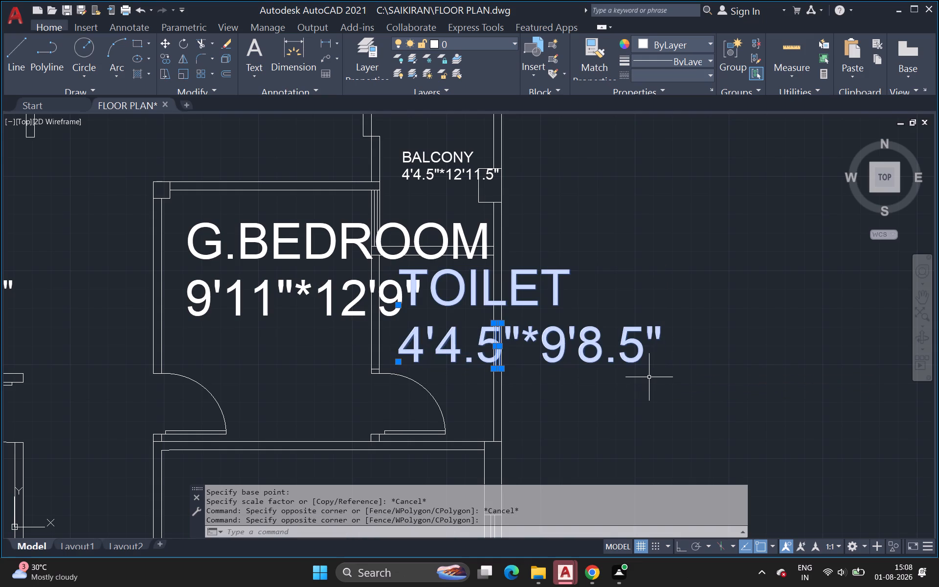
pyautogui.press('s')
pyautogui.press('c')
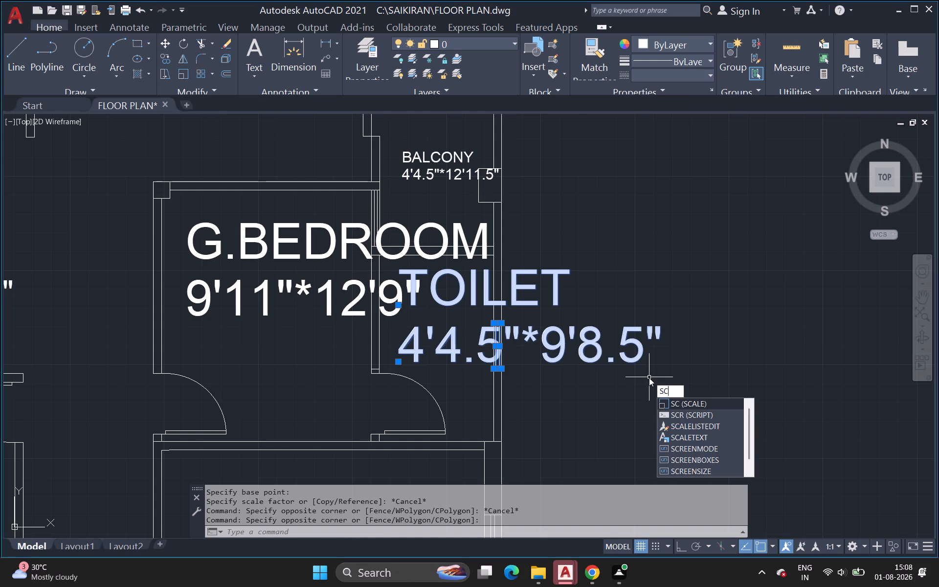
pyautogui.press('Return')
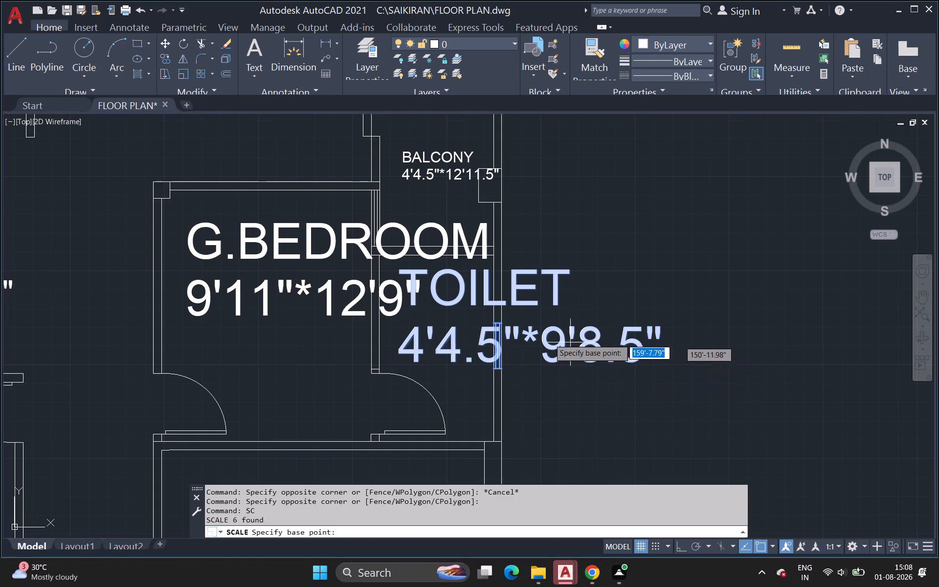
pyautogui.moveTo(645, 352); pyautogui.dragTo(548, 345)
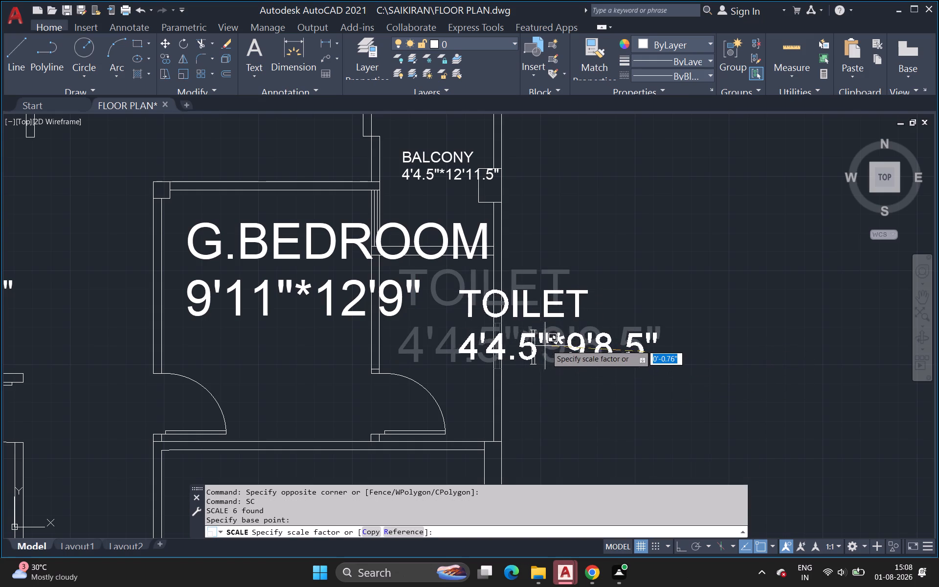
pyautogui.moveTo(548, 345); pyautogui.dragTo(583, 344)
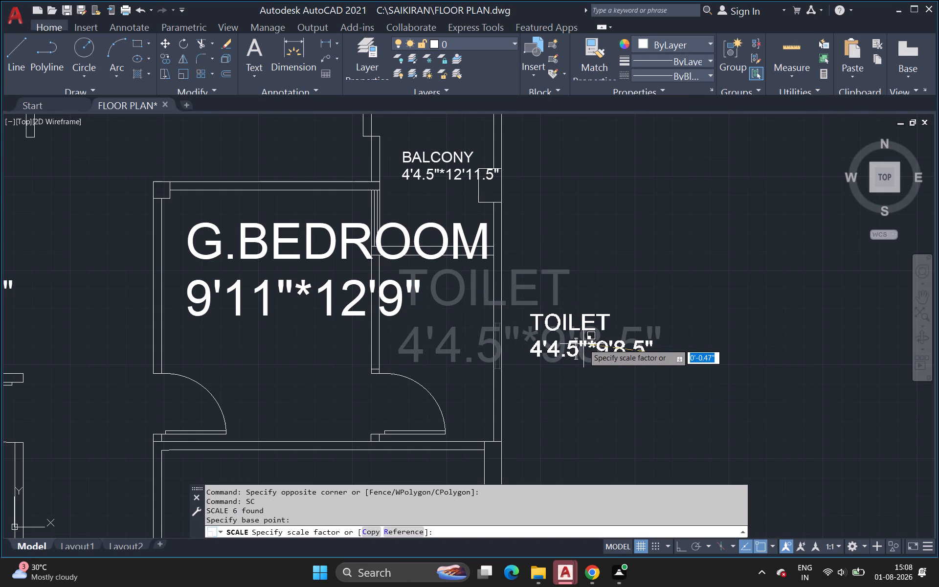
pyautogui.moveTo(583, 344); pyautogui.dragTo(604, 343)
pyautogui.click(604, 343)
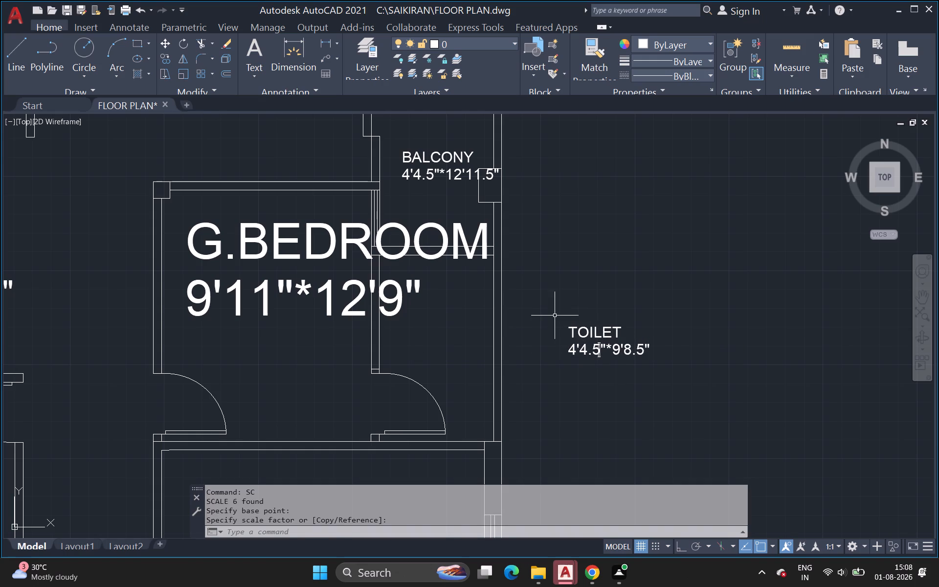
# Move the reduced TOILET label and its 4'4.5"*9'8.5" size text from outside the plan into the toilet beside the G.BEDROOM.
pyautogui.moveTo(555, 316); pyautogui.dragTo(563, 318)
pyautogui.click(676, 371)
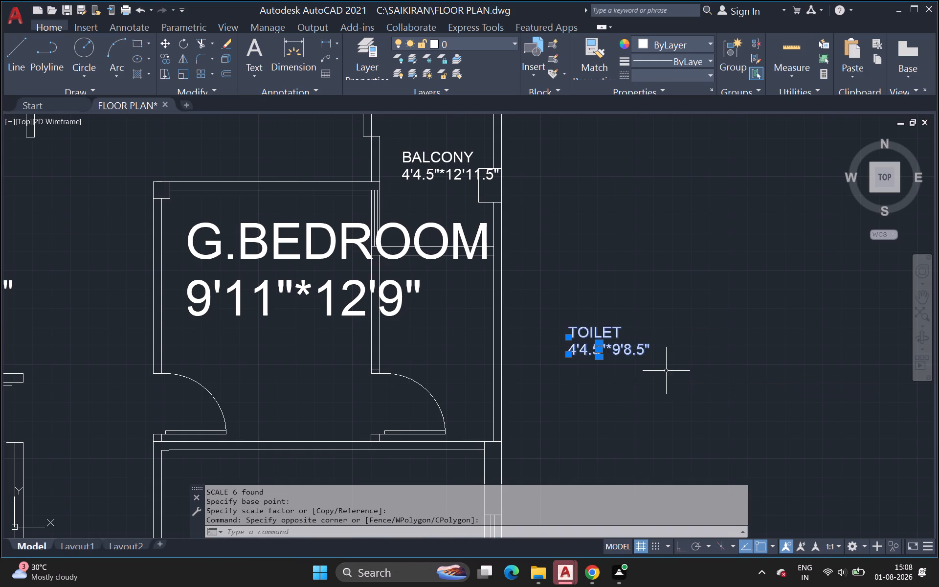
pyautogui.write('M')
pyautogui.press('space')
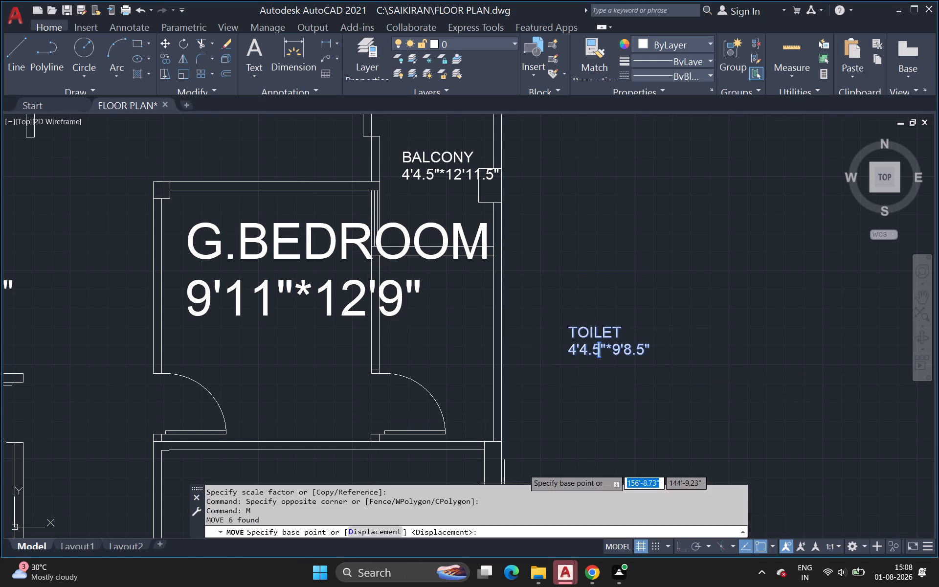
pyautogui.click(592, 350)
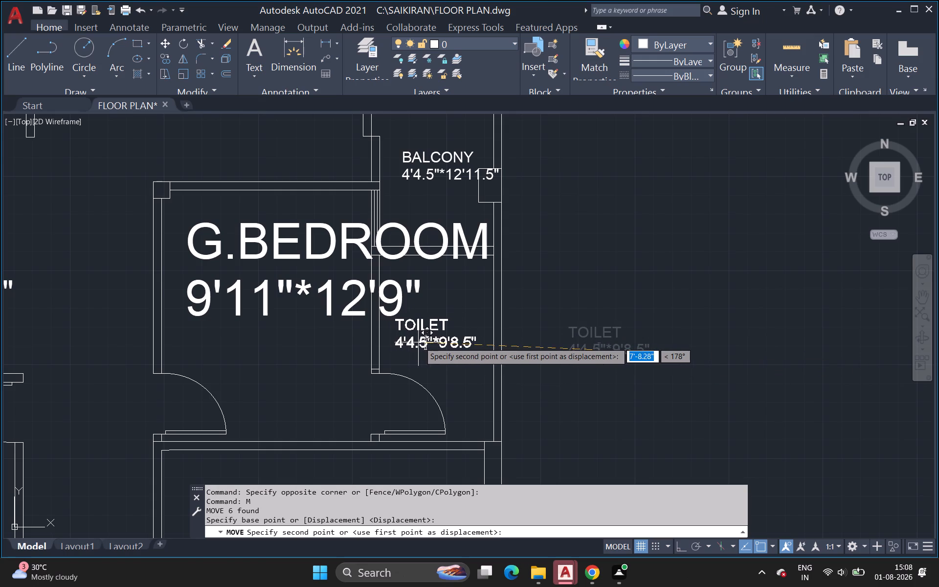
pyautogui.click(420, 342)
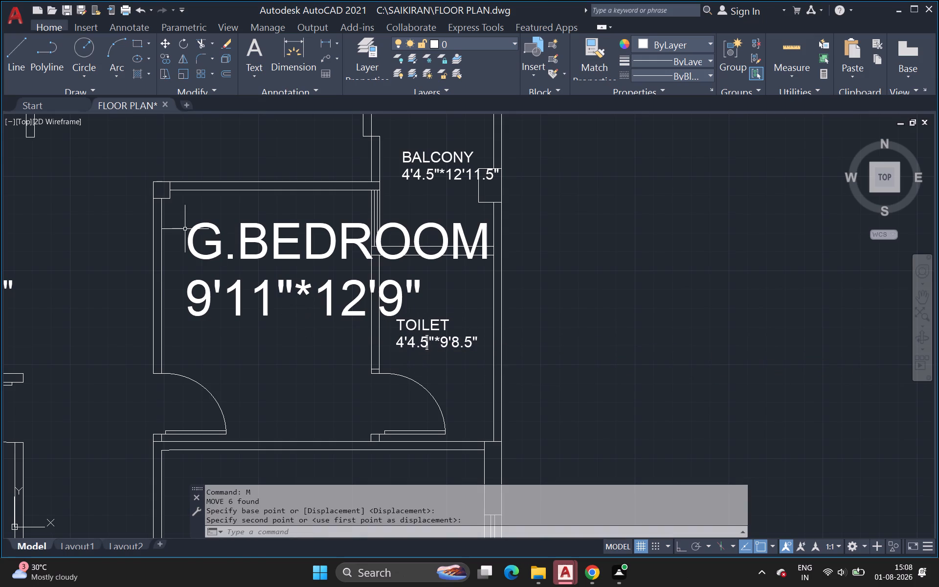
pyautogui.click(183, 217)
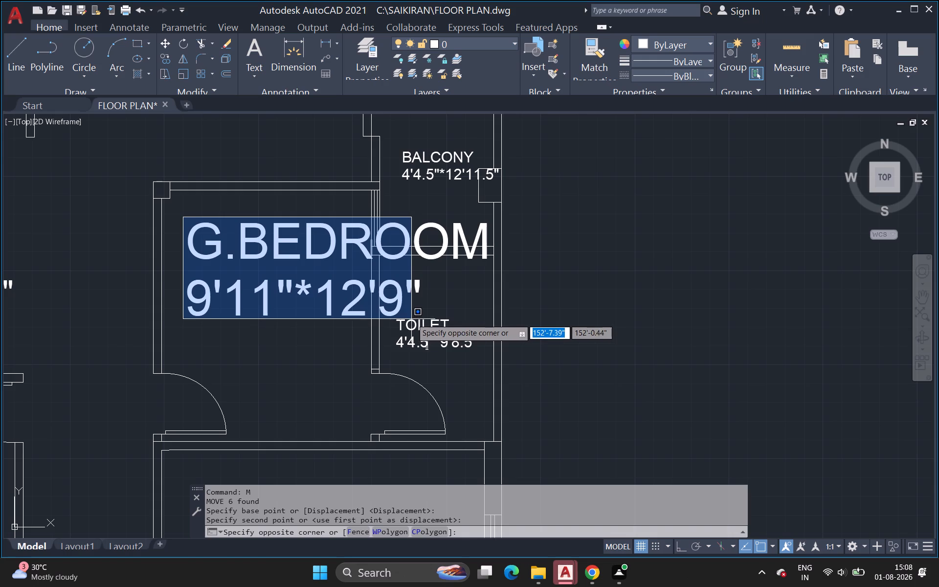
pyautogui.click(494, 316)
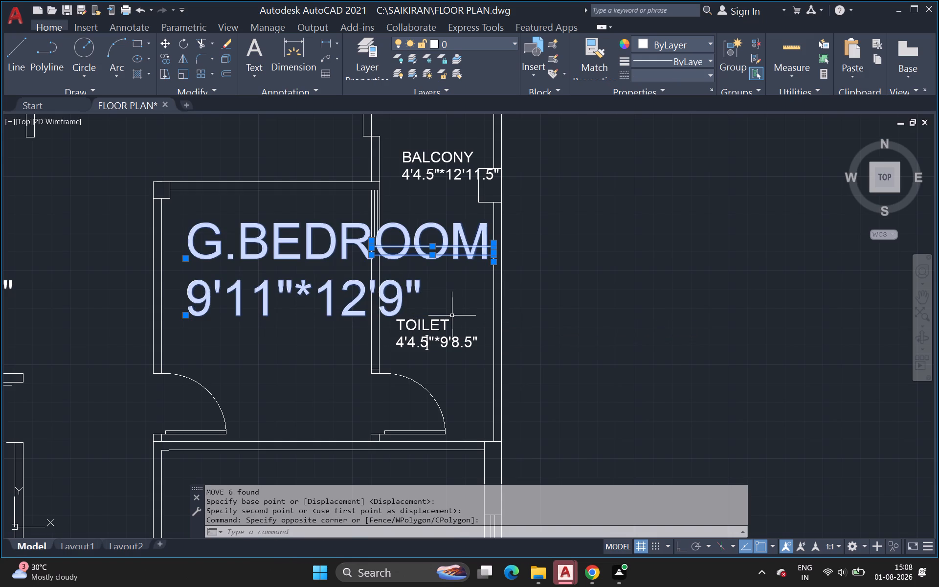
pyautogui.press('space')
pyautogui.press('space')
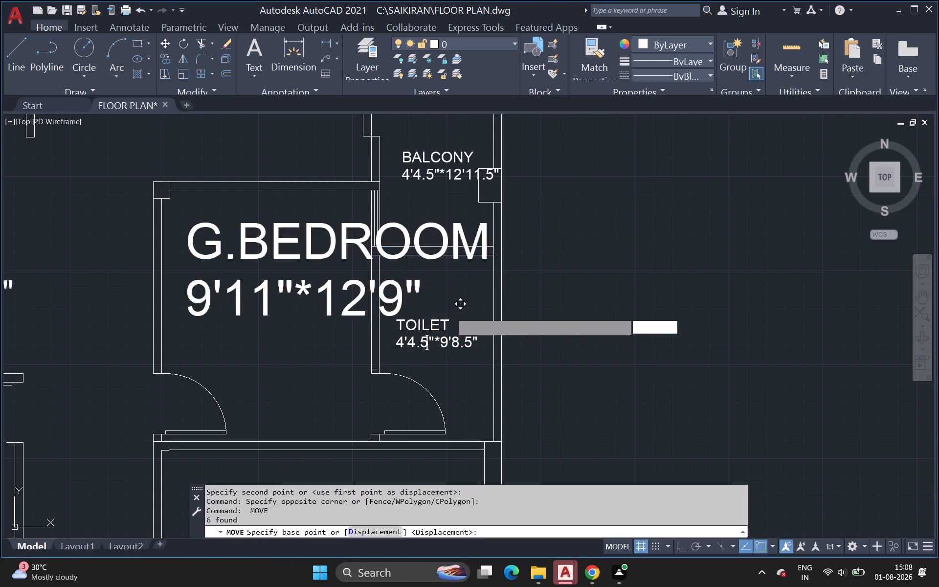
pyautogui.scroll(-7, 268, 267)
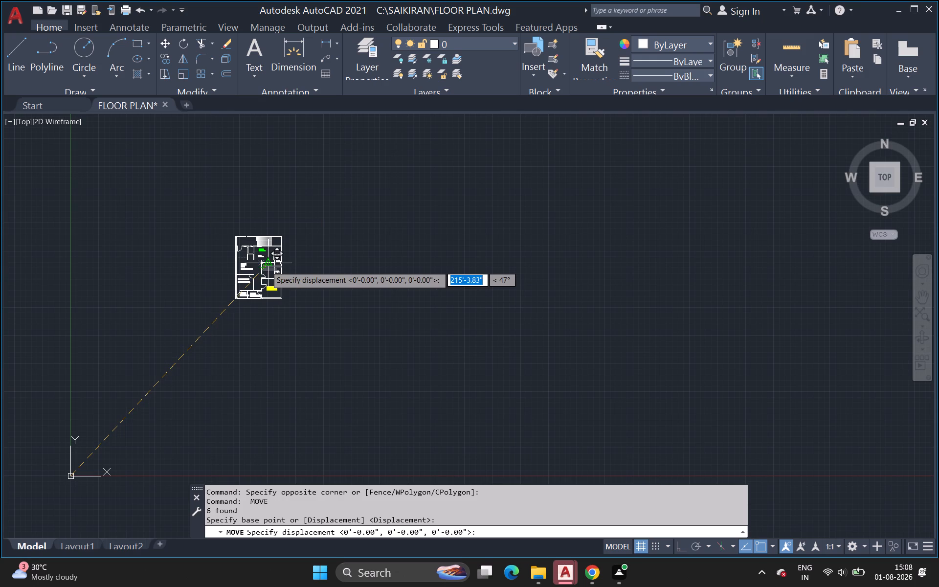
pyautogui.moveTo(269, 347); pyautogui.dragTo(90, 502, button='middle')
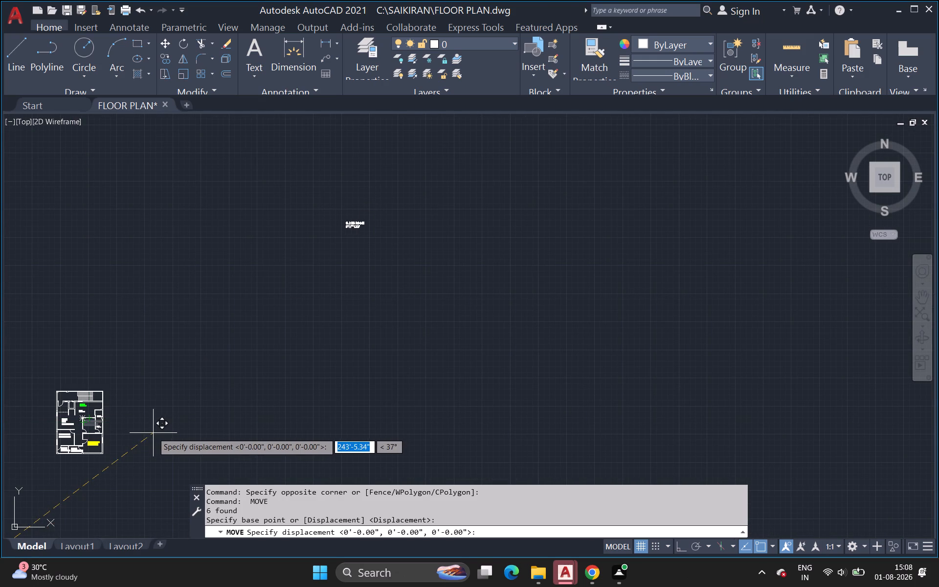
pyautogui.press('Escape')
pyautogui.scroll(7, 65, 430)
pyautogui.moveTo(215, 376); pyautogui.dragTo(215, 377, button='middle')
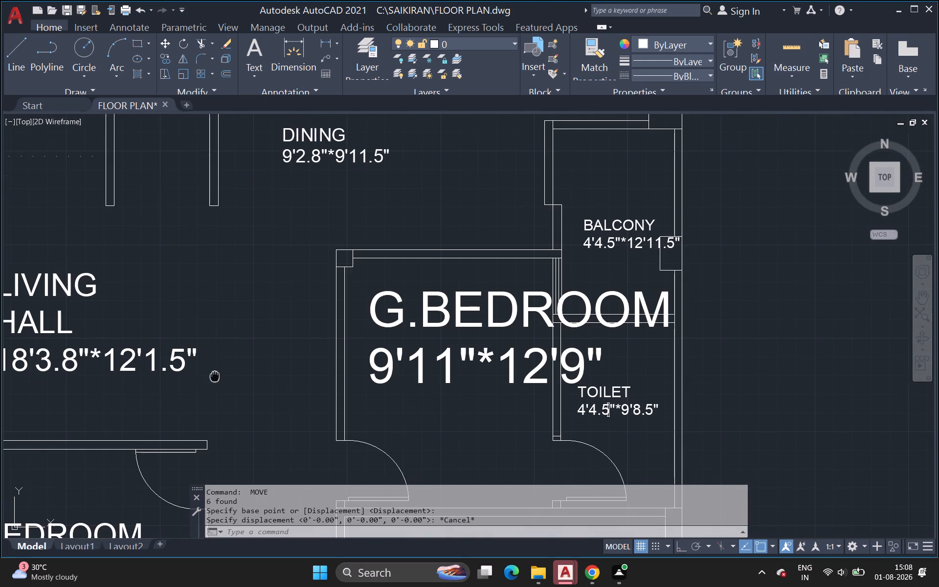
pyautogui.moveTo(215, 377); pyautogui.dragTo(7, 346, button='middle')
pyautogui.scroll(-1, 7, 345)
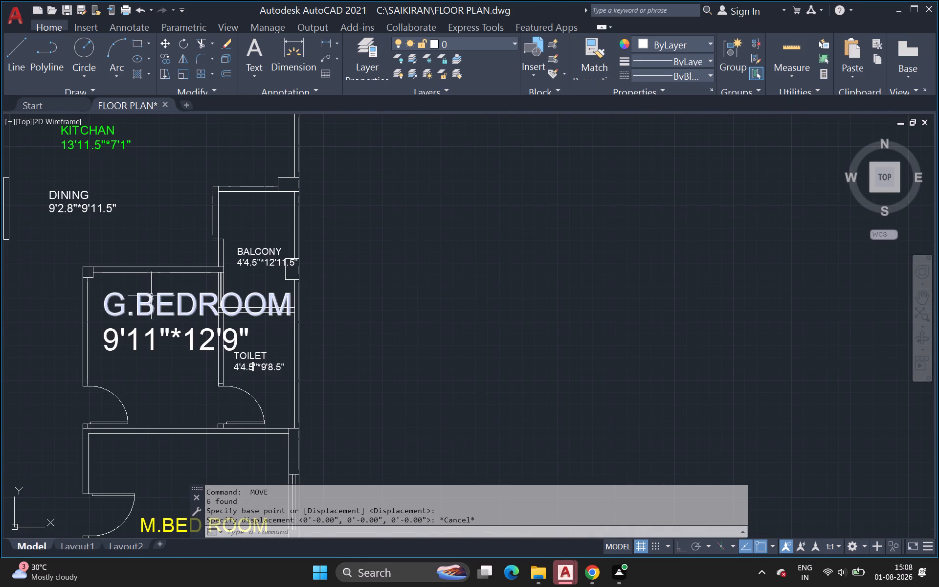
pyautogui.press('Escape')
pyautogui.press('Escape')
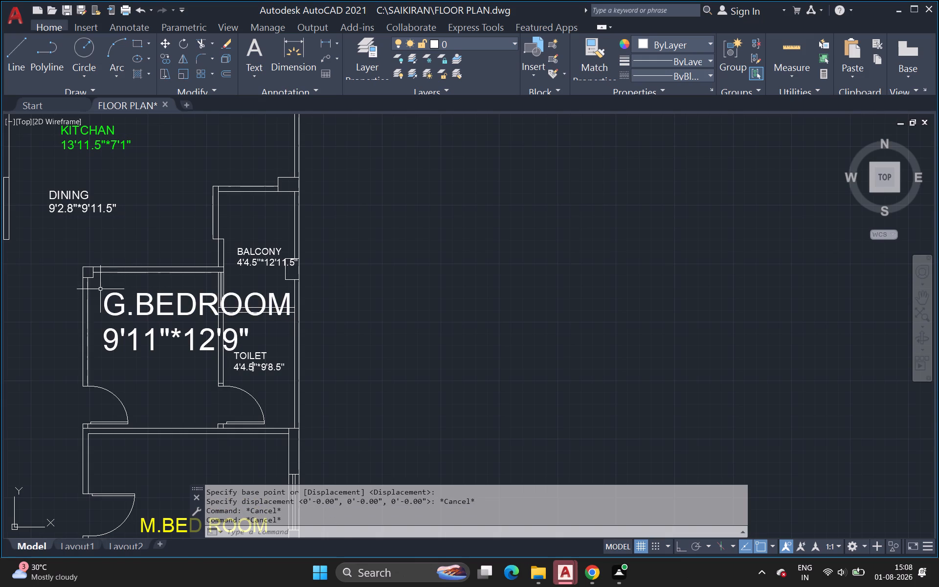
# Scale the G.BEDROOM label and its 9'11"*12'9" size text down freehand to about a third, close to the TOILET text.
pyautogui.click(98, 288)
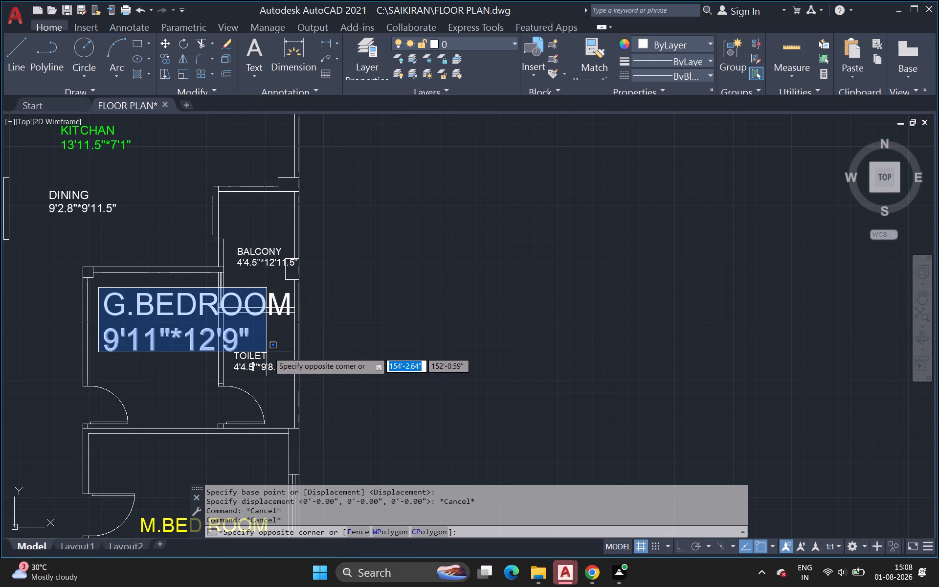
pyautogui.click(291, 352)
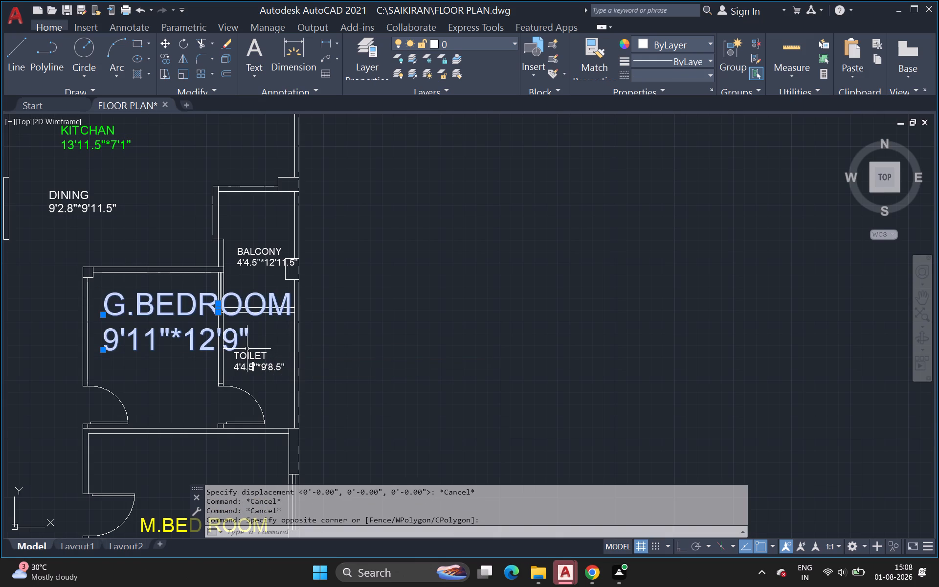
pyautogui.write('SC')
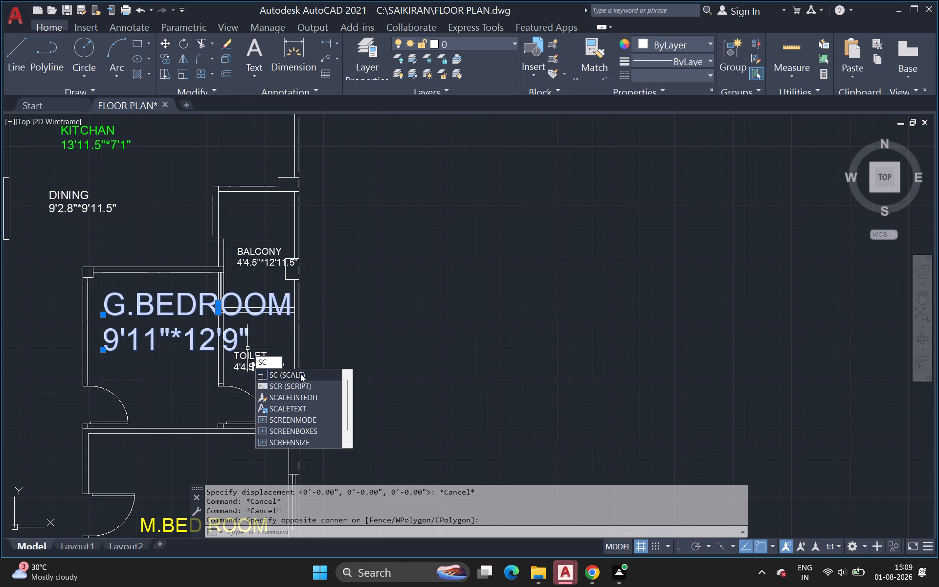
pyautogui.click(300, 374)
pyautogui.click(246, 346)
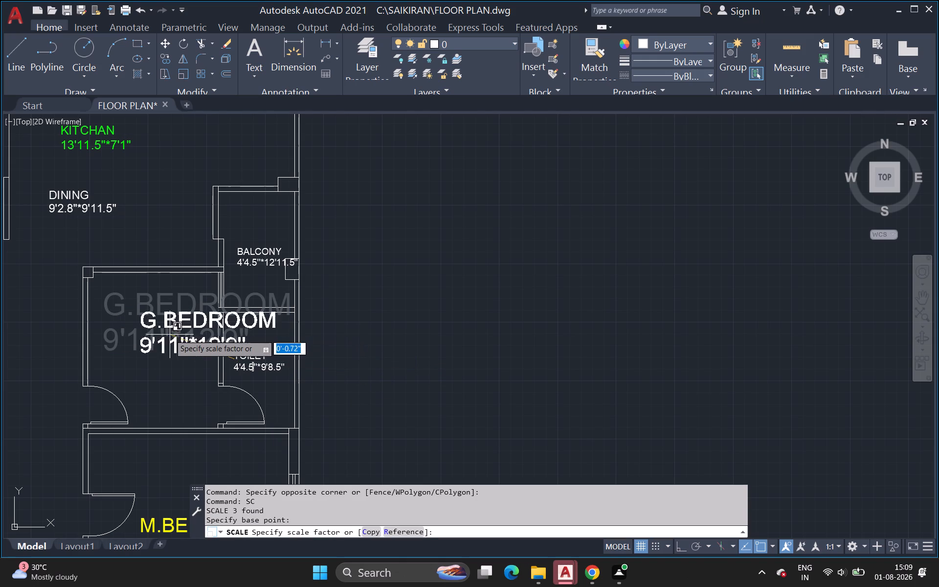
pyautogui.click(208, 343)
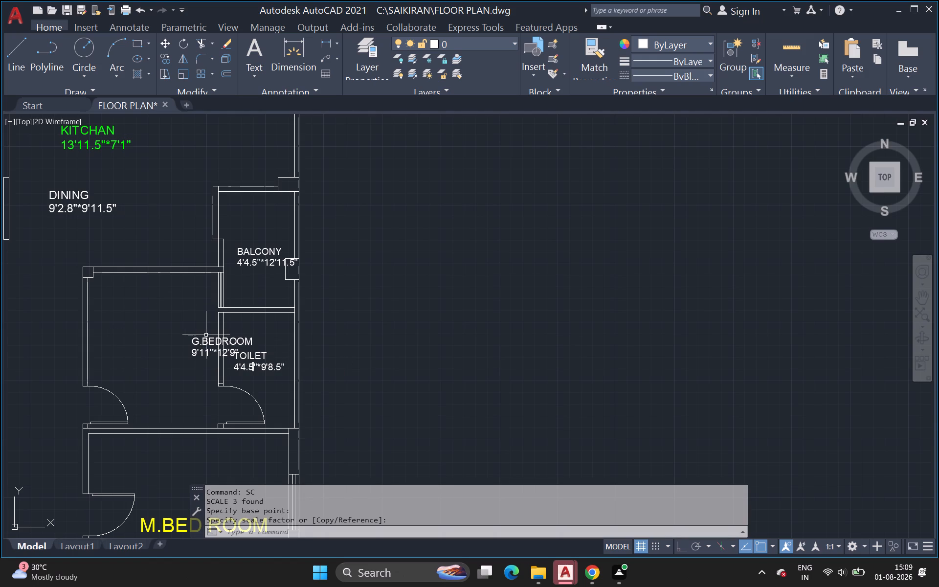
# Move the reduced G.BEDROOM label and its 9'11"*12'9" size text off the toilet wall into the middle of the guest bedroom.
pyautogui.click(213, 343)
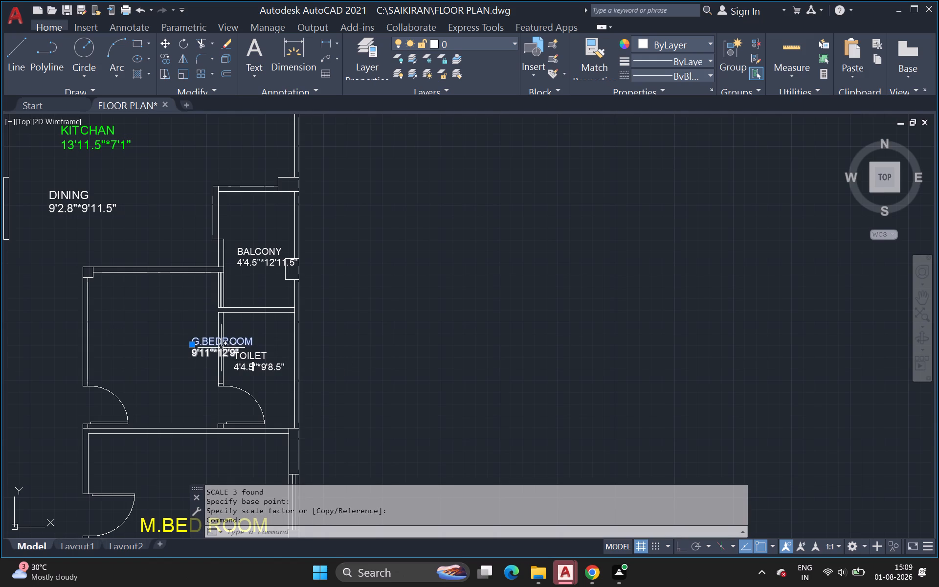
pyautogui.click(202, 351)
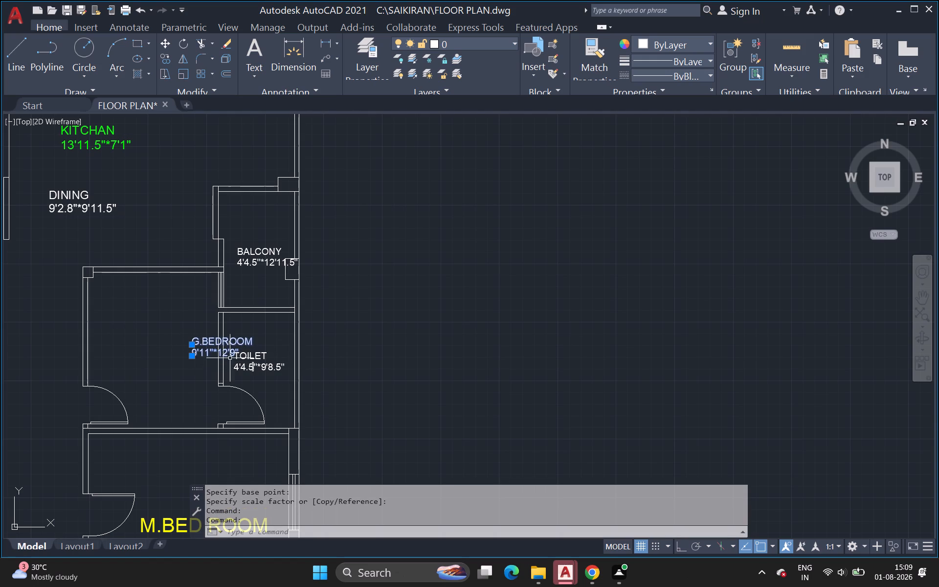
pyautogui.press('m')
pyautogui.press('space')
pyautogui.click(212, 346)
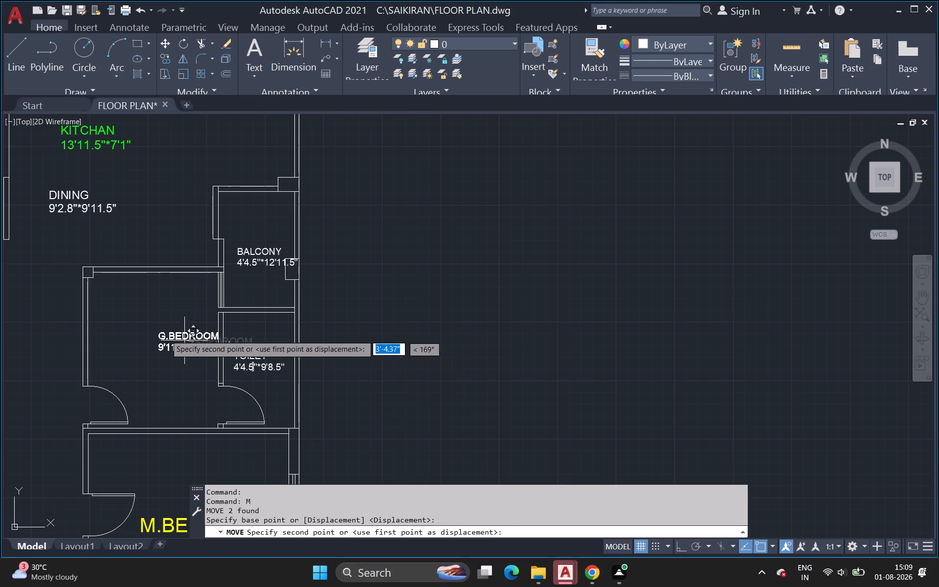
pyautogui.click(149, 325)
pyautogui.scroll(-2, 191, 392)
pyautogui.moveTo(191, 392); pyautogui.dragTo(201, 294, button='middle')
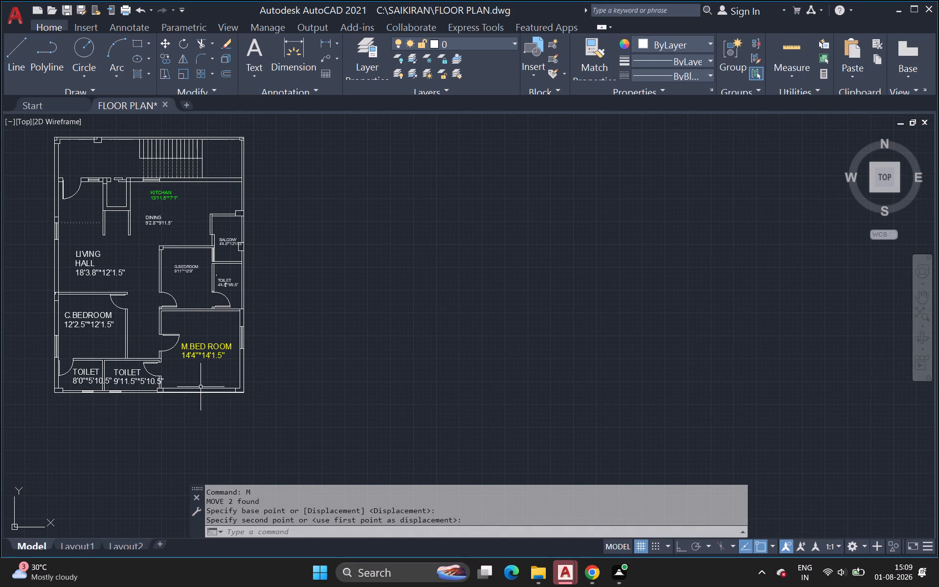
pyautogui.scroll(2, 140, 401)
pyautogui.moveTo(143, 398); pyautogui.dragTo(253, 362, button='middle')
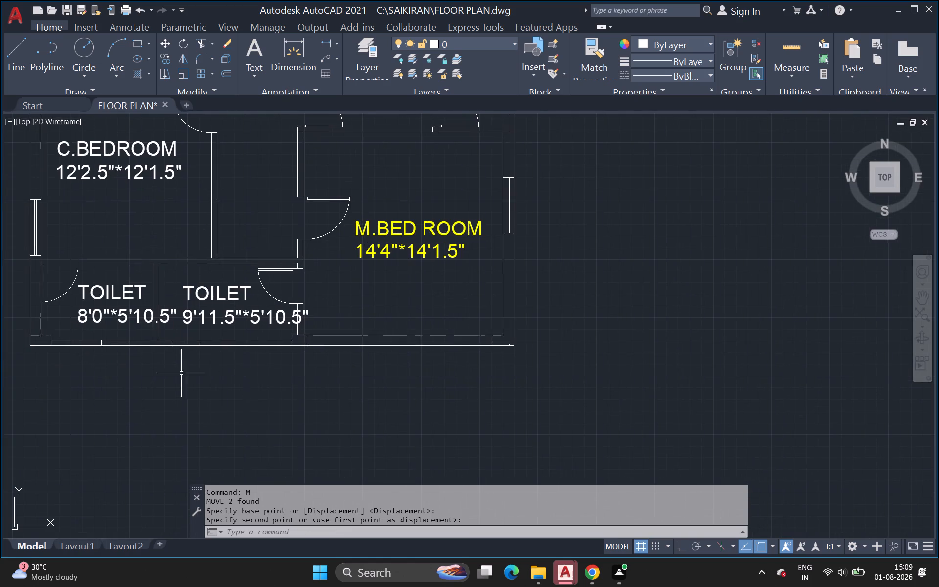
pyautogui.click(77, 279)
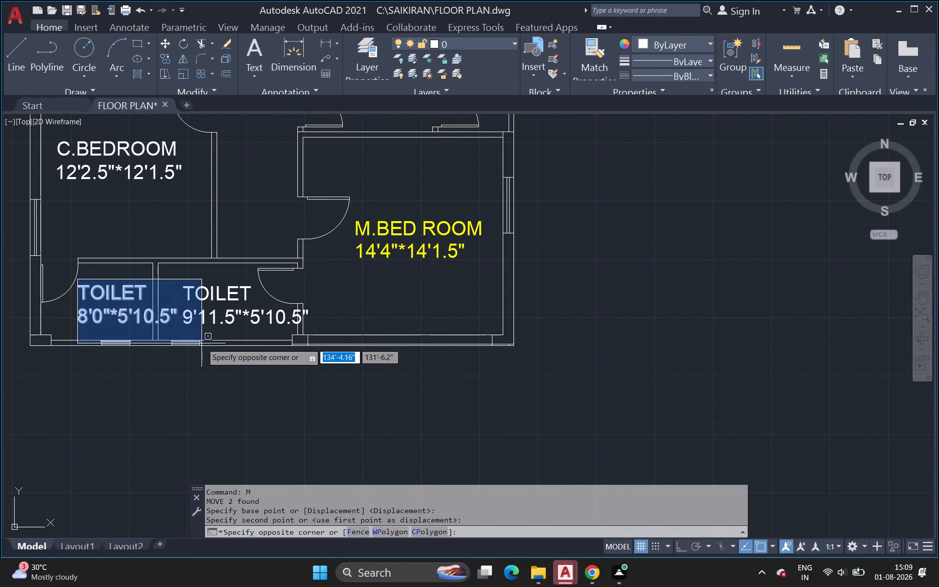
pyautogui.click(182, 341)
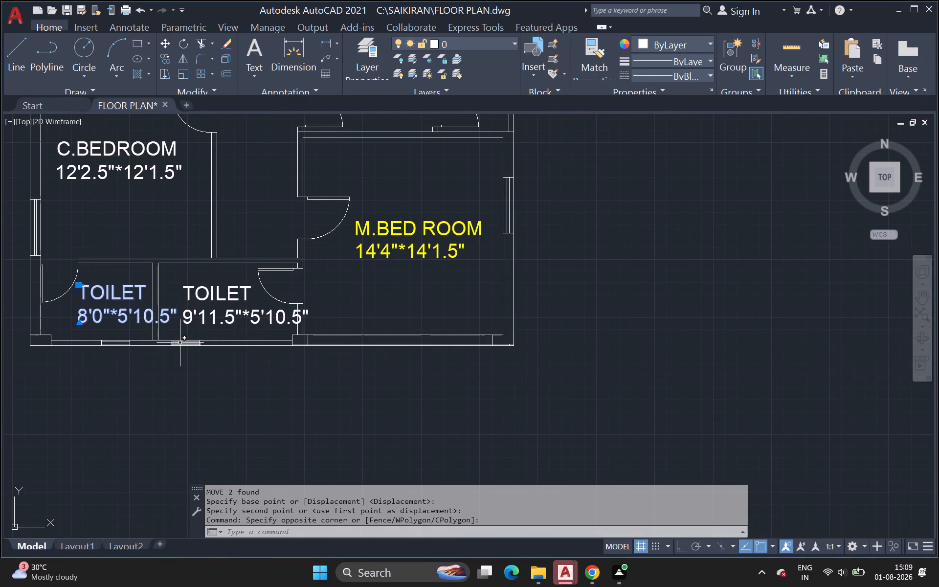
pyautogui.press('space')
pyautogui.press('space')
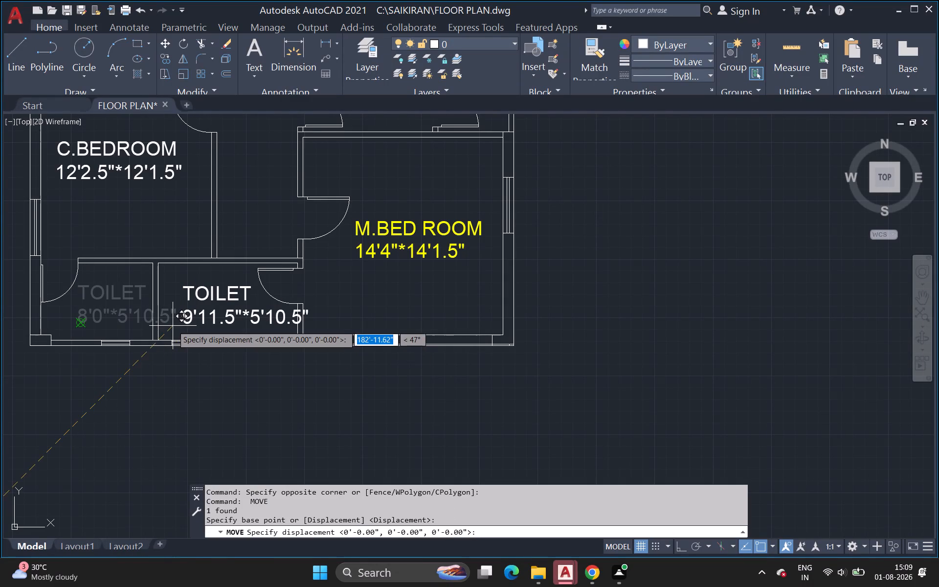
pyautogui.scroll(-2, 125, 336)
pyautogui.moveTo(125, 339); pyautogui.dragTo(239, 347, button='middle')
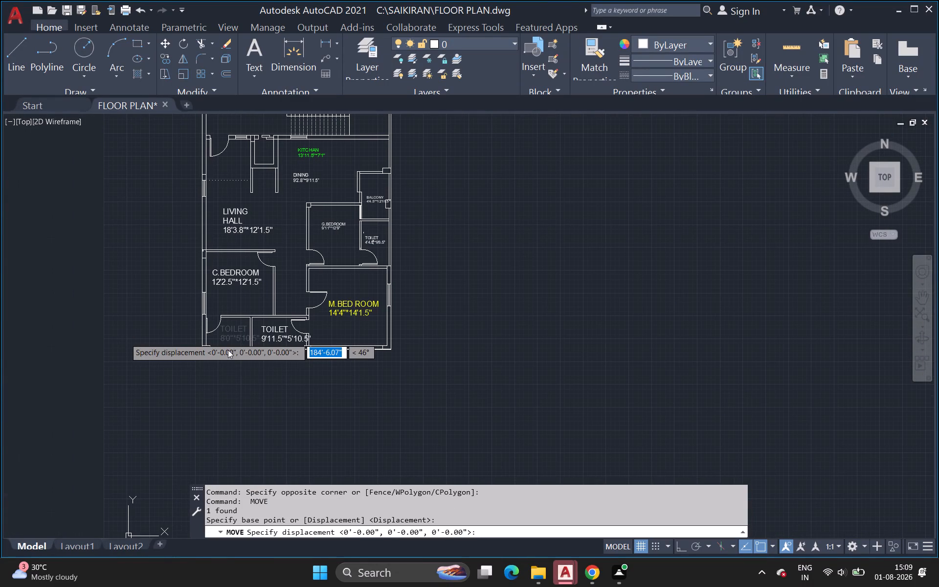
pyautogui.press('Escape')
# Scale the TOILET label with 8'0"*5'10.5" below the C.BEDROOM down freehand to about two-thirds.
pyautogui.scroll(2, 227, 338)
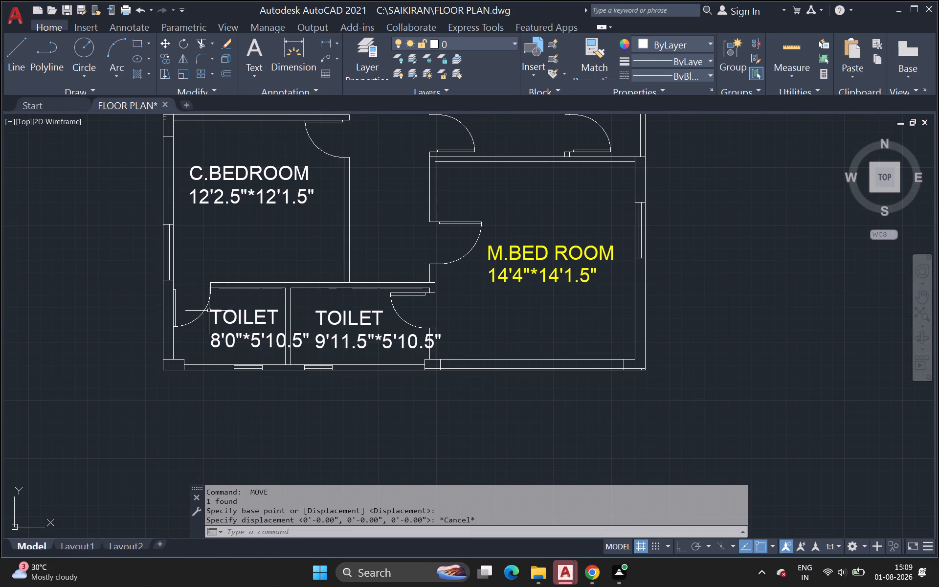
pyautogui.click(212, 303)
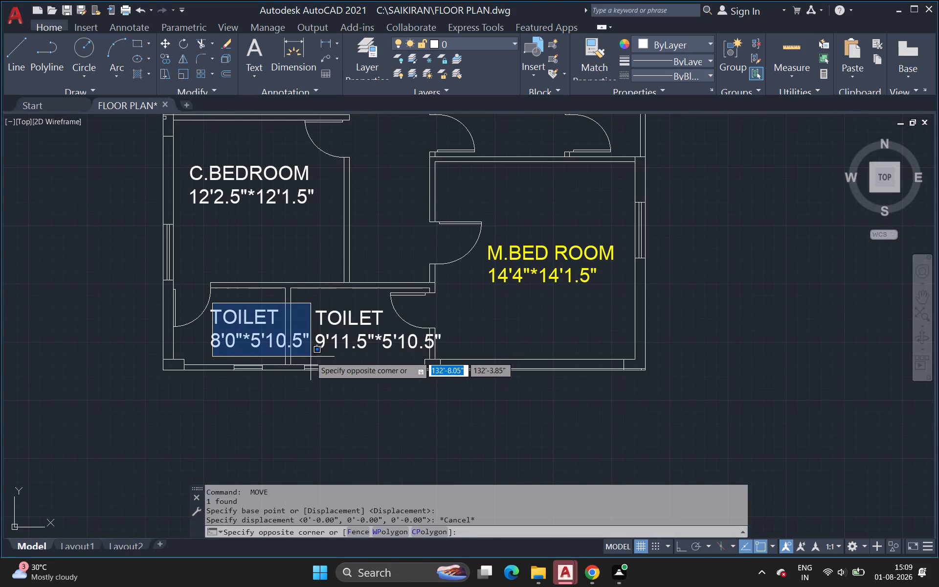
pyautogui.click(311, 357)
pyautogui.click(212, 299)
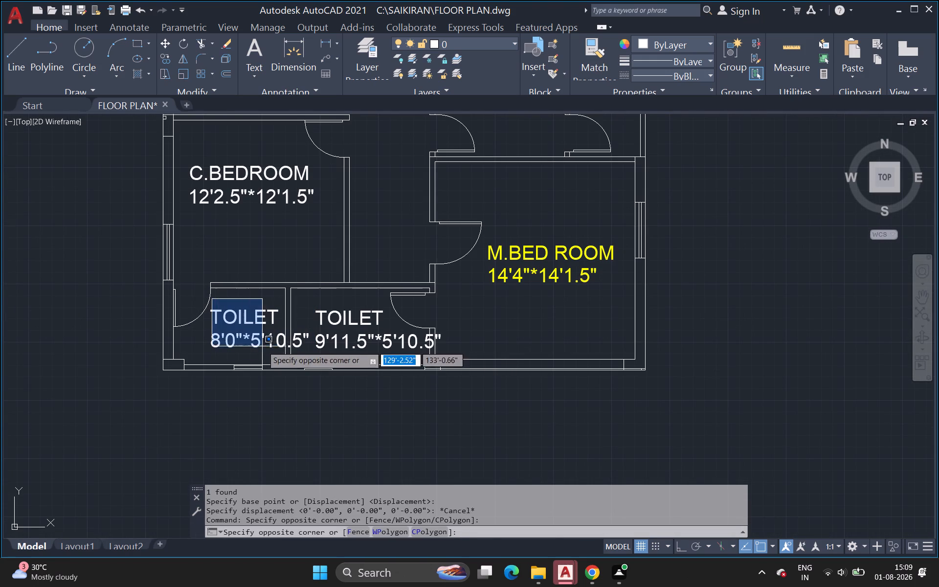
pyautogui.click(310, 355)
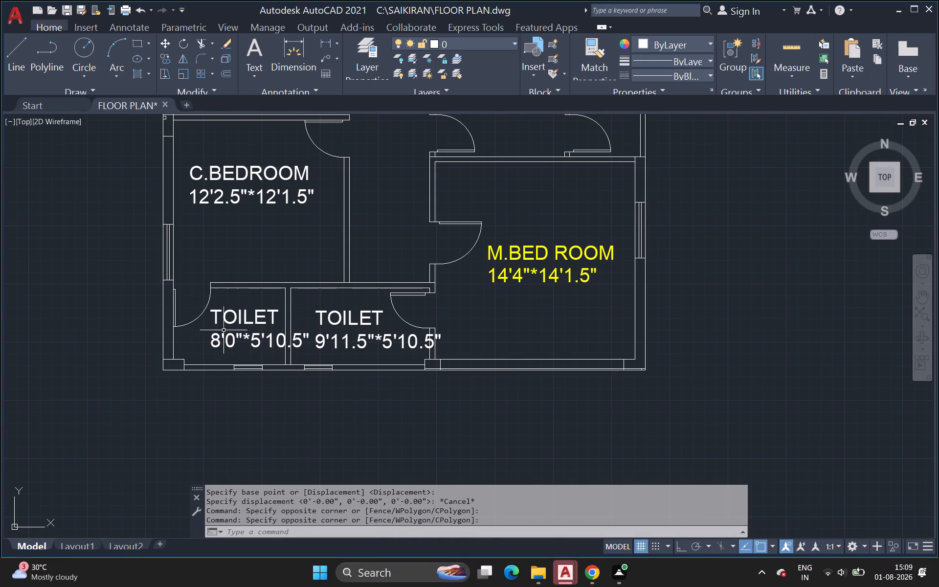
pyautogui.click(207, 312)
pyautogui.click(300, 355)
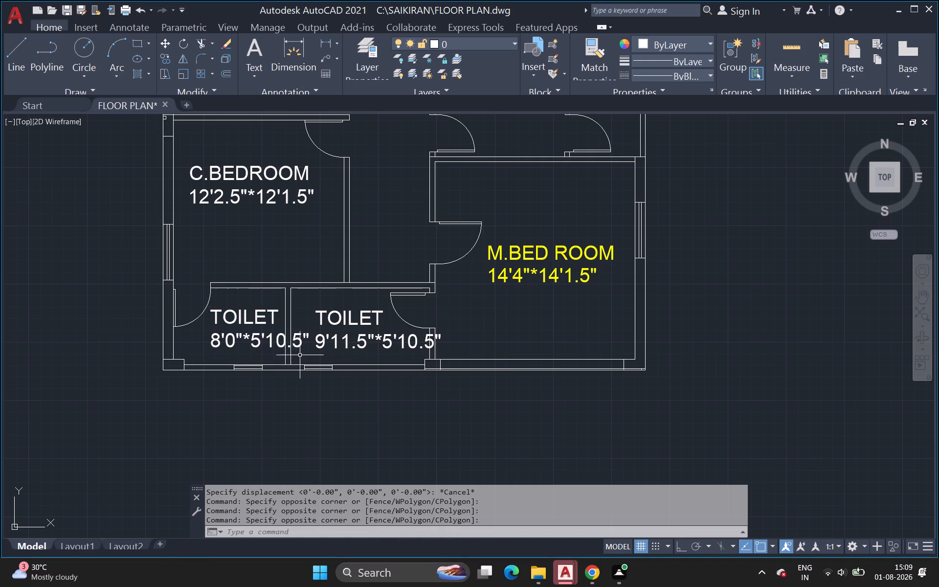
pyautogui.scroll(2, 210, 307)
pyautogui.moveTo(210, 307); pyautogui.dragTo(218, 314)
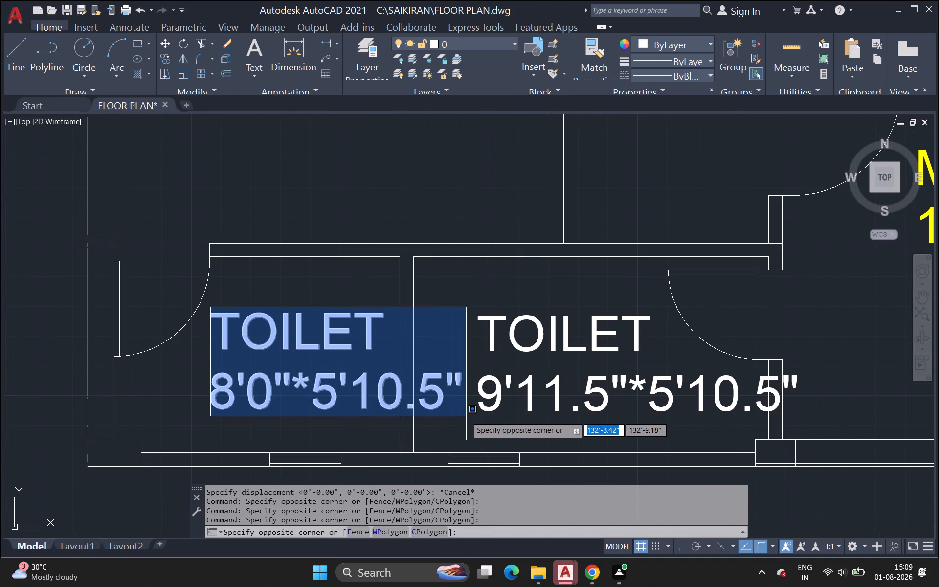
pyautogui.click(466, 416)
pyautogui.write('SC')
pyautogui.press('Return')
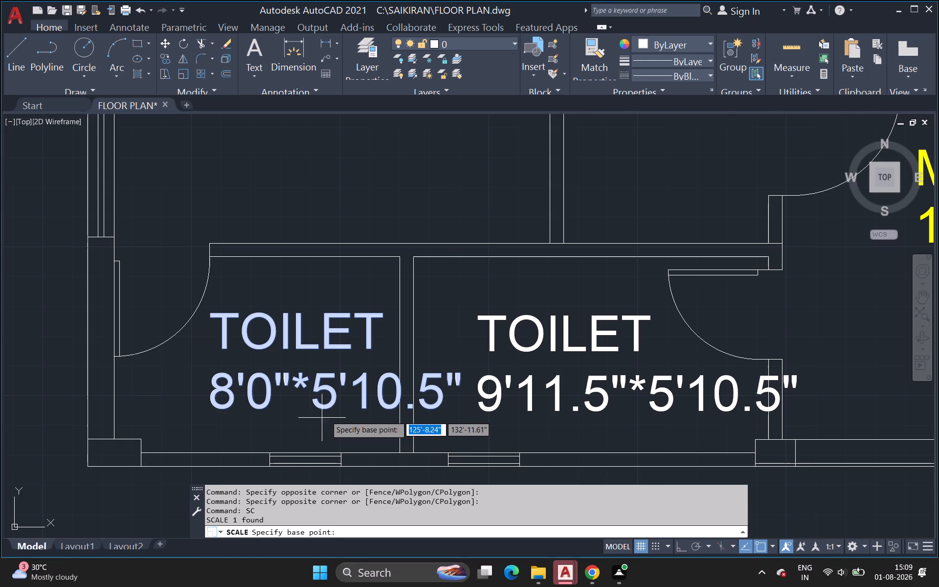
pyautogui.click(445, 407)
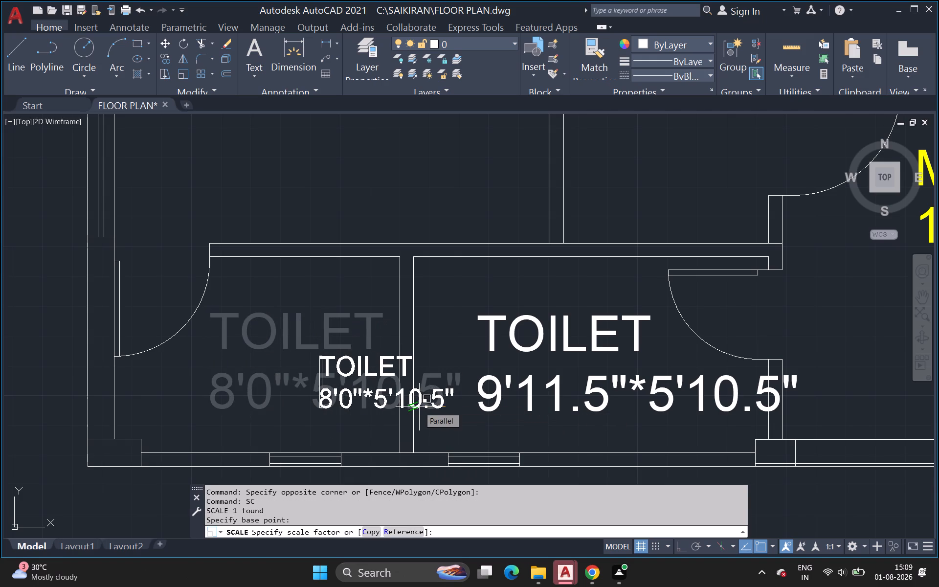
pyautogui.click(416, 409)
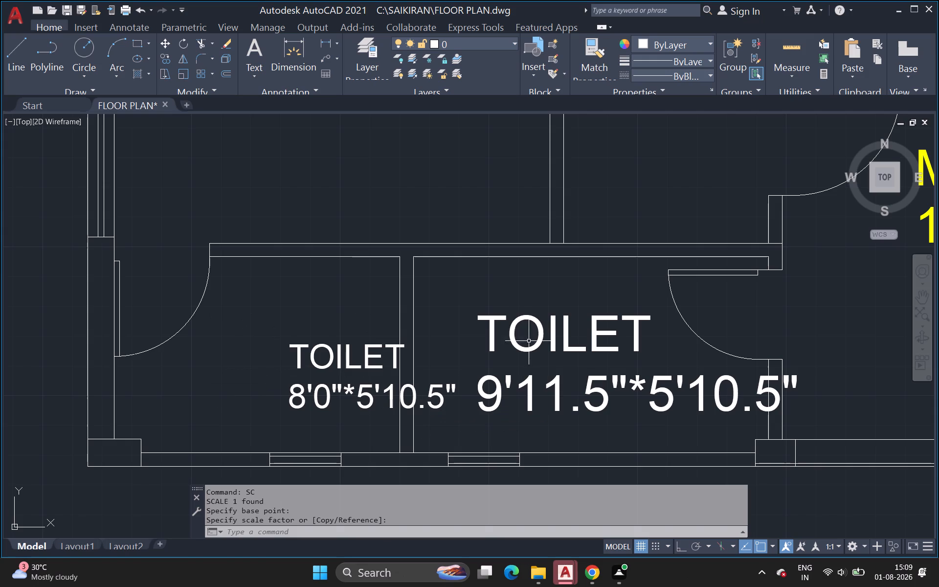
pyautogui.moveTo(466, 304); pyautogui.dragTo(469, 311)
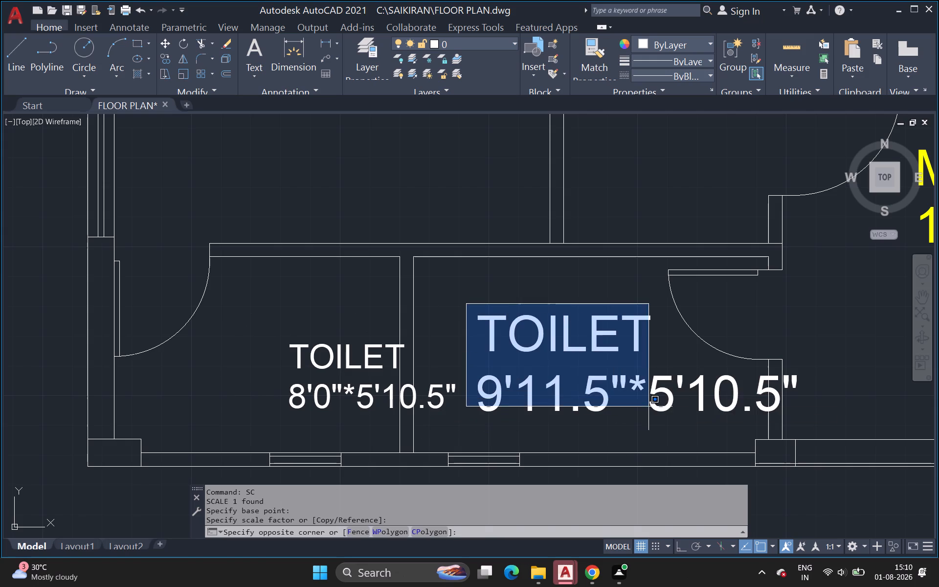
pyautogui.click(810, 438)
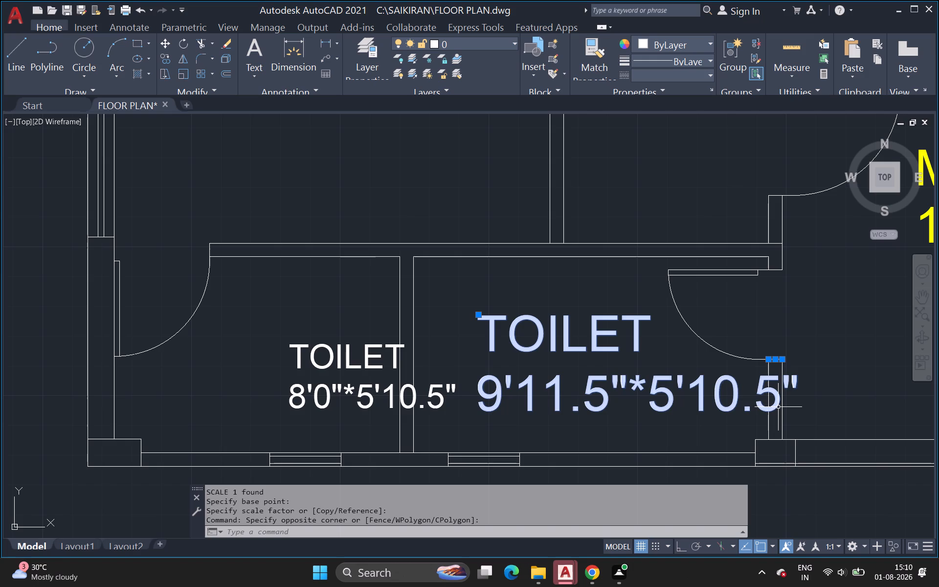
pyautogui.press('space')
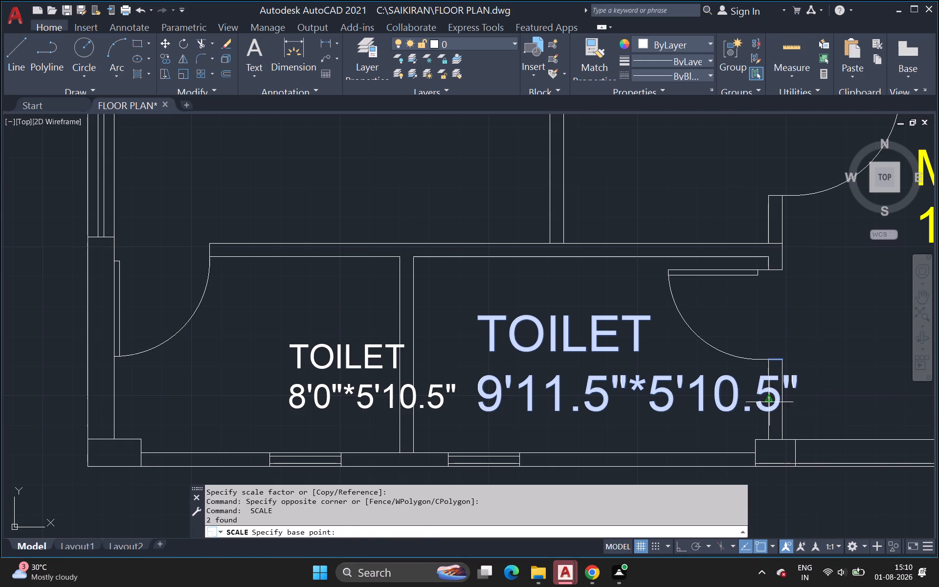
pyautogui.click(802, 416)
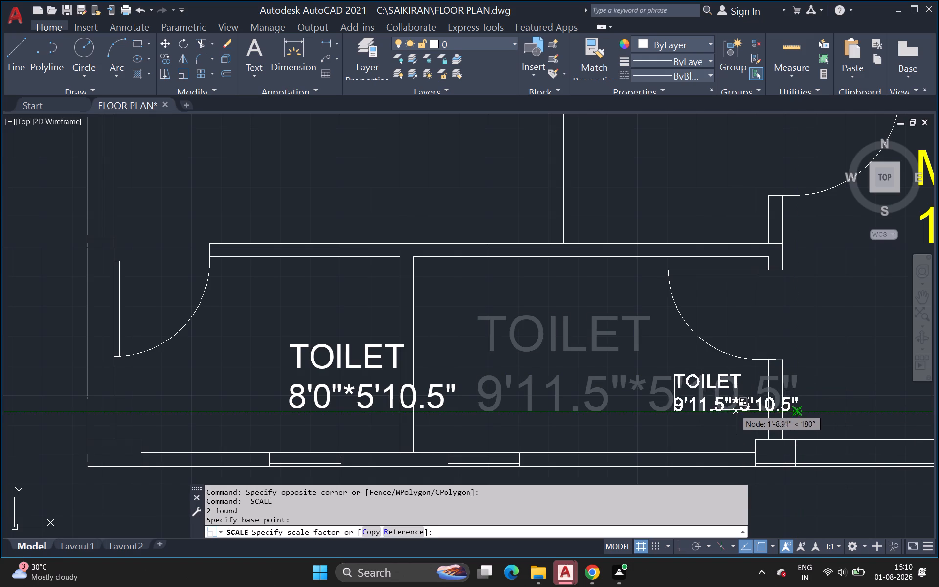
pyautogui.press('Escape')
# Scale the TOILET label with 9'11.5"*5'10.5" beside the M.BED ROOM down freehand to about half.
pyautogui.click(452, 301)
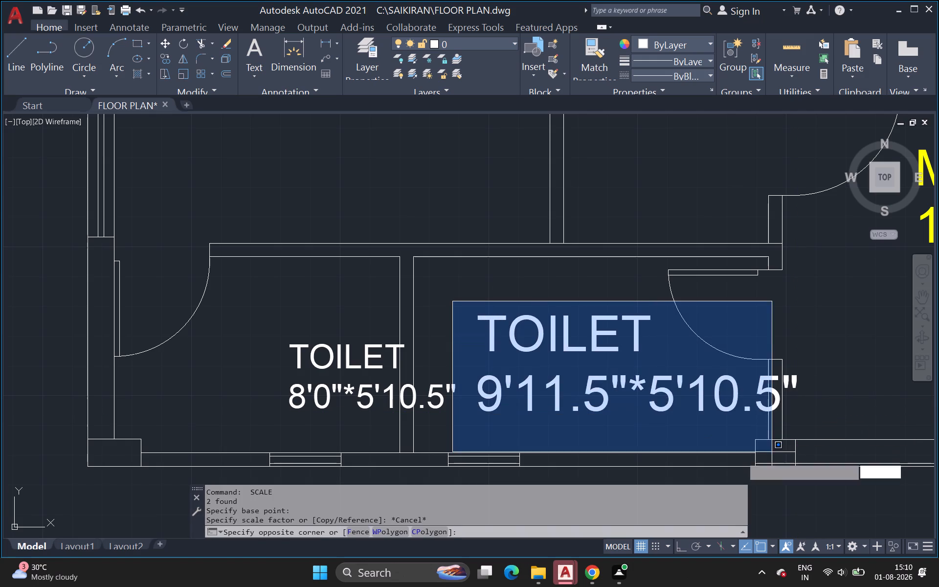
pyautogui.click(845, 423)
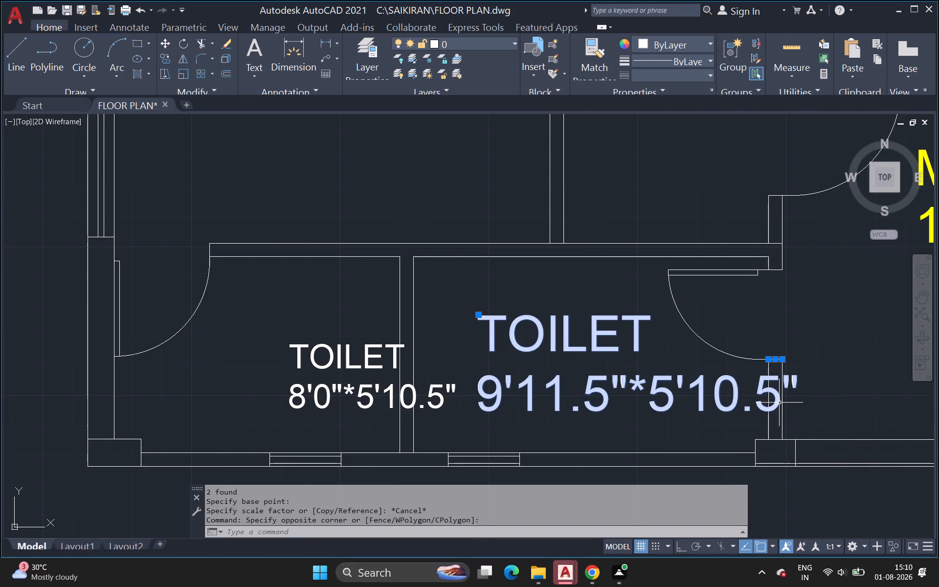
pyautogui.write('SC')
pyautogui.press('space')
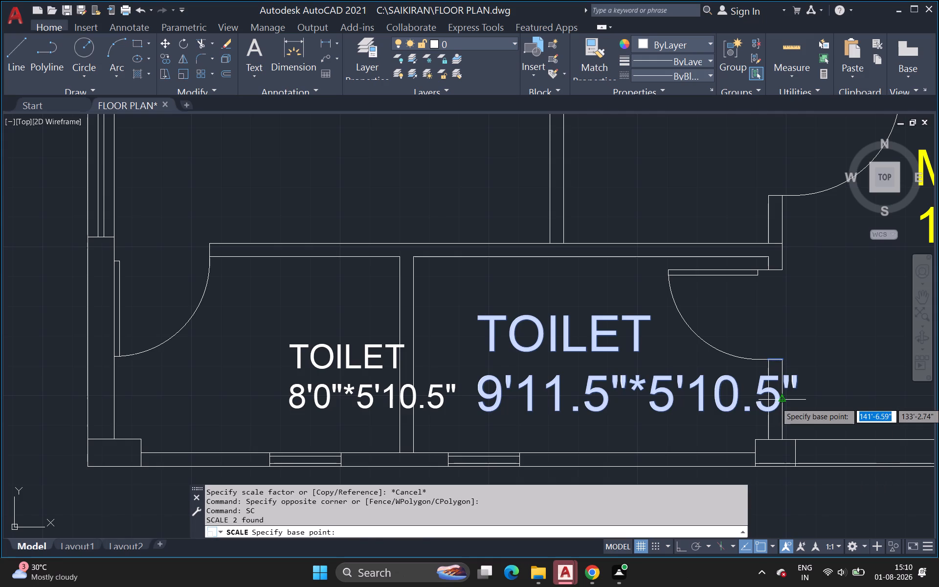
pyautogui.click(779, 403)
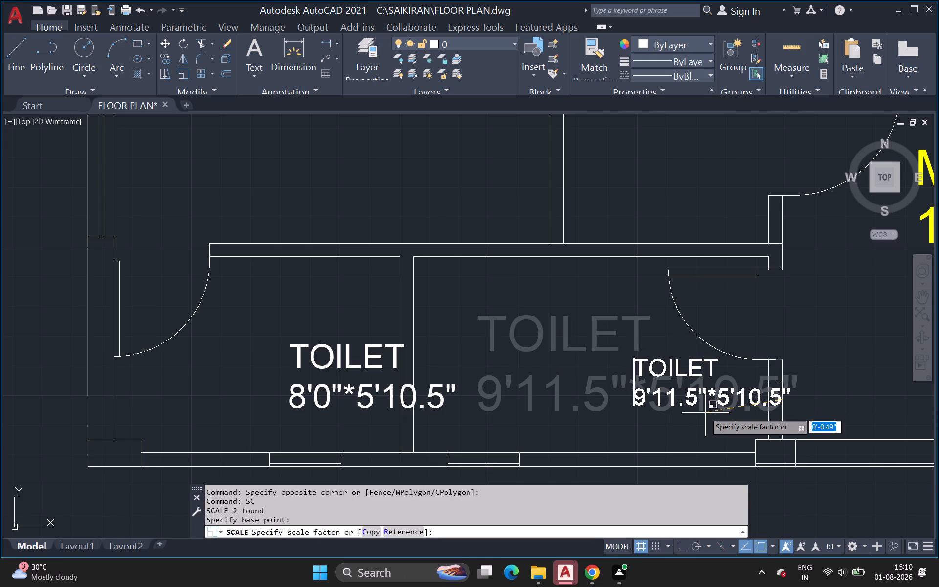
pyautogui.click(705, 413)
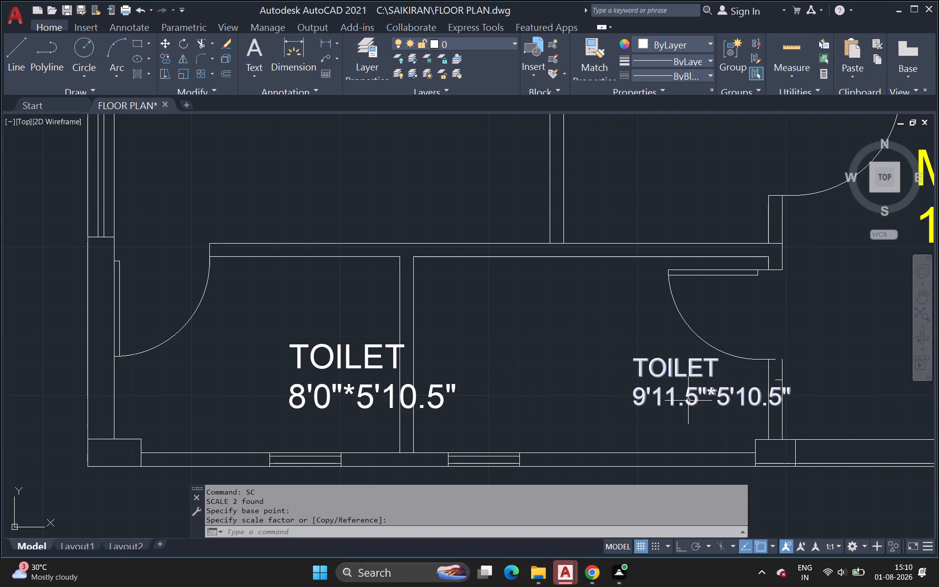
# Move the reduced TOILET label with 9'11.5"*5'10.5" away from the door wall, into the middle of its toilet.
pyautogui.moveTo(611, 344); pyautogui.dragTo(617, 345)
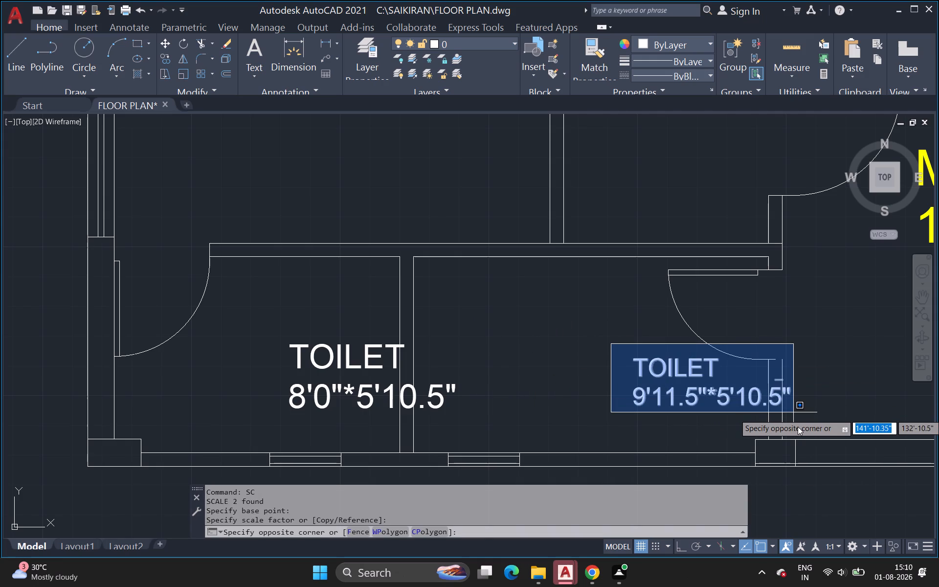
pyautogui.click(798, 427)
pyautogui.click(798, 432)
pyautogui.click(830, 429)
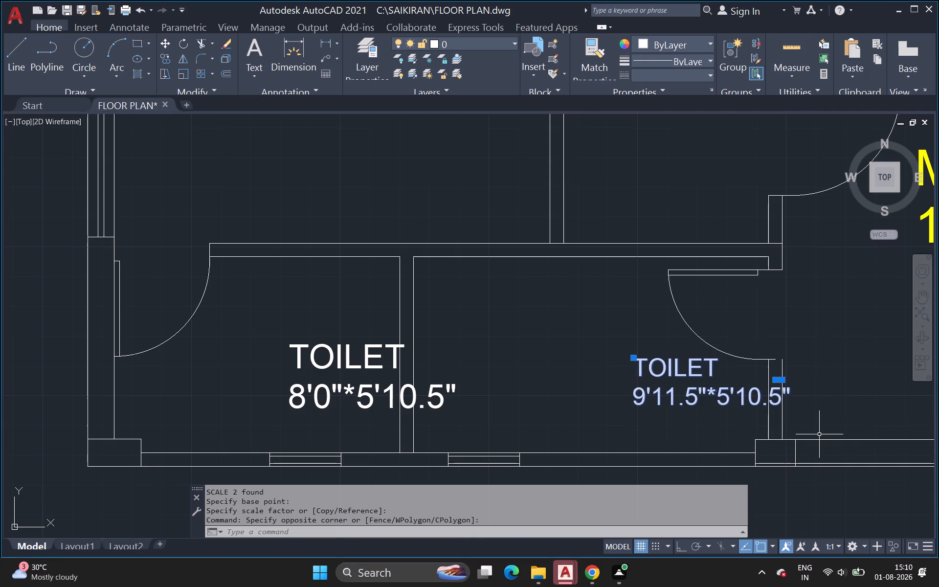
pyautogui.press('m')
pyautogui.press('space')
pyautogui.click(728, 401)
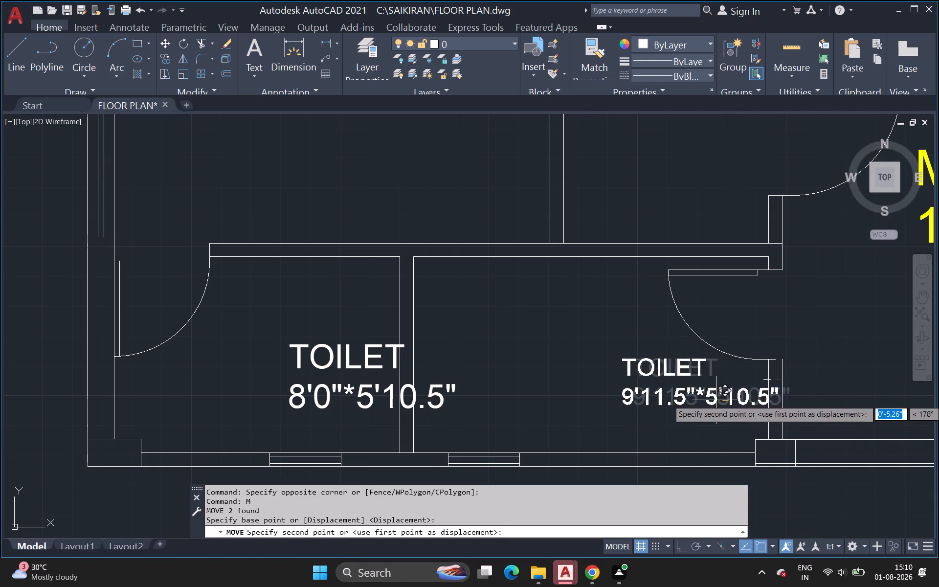
pyautogui.click(627, 391)
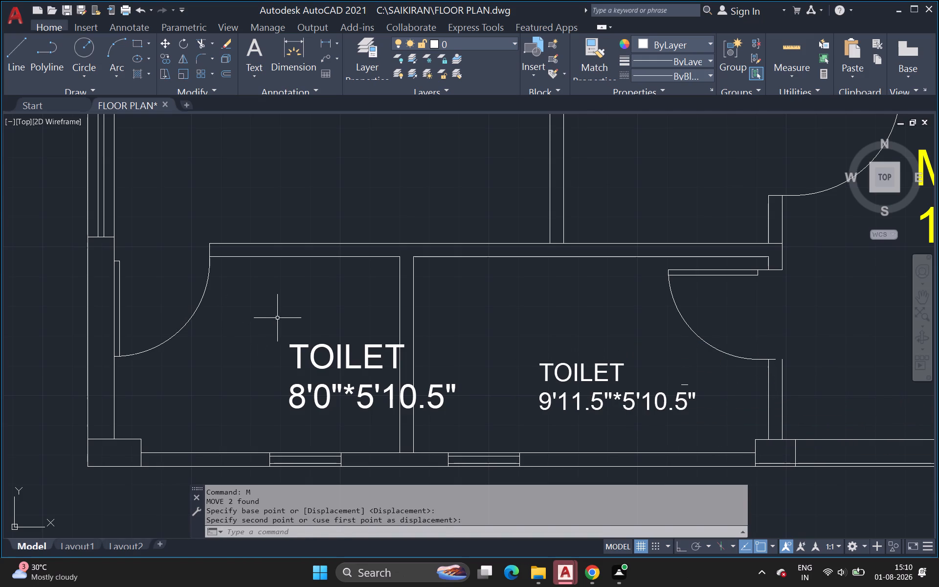
# Move the TOILET label with 8'0"*5'10.5" off the dividing wall, into the middle of the toilet below the C.BEDROOM.
pyautogui.click(277, 317)
pyautogui.click(488, 415)
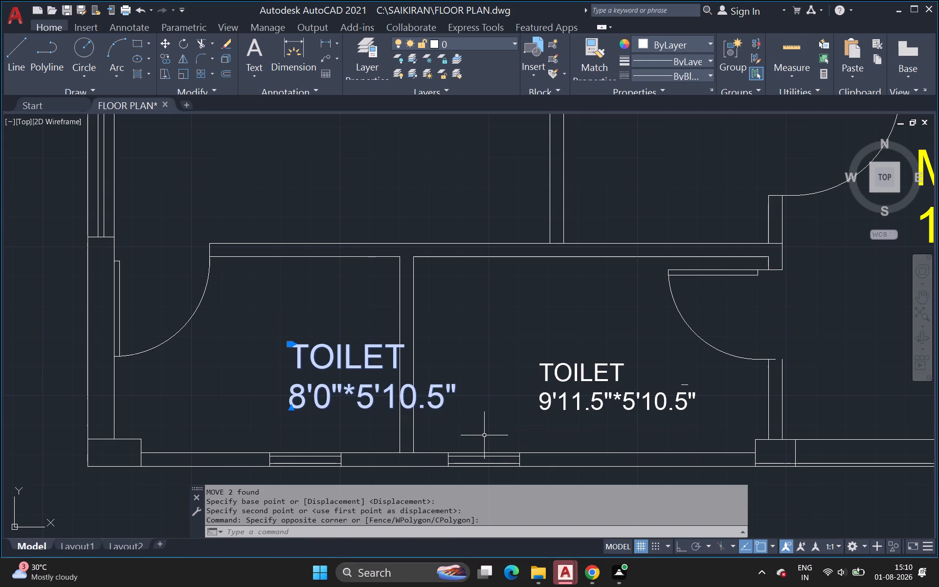
pyautogui.press('m')
pyautogui.press('space')
pyautogui.click(414, 394)
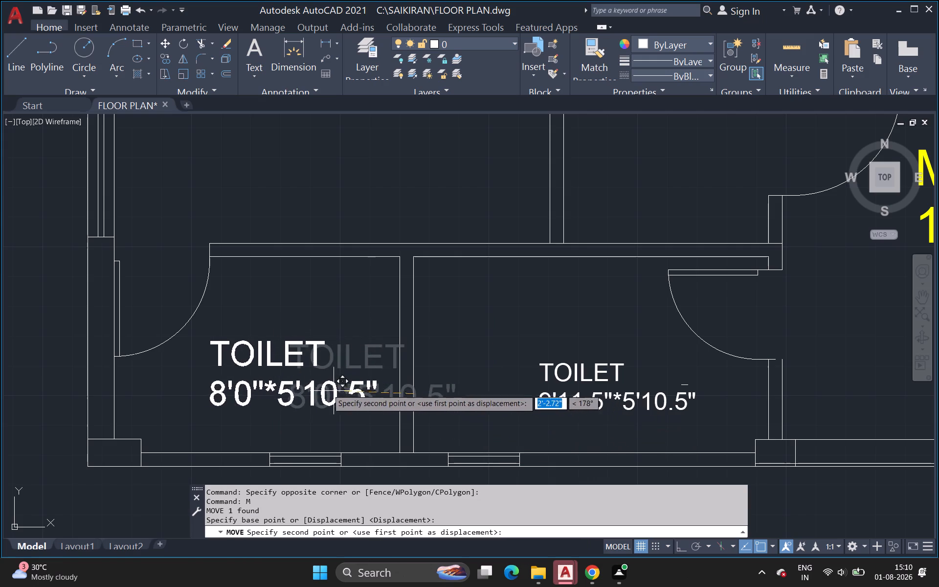
pyautogui.click(325, 388)
# Set the colour of the DINING label and its 9'2.8"*9'11.5" size text to Cyan in the object properties.
pyautogui.scroll(-2, 466, 370)
pyautogui.moveTo(466, 370); pyautogui.dragTo(406, 480, button='middle')
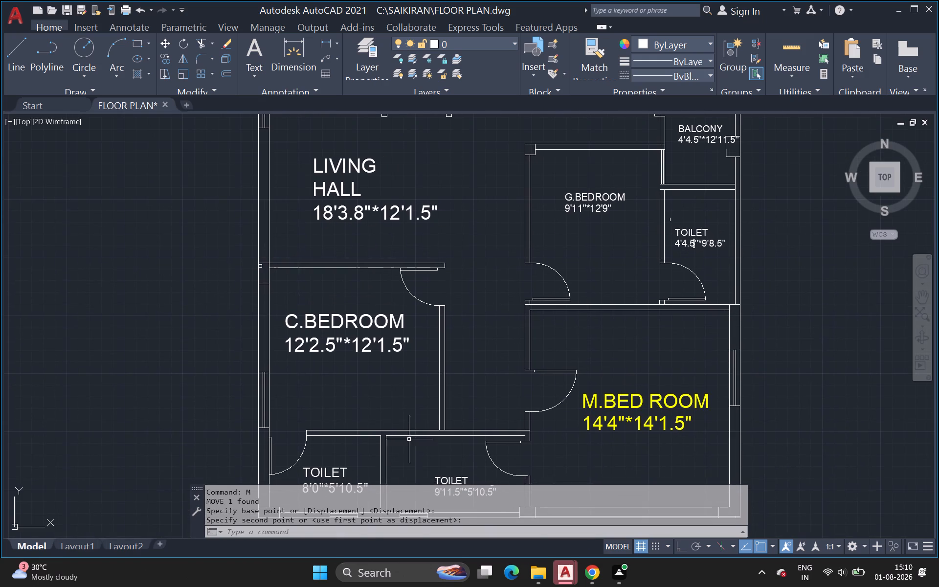
pyautogui.scroll(-2, 409, 406)
pyautogui.moveTo(409, 406); pyautogui.dragTo(400, 429, button='middle')
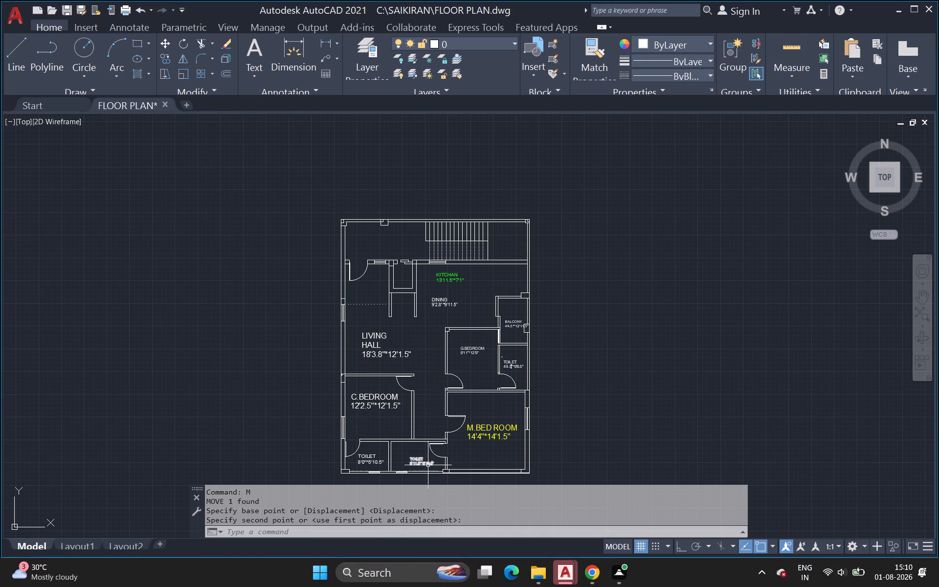
pyautogui.scroll(2, 420, 470)
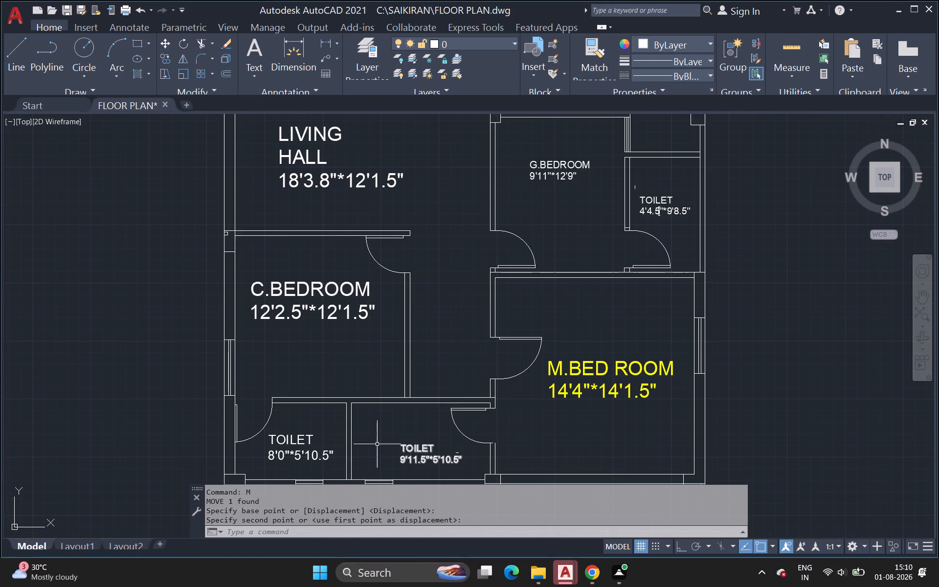
pyautogui.scroll(-2, 409, 410)
pyautogui.moveTo(409, 410); pyautogui.dragTo(358, 375, button='middle')
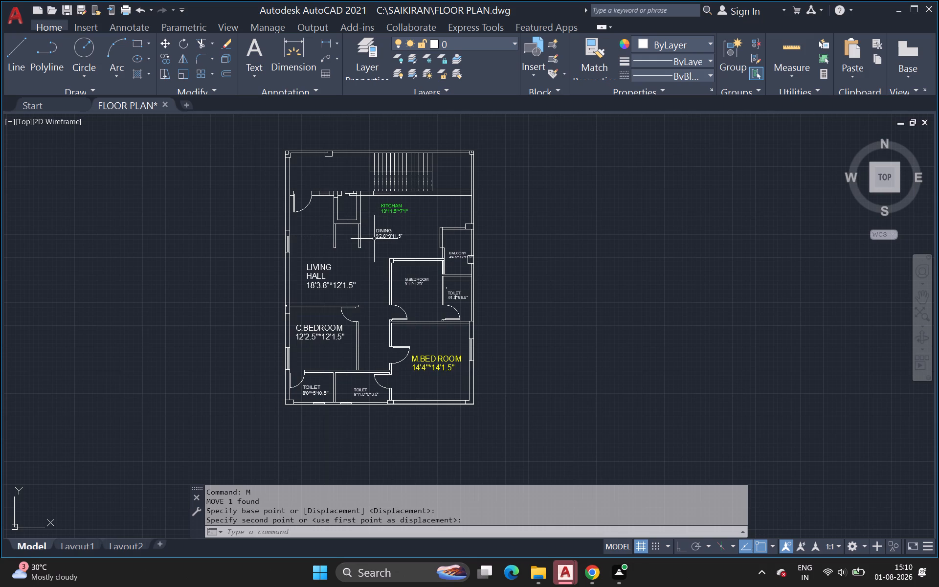
pyautogui.scroll(1, 374, 235)
pyautogui.click(371, 220)
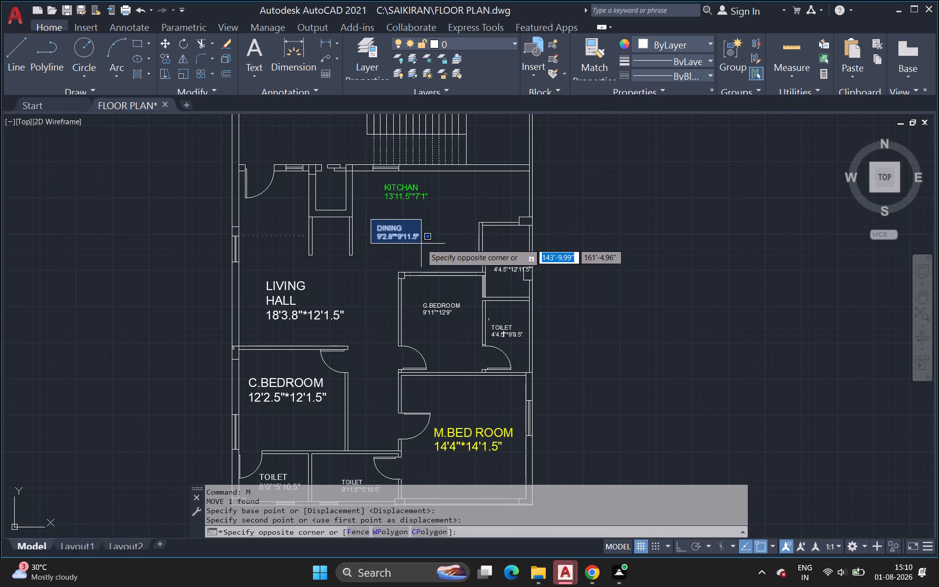
pyautogui.click(421, 244)
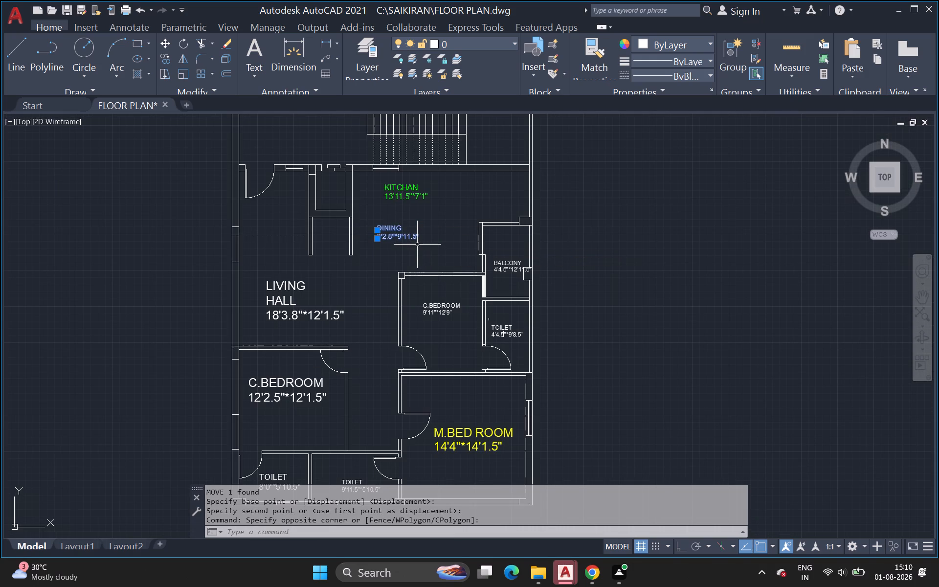
pyautogui.press('p')
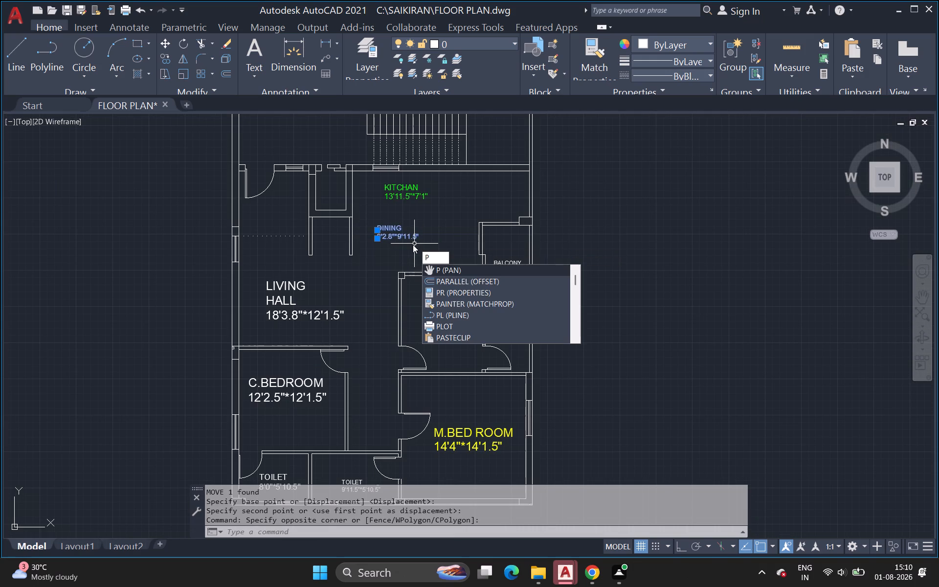
pyautogui.press('r')
pyautogui.press('Return')
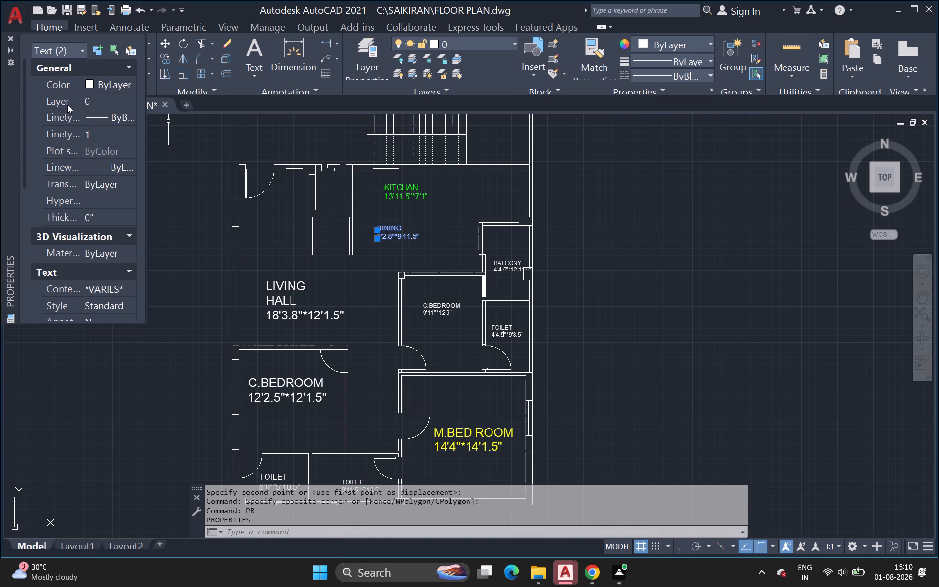
pyautogui.click(118, 80)
pyautogui.click(123, 84)
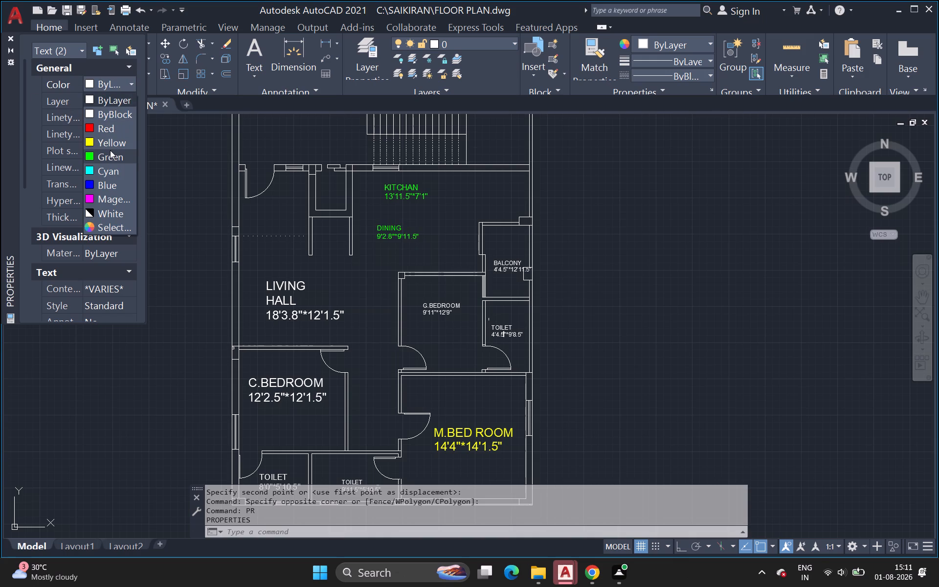
pyautogui.click(110, 165)
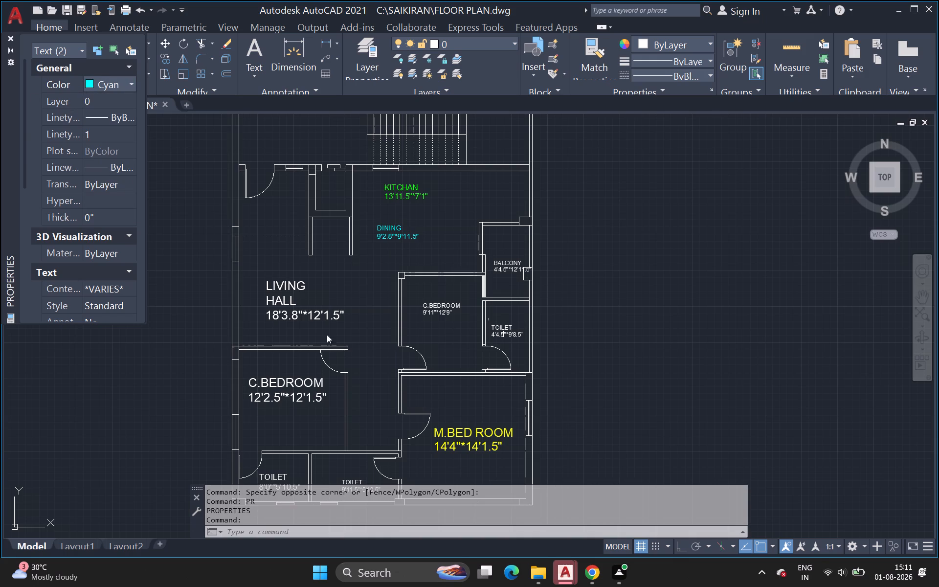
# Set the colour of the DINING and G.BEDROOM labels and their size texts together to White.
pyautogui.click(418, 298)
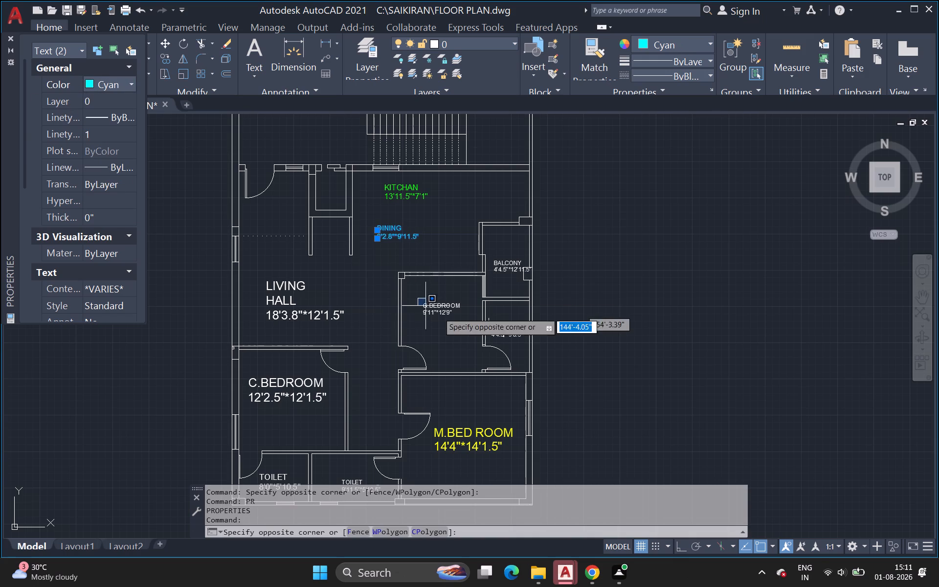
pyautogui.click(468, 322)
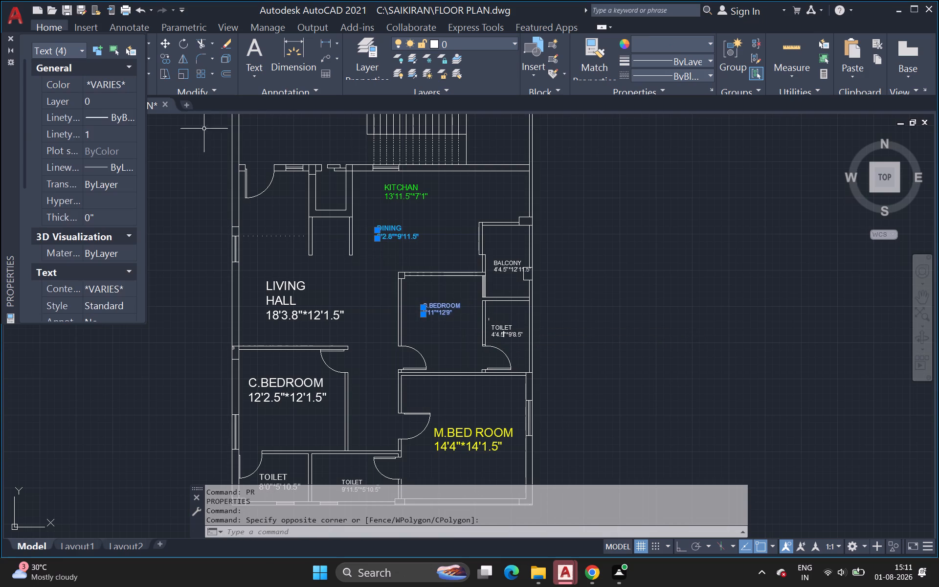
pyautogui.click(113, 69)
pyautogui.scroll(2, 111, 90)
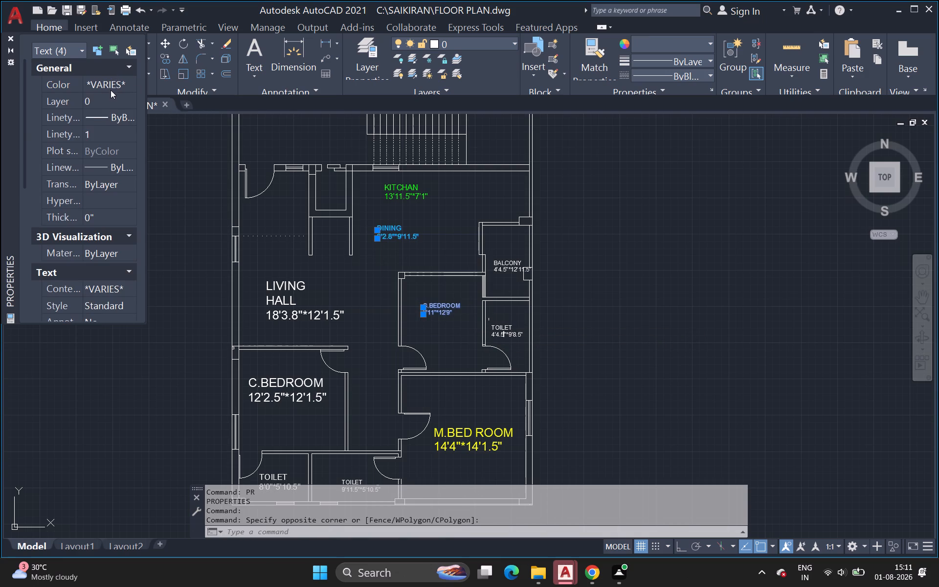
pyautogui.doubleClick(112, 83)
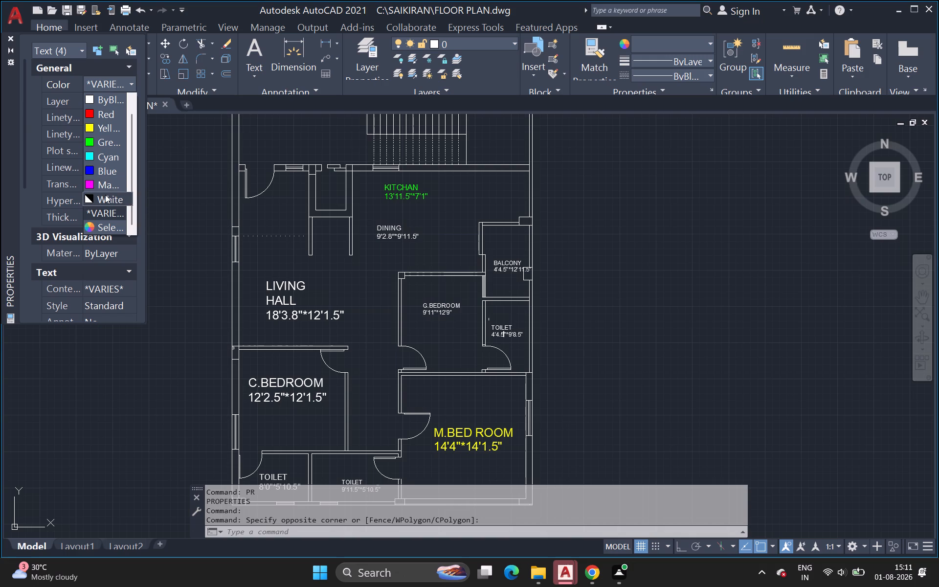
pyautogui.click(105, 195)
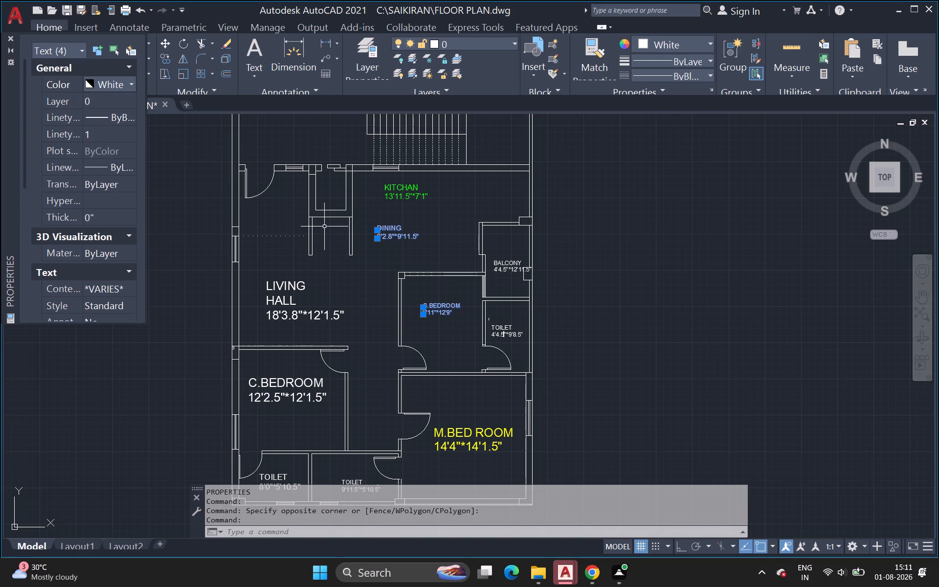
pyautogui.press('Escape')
# Set the colour of only the DINING label and its 9'2.8"*9'11.5" size text to Cyan.
pyautogui.moveTo(367, 220); pyautogui.dragTo(376, 226)
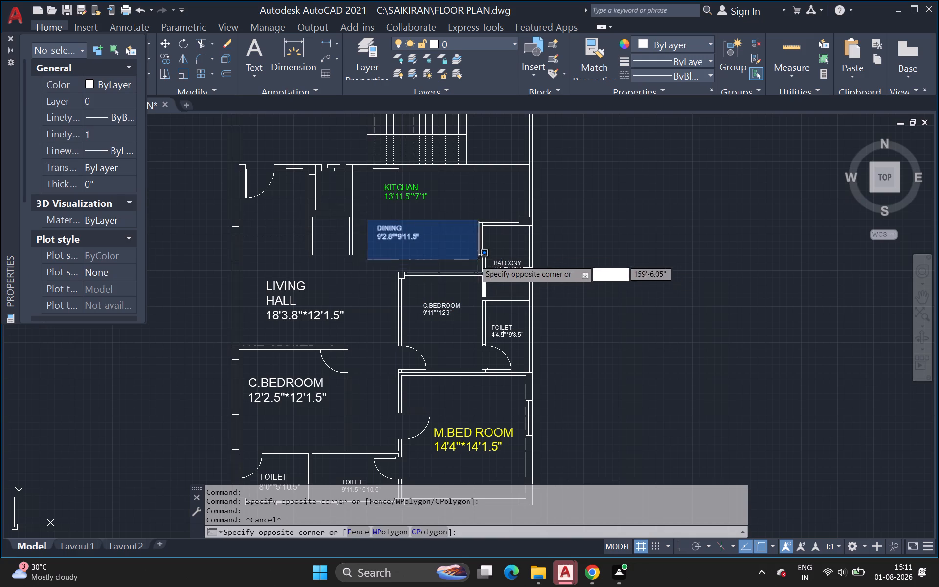
pyautogui.click(441, 254)
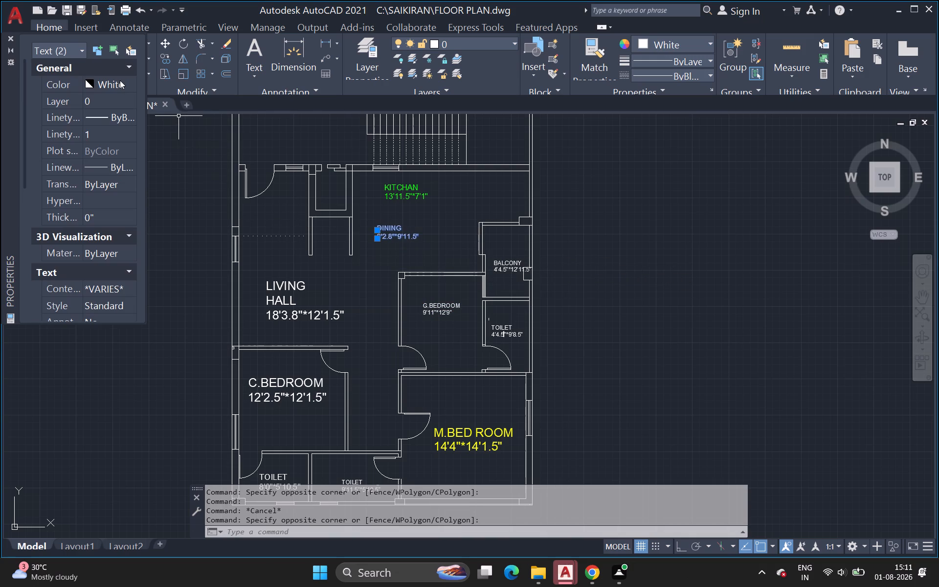
pyautogui.click(119, 80)
pyautogui.click(121, 83)
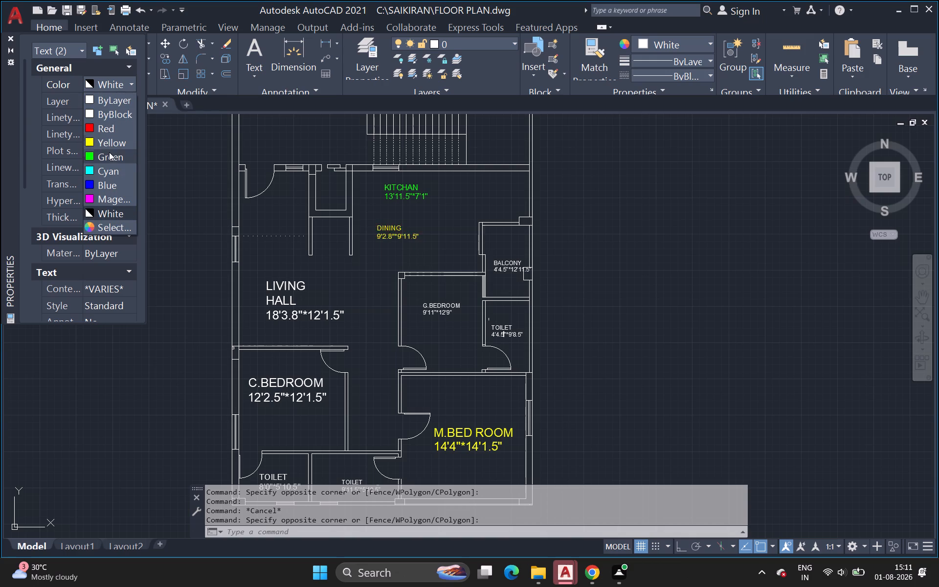
pyautogui.click(109, 169)
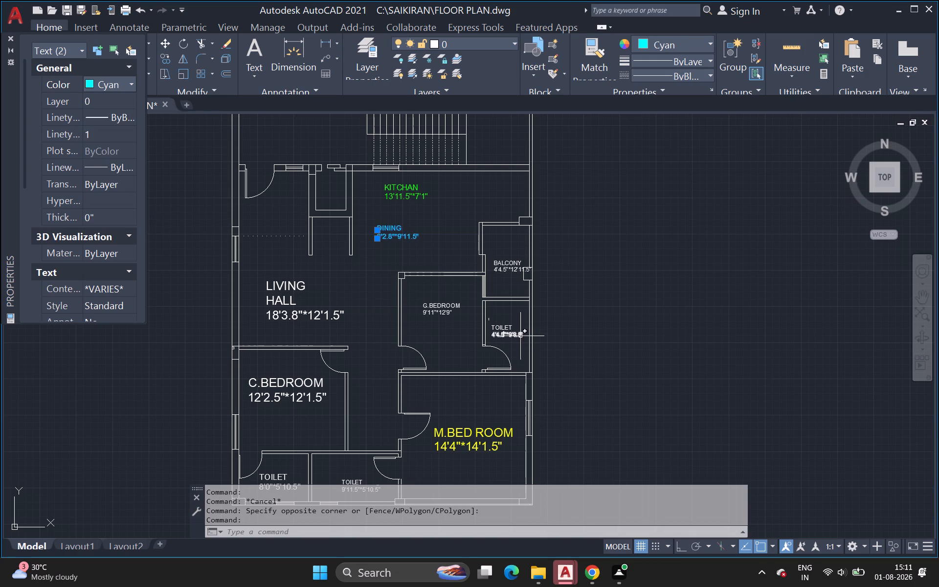
pyautogui.press('Escape')
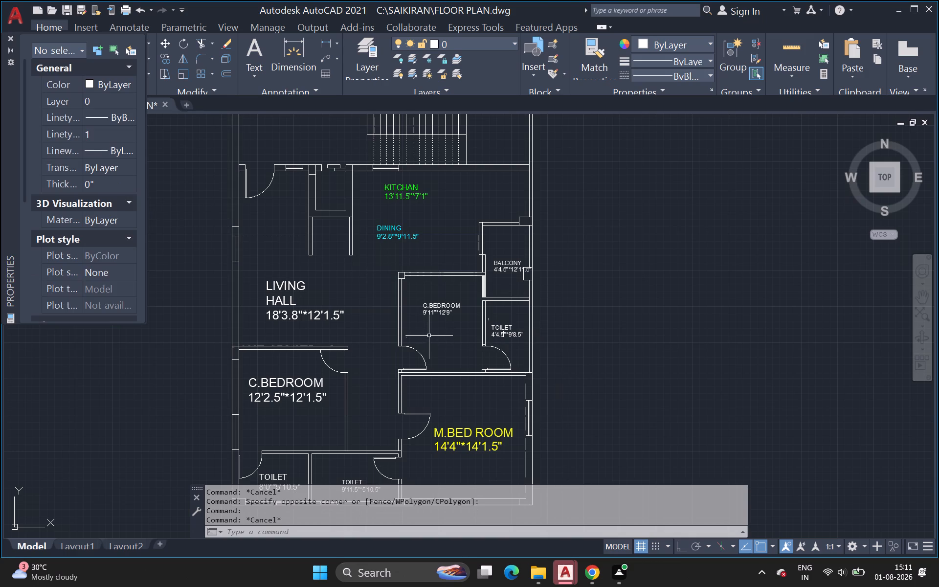
# Set the colour of the G.BEDROOM label and its 9'11"*12'9" size text to Blue.
pyautogui.click(415, 294)
pyautogui.click(469, 331)
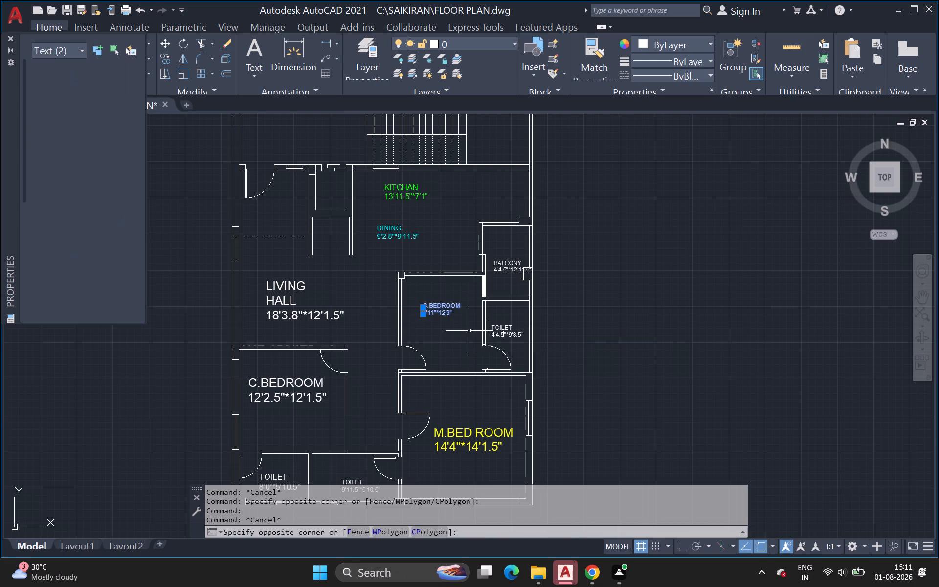
pyautogui.click(127, 79)
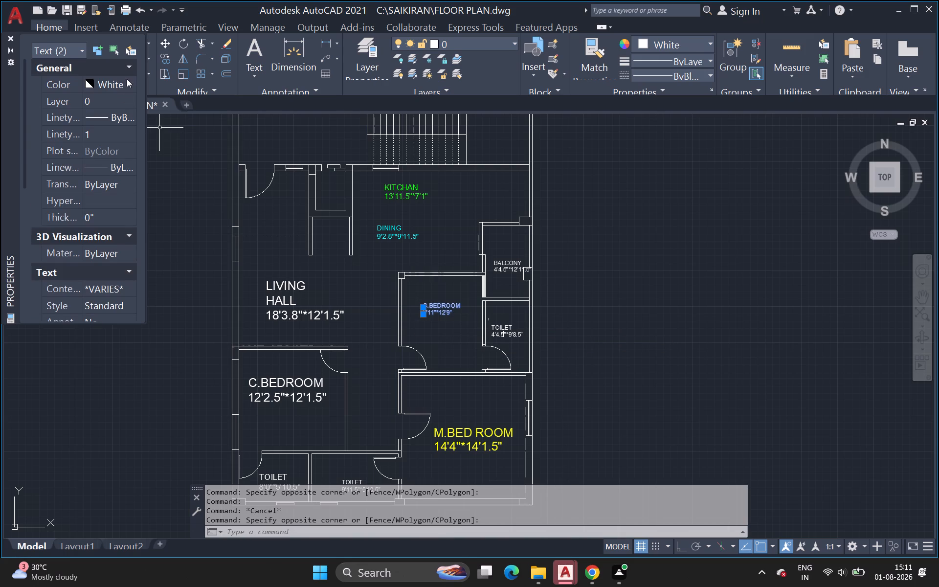
pyautogui.click(130, 83)
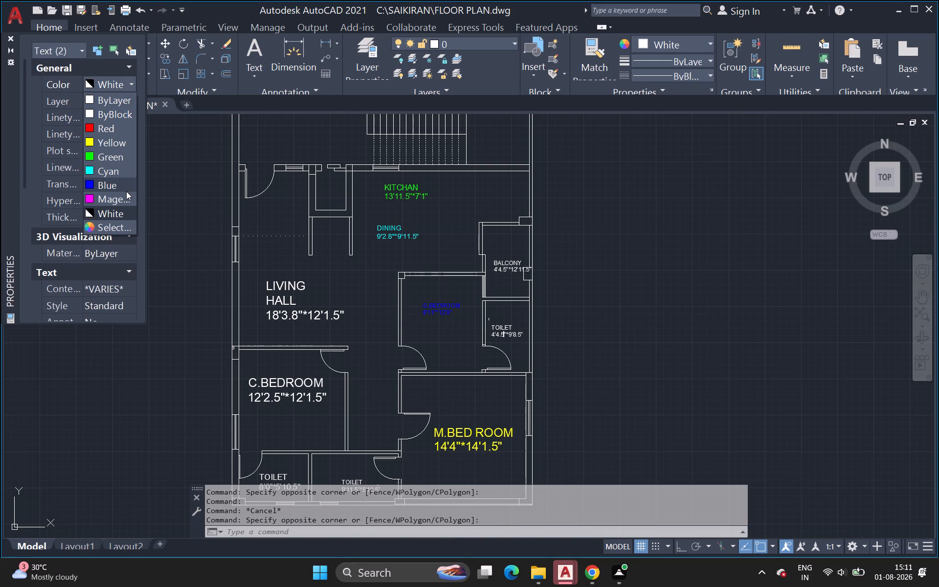
pyautogui.click(126, 188)
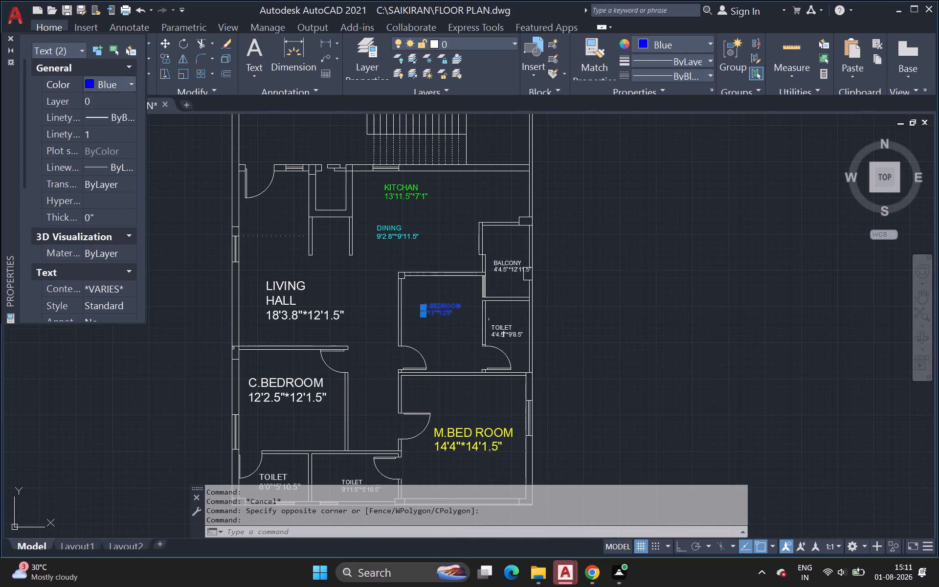
pyautogui.click(627, 329)
pyautogui.press('Escape')
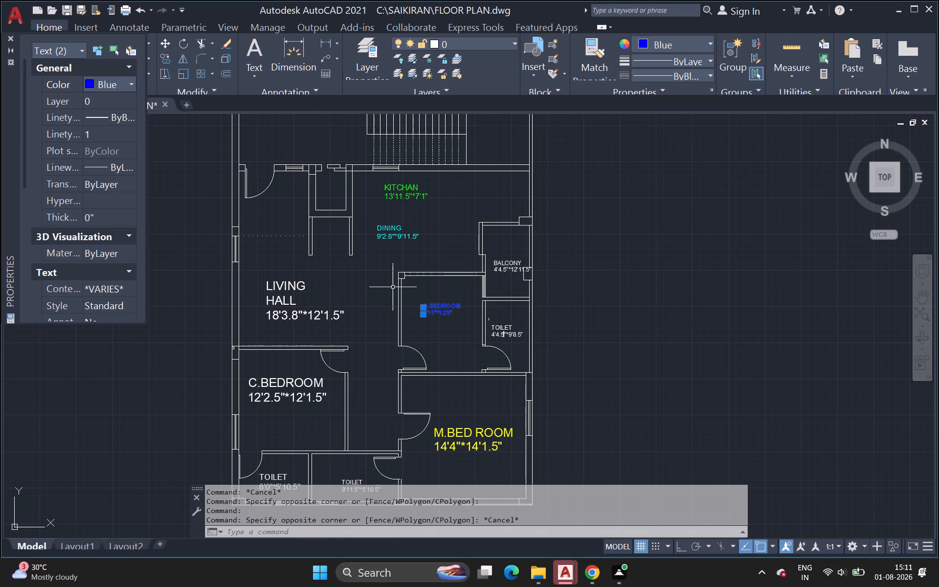
pyautogui.press('Escape')
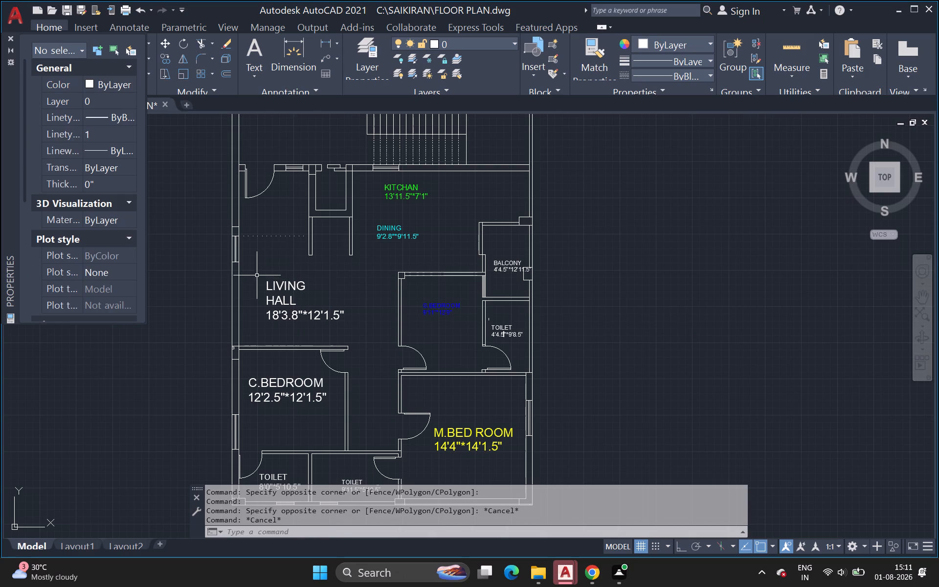
# Set the colour of the LIVING HALL label with 18'3.8"*12'1.5" to Magenta.
pyautogui.click(257, 274)
pyautogui.click(361, 333)
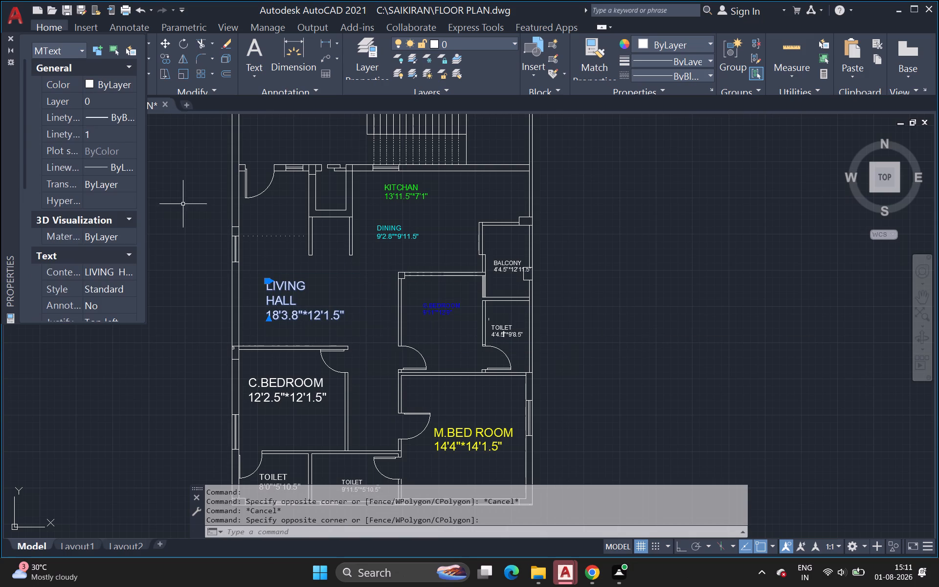
pyautogui.click(121, 88)
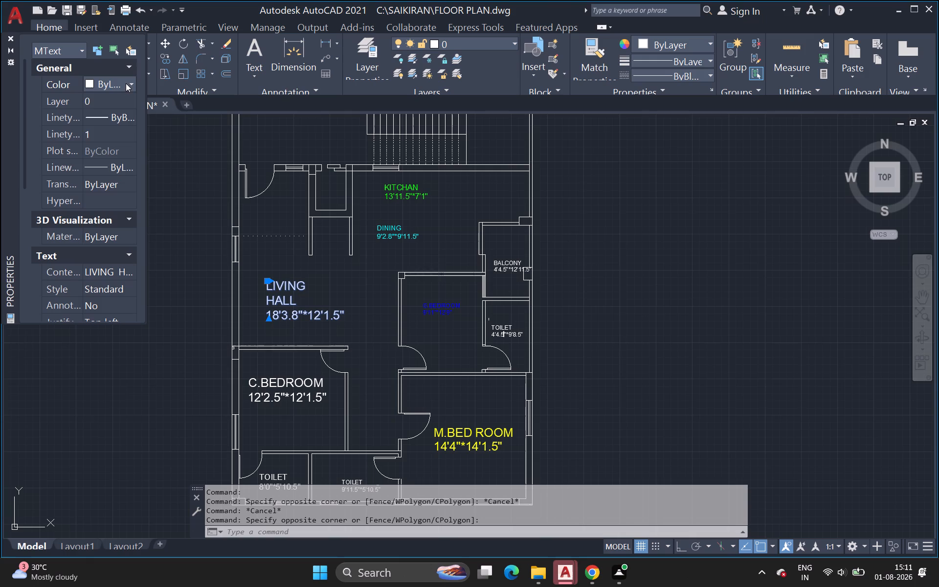
pyautogui.click(127, 82)
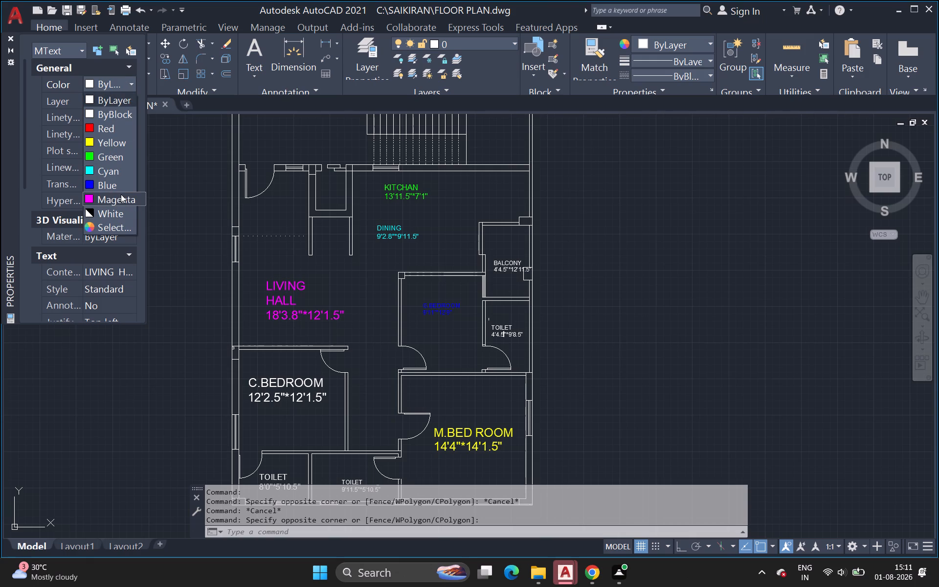
pyautogui.click(121, 194)
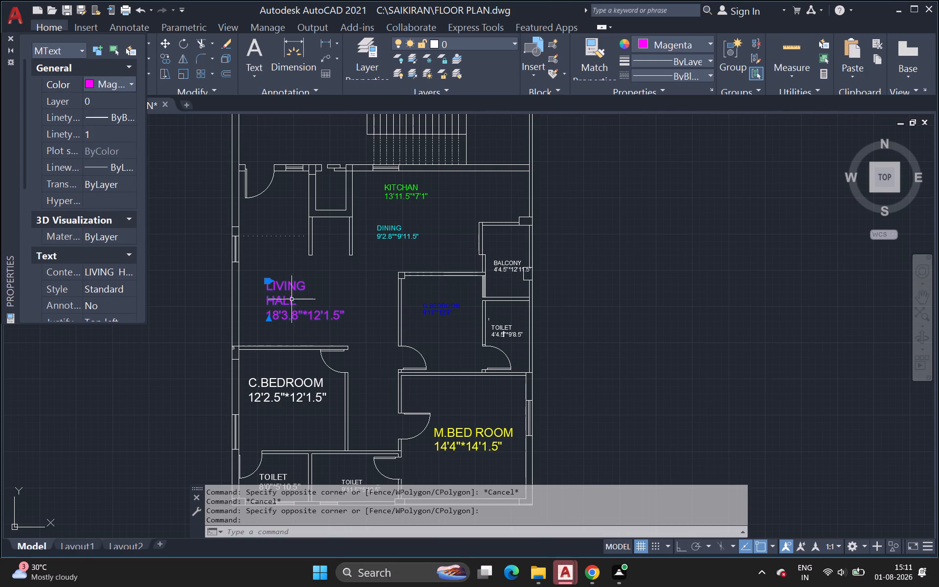
pyautogui.click(626, 307)
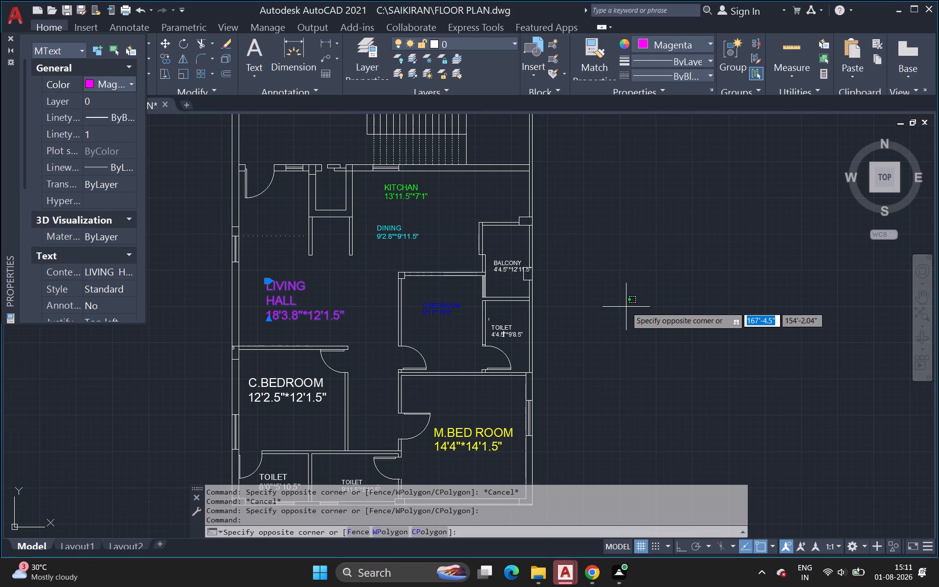
pyautogui.press('Escape')
pyautogui.press('Escape')
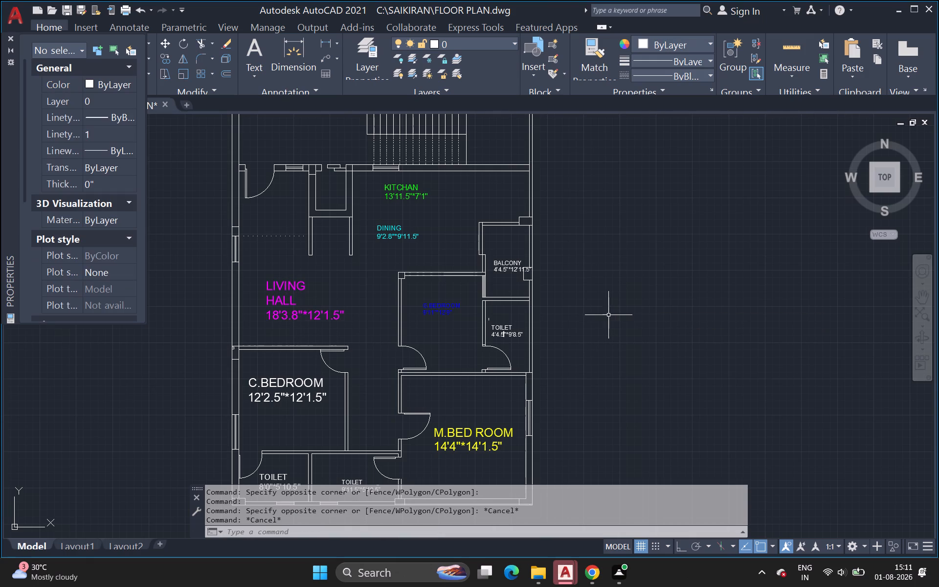
# Set the colour of the C.BEDROOM label with 12'2.5"*12'1.5" to index colour 240 and clear the selection.
pyautogui.scroll(-1, 414, 371)
pyautogui.moveTo(414, 371); pyautogui.dragTo(421, 312, button='middle')
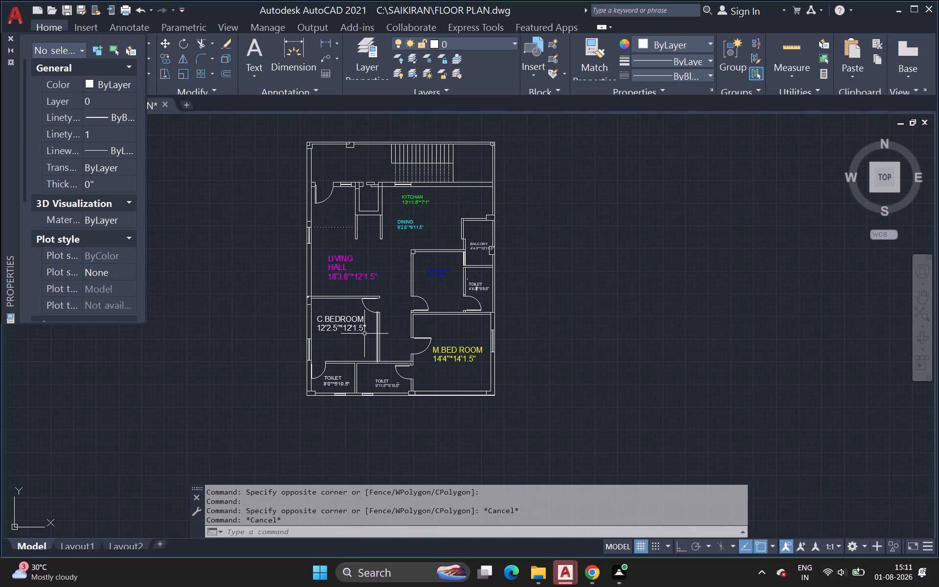
pyautogui.scroll(2, 363, 323)
pyautogui.click(237, 291)
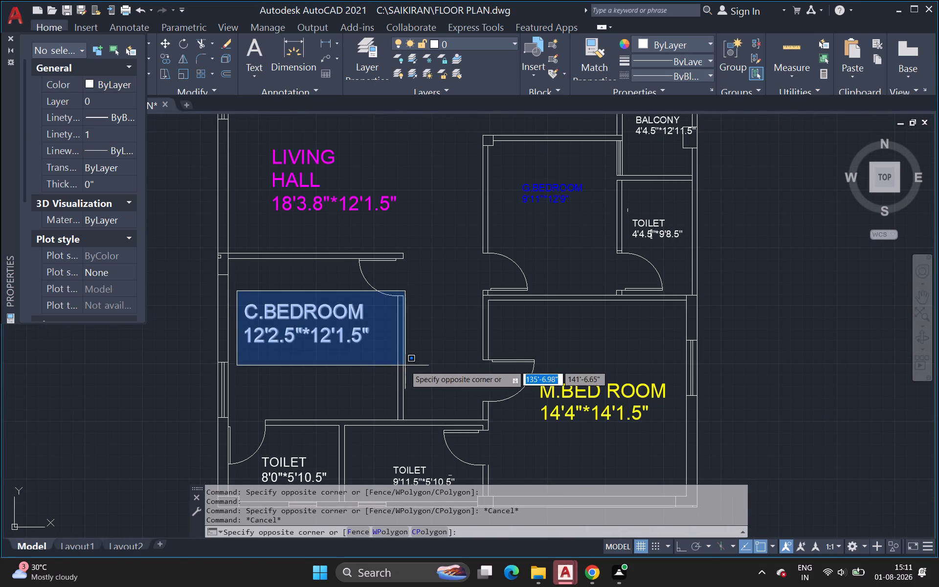
pyautogui.click(386, 370)
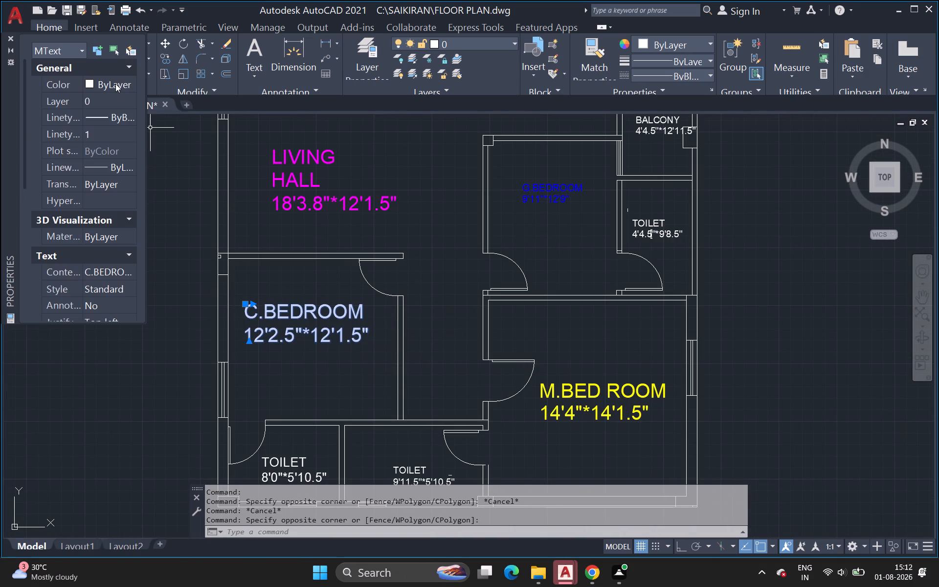
pyautogui.click(115, 84)
pyautogui.click(119, 86)
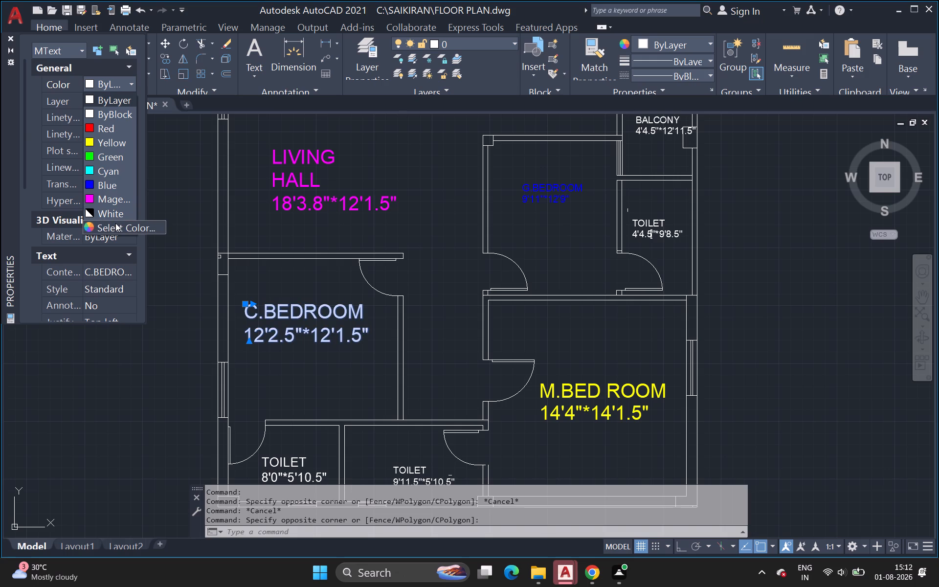
pyautogui.scroll(3, 115, 224)
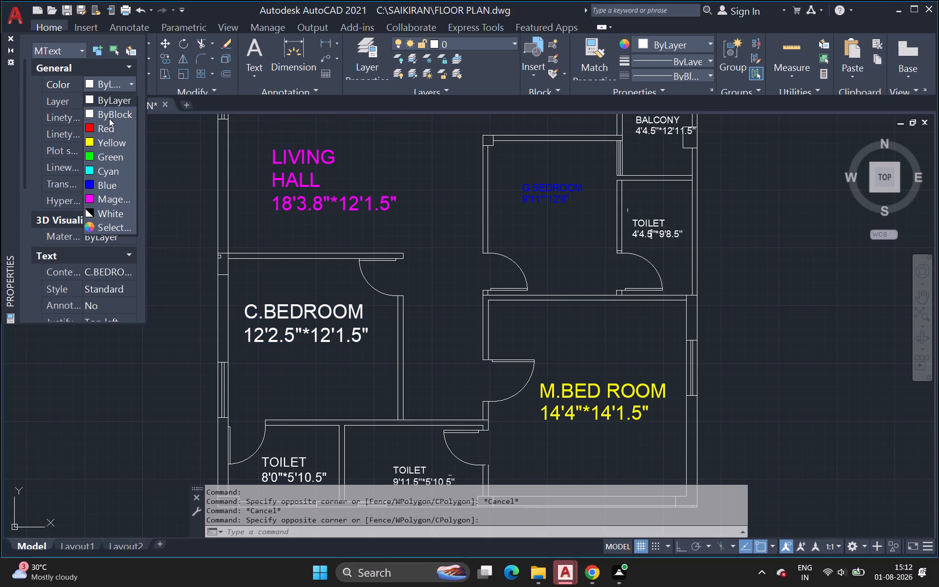
pyautogui.click(129, 228)
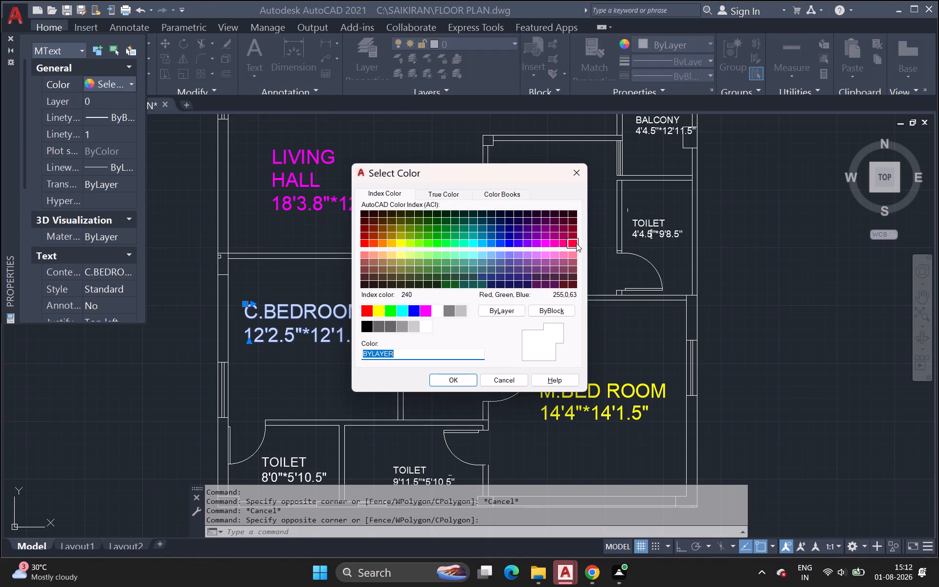
pyautogui.click(576, 243)
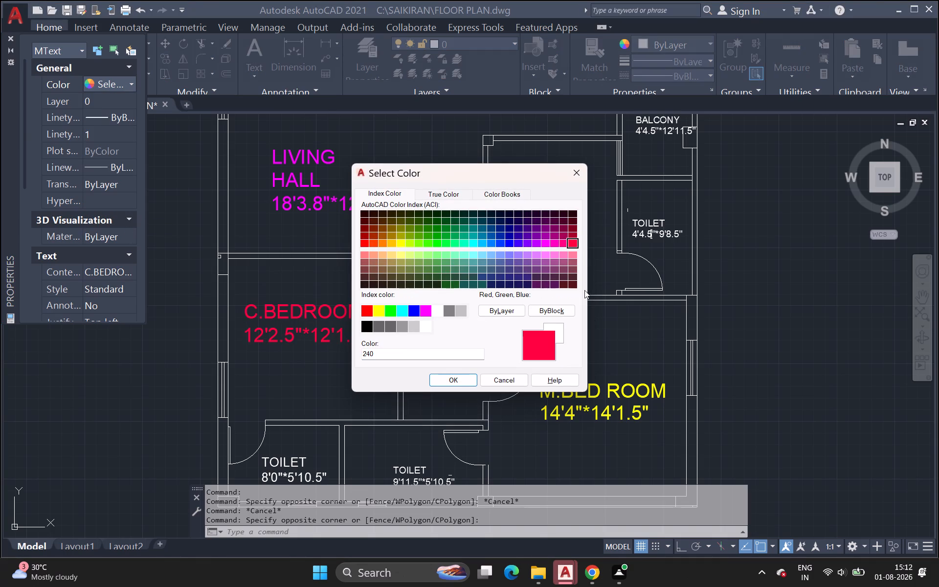
pyautogui.click(458, 378)
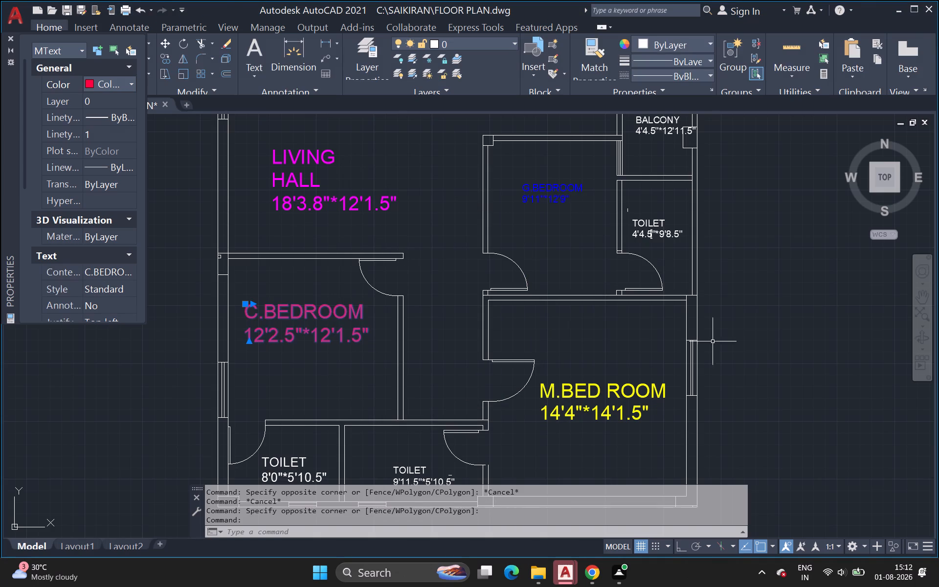
pyautogui.scroll(-1, 717, 331)
pyautogui.moveTo(717, 331); pyautogui.dragTo(550, 315, button='middle')
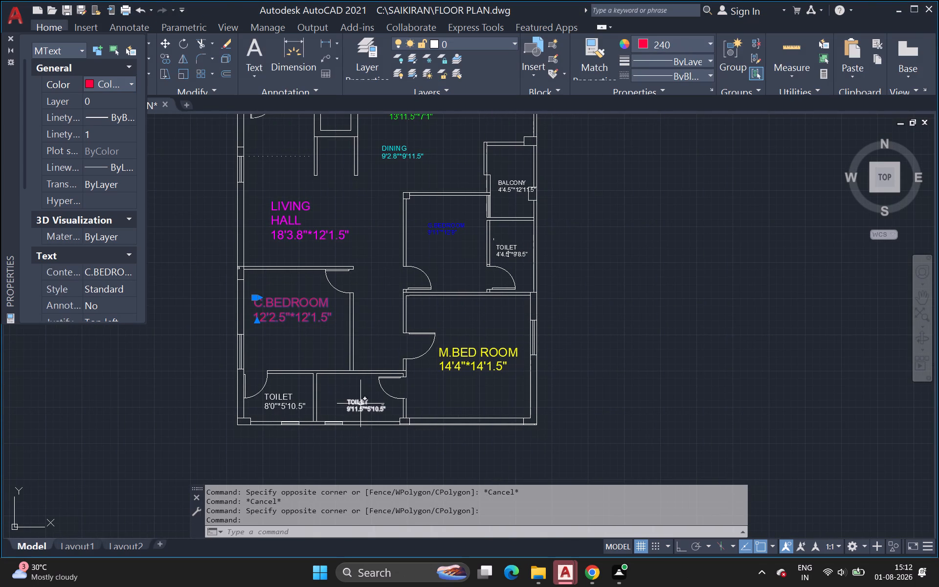
pyautogui.click(696, 359)
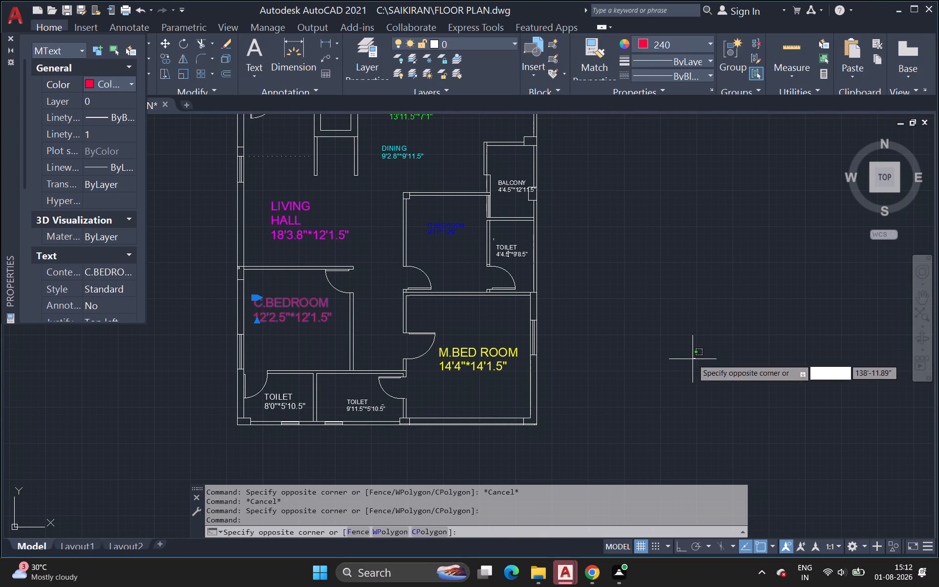
pyautogui.press('Escape')
pyautogui.press('Escape')
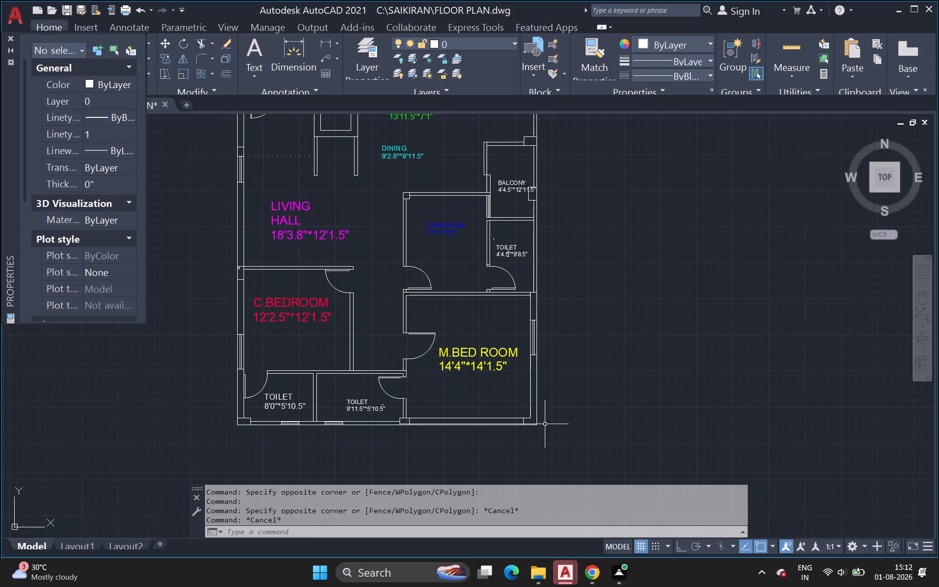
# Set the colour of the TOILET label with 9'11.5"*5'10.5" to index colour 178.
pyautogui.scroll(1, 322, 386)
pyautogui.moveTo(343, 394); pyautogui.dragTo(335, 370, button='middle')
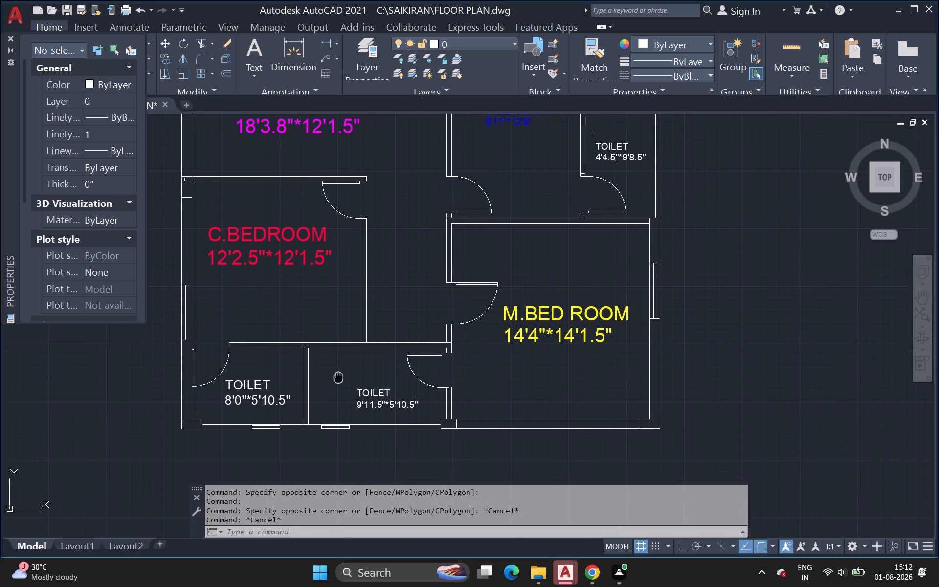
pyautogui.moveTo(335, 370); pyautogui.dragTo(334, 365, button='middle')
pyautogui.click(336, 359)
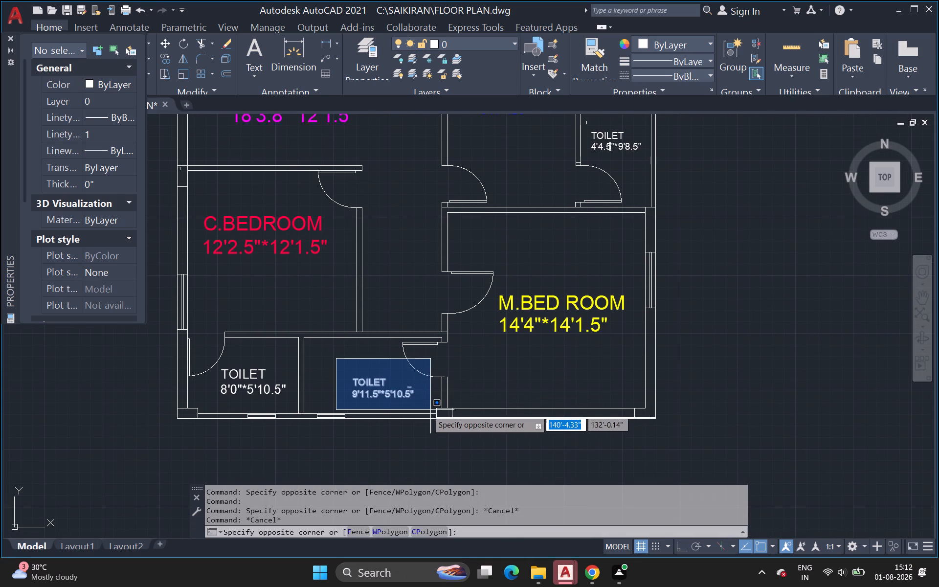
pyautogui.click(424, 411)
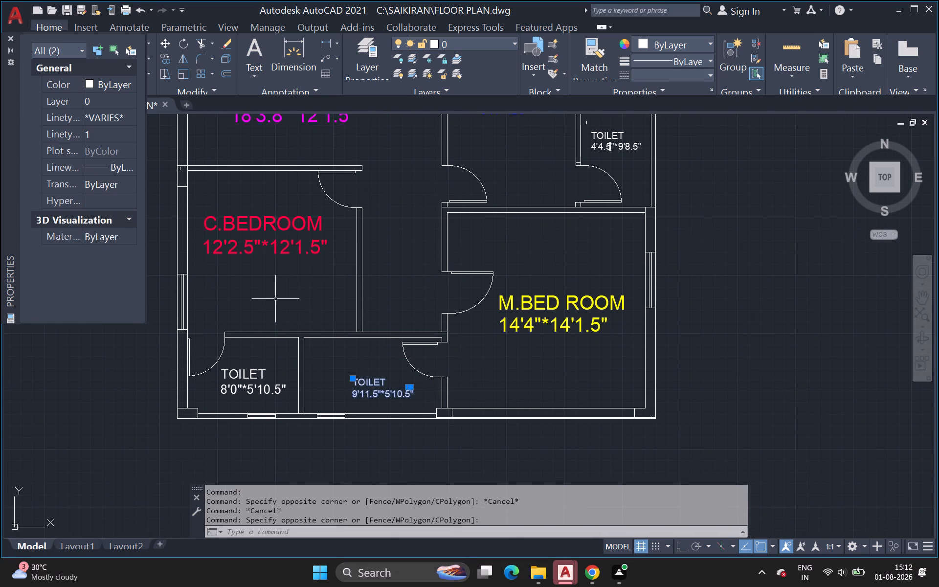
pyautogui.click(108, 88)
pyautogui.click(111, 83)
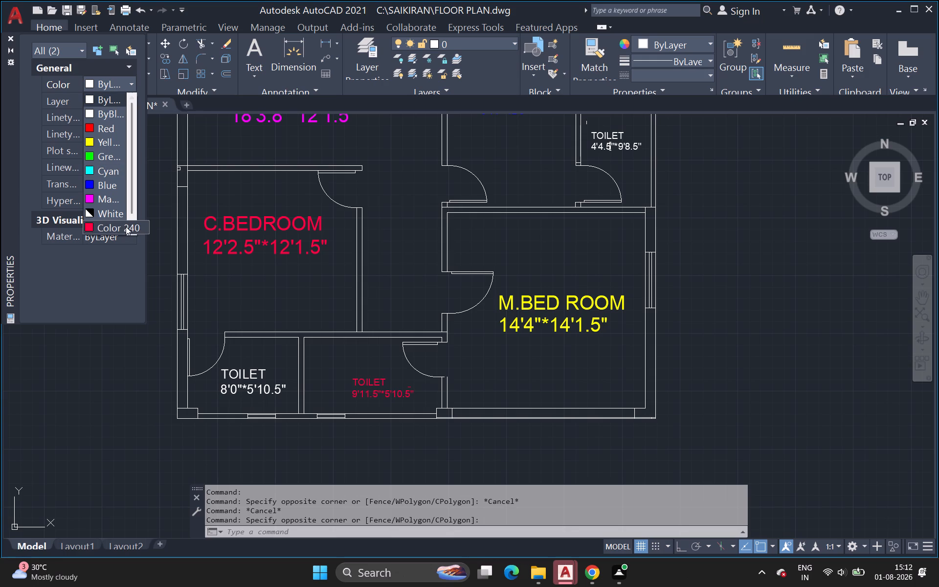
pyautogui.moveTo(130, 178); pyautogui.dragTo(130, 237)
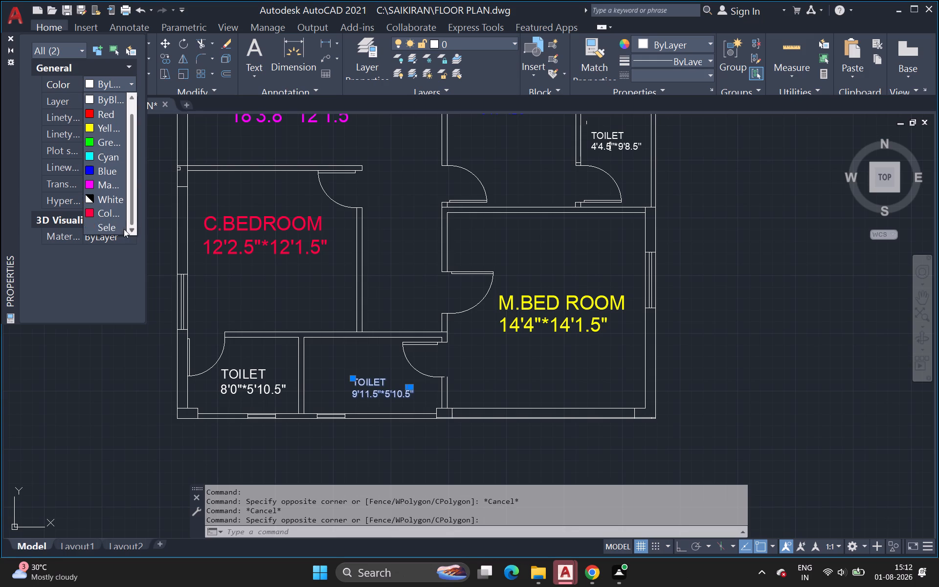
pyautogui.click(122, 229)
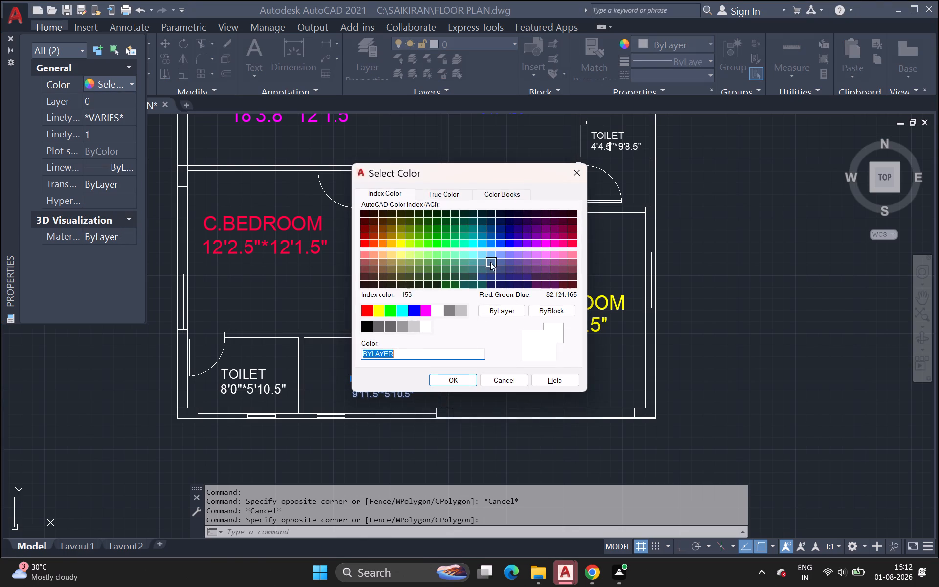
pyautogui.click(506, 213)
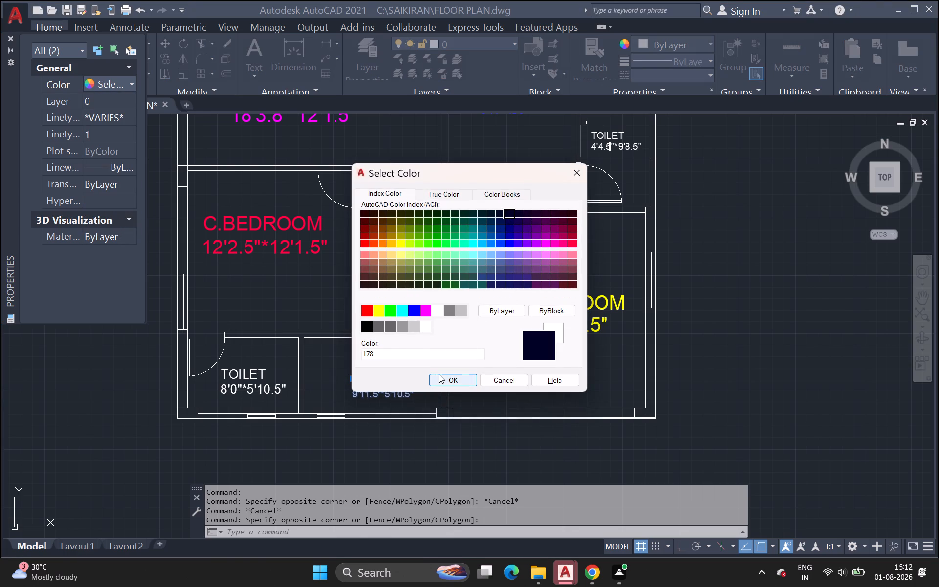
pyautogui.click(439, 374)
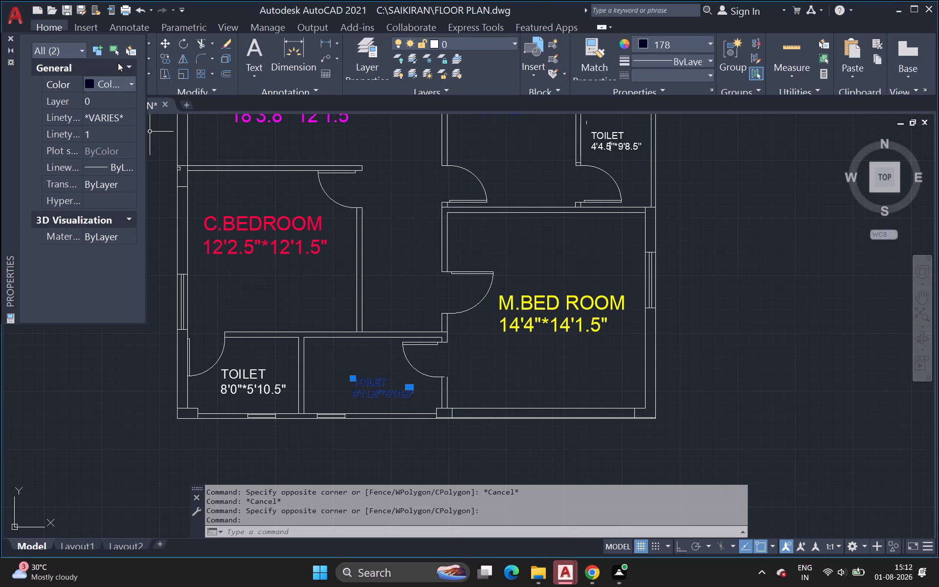
# Set the colour of the selected TOILET label with 9'11.5"*5'10.5" to index colour 60.
pyautogui.click(112, 80)
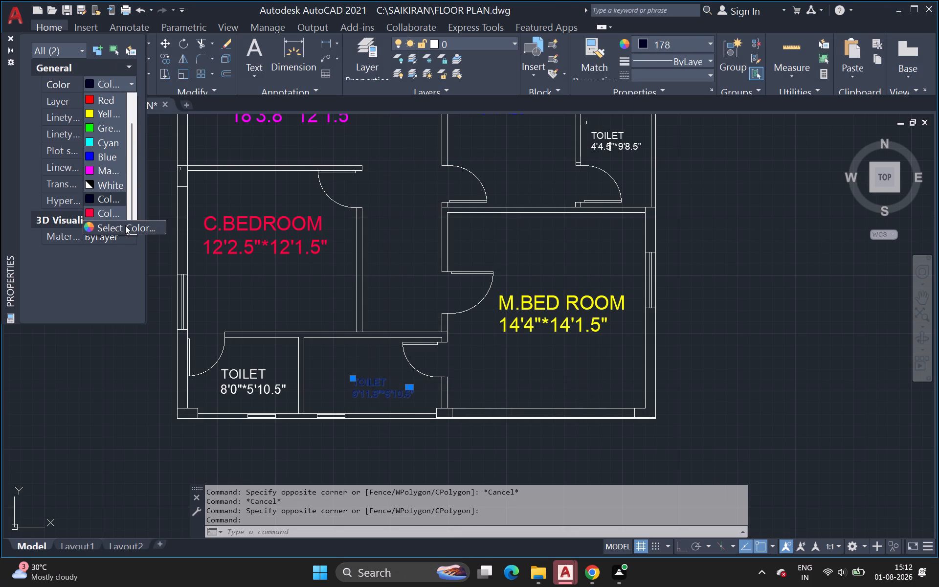
pyautogui.click(125, 226)
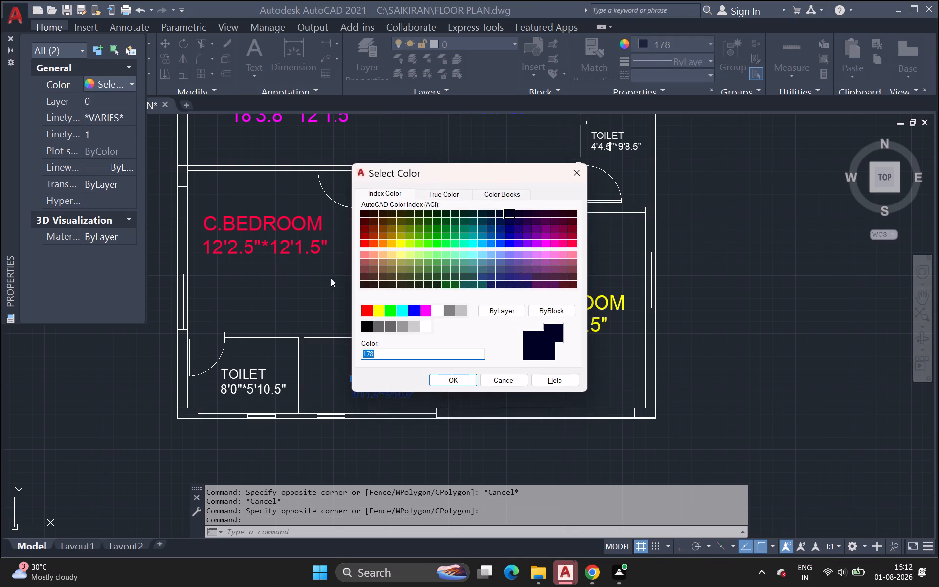
pyautogui.click(412, 243)
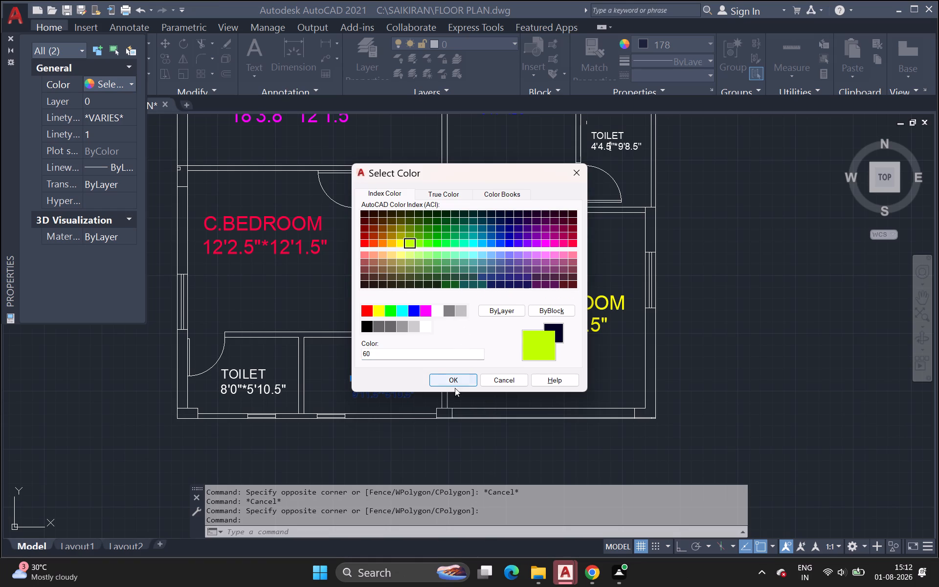
pyautogui.click(455, 381)
pyautogui.scroll(2, 364, 373)
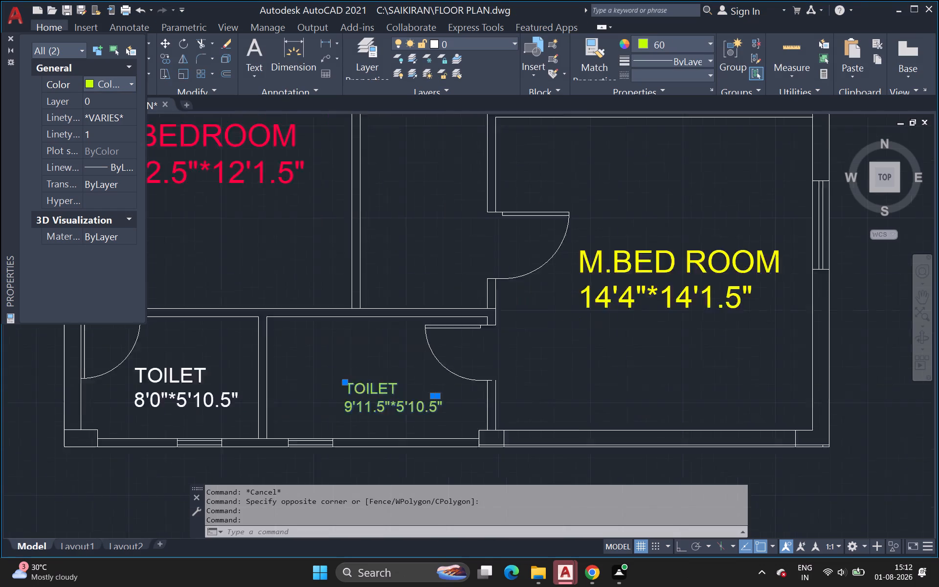
pyautogui.scroll(-3, 341, 375)
pyautogui.moveTo(341, 375); pyautogui.dragTo(366, 344, button='middle')
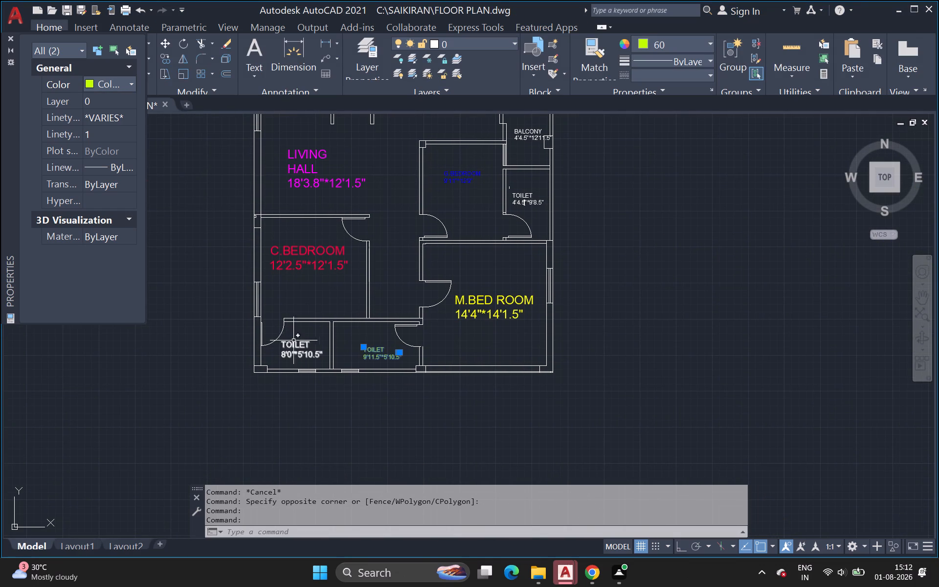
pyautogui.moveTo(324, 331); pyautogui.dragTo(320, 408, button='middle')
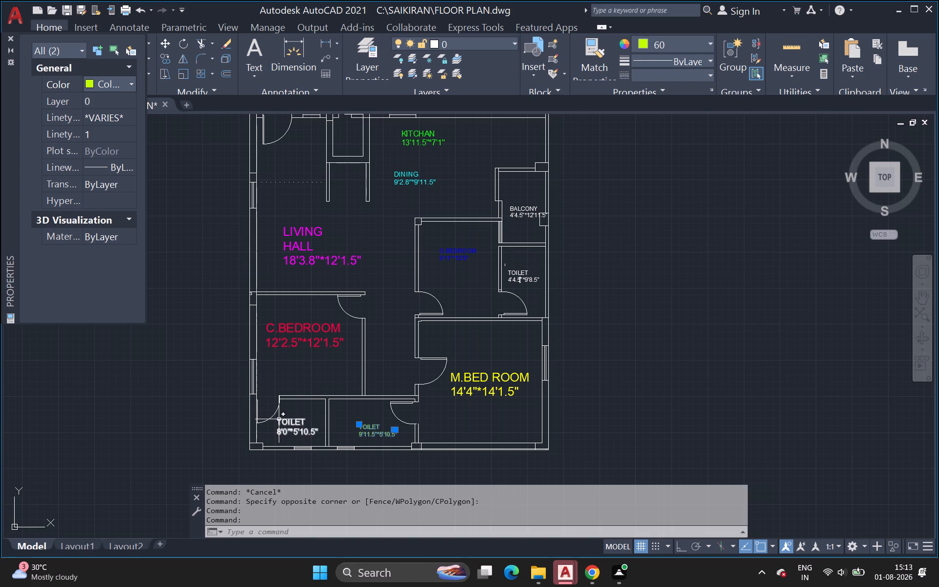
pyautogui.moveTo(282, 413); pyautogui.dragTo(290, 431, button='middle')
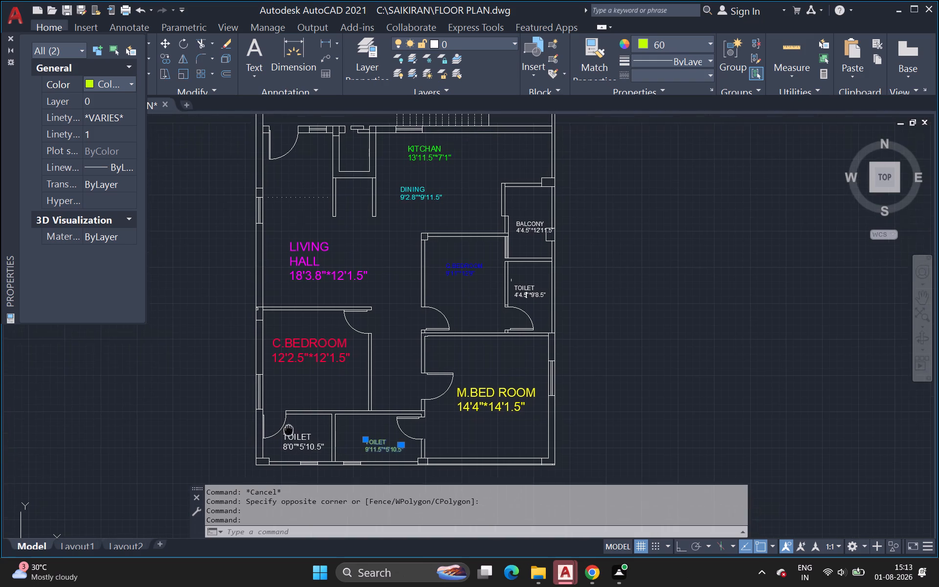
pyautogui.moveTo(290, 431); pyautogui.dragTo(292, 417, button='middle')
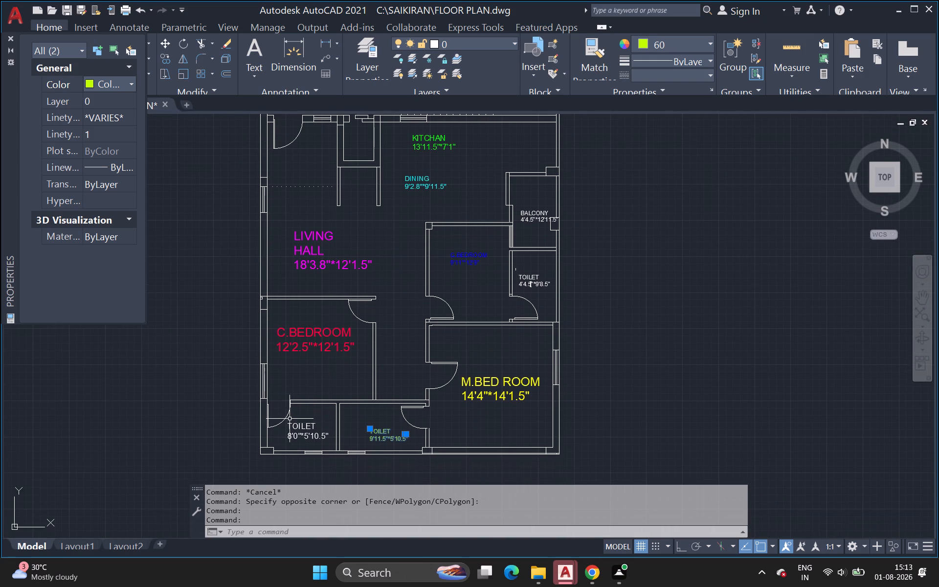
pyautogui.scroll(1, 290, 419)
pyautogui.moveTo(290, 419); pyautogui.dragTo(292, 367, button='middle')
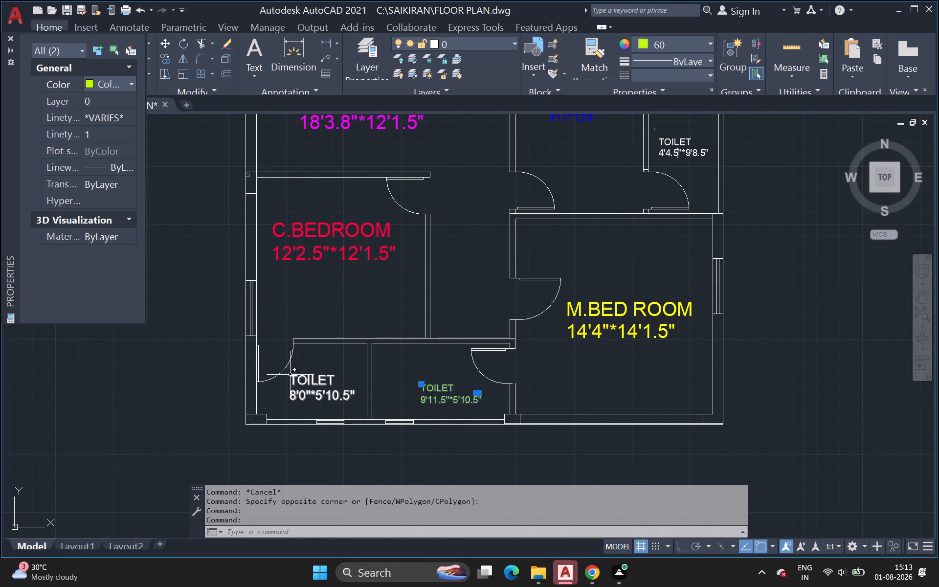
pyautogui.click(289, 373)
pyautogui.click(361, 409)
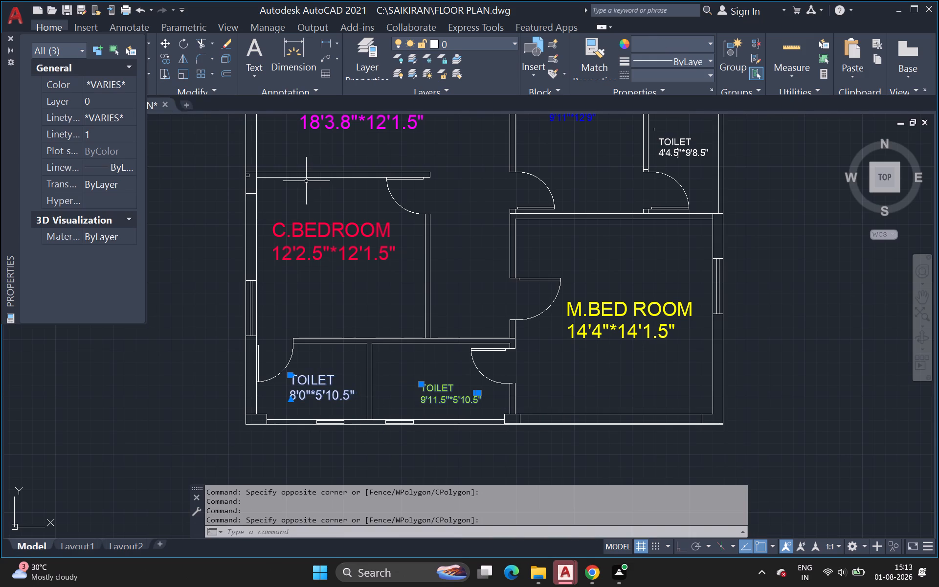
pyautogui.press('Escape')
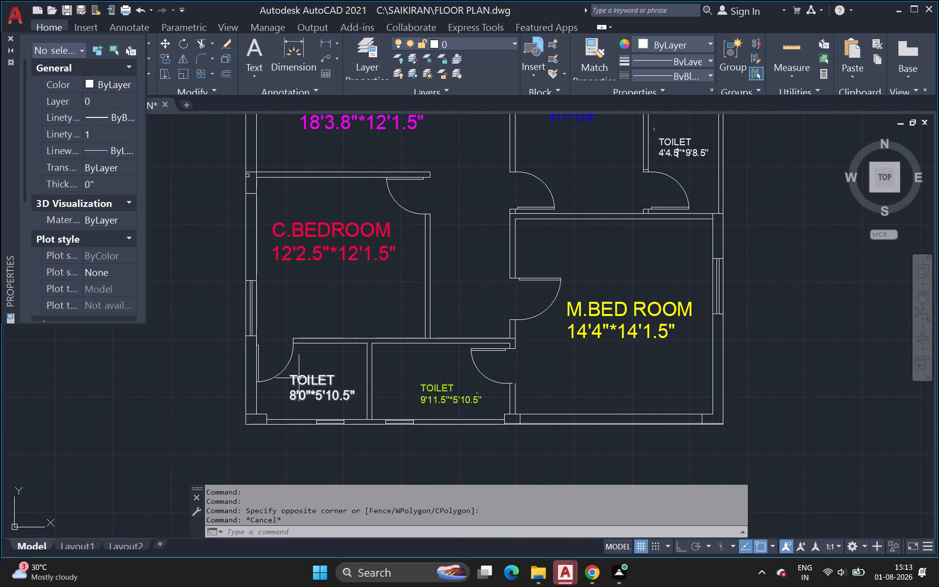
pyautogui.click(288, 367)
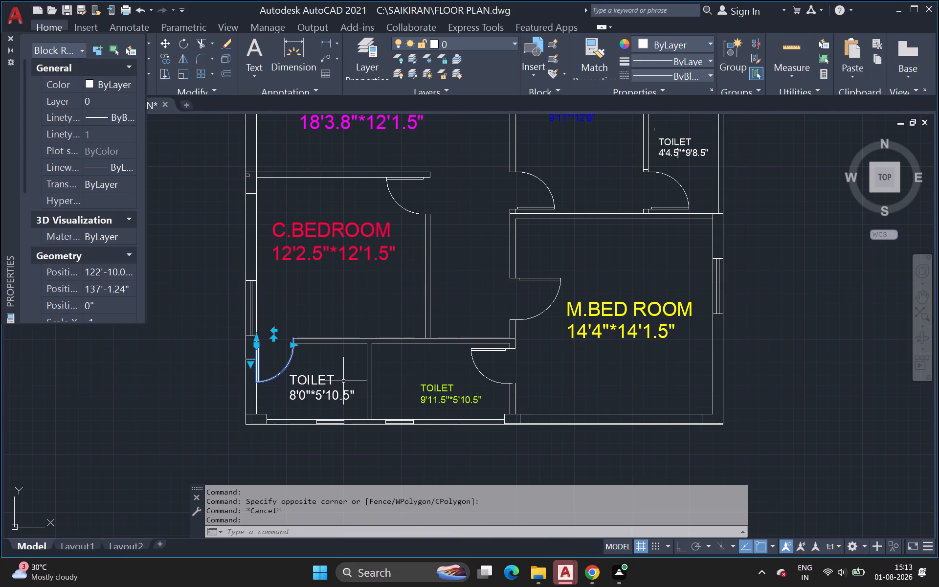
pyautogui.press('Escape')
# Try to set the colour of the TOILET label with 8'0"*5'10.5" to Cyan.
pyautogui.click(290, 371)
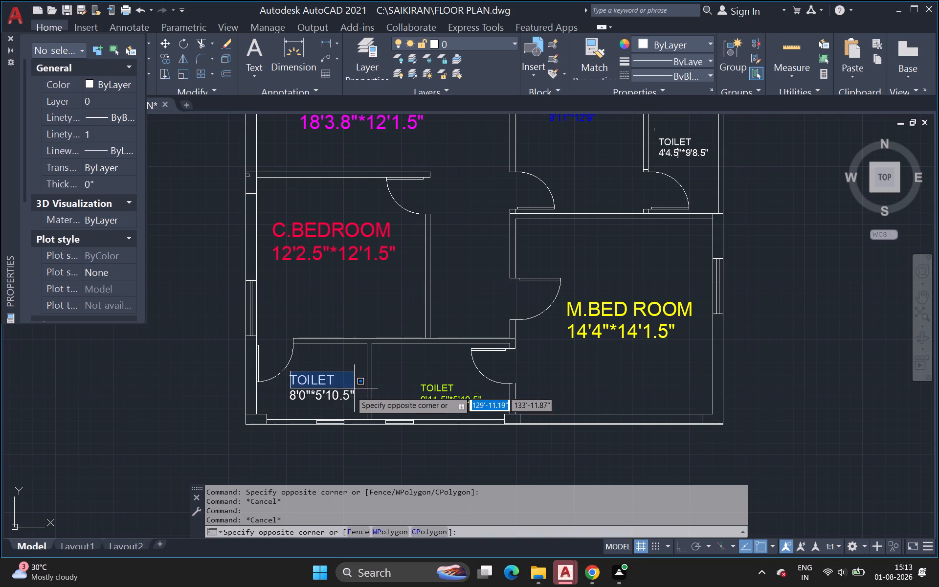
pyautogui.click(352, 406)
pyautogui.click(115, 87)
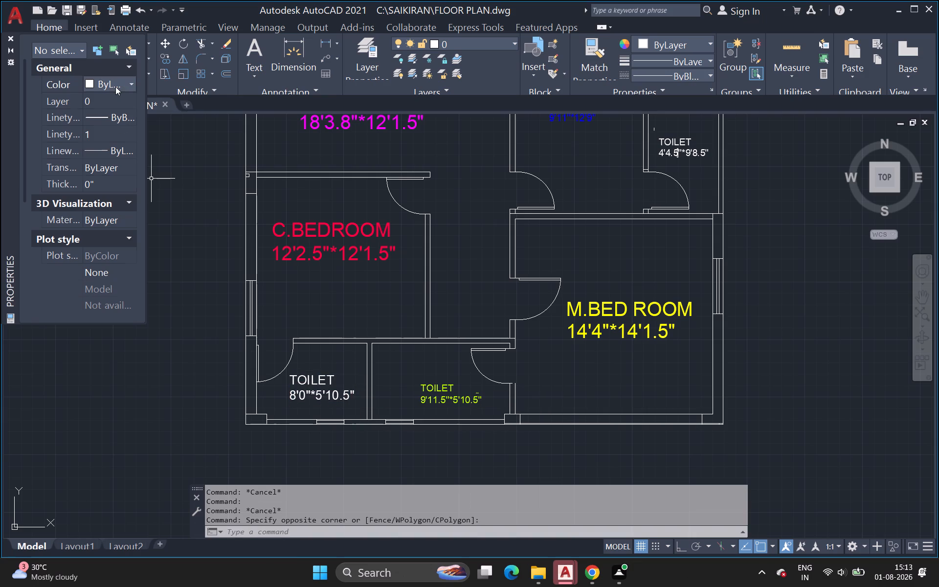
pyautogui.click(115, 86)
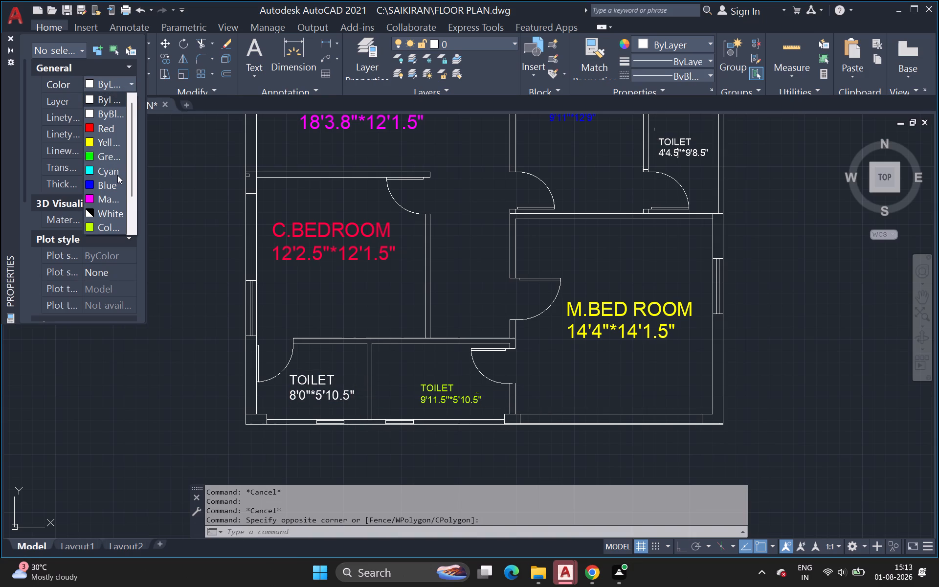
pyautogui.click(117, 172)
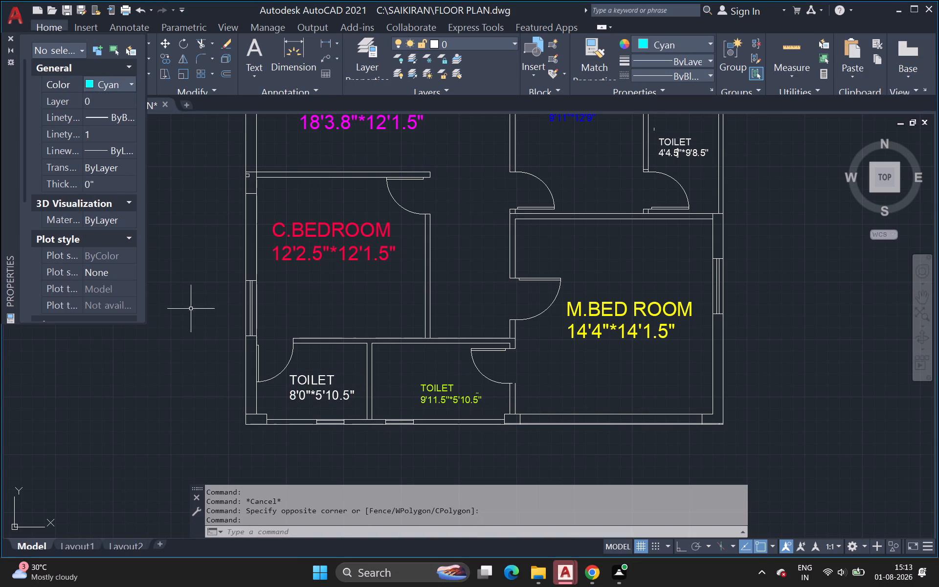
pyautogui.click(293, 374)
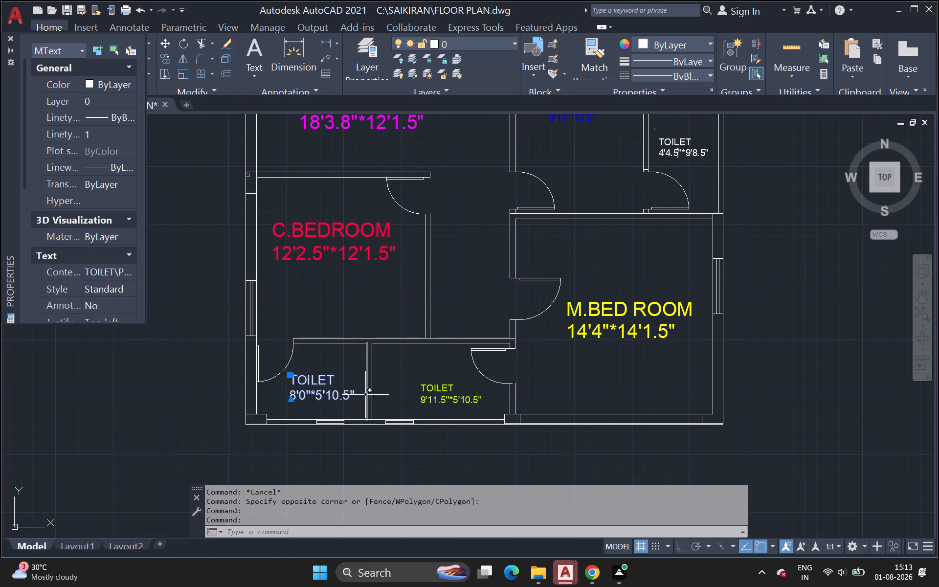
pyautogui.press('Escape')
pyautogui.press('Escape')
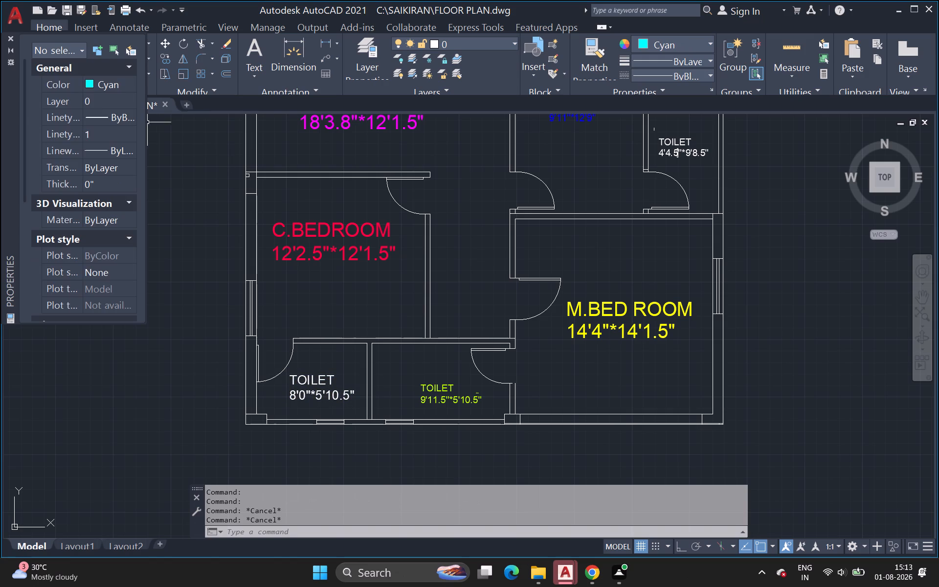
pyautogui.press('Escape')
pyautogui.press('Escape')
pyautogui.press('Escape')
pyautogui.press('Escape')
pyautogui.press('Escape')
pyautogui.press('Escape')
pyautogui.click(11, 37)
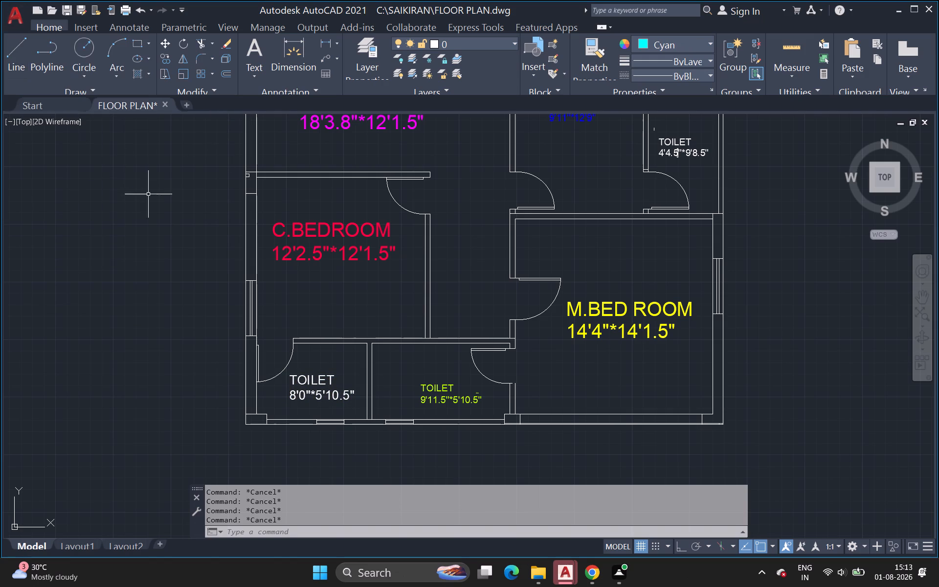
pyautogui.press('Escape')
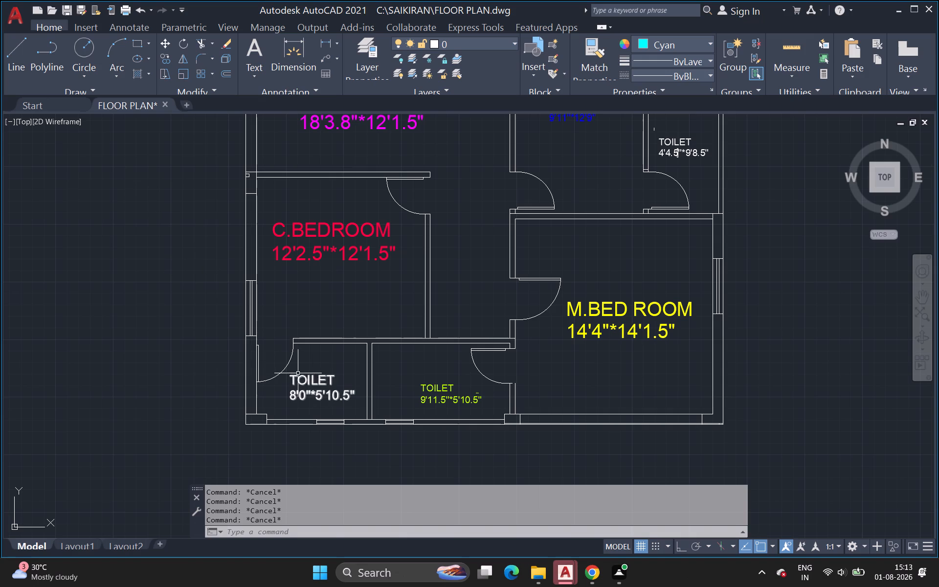
# Set the colour of the TOILET label with 8'0"*5'10.5" to Cyan and close its properties.
pyautogui.click(290, 373)
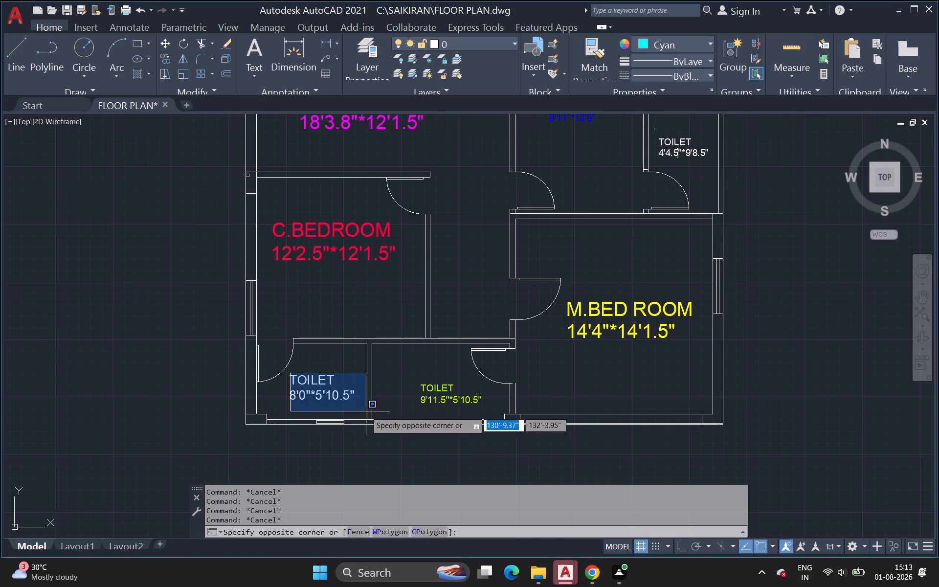
pyautogui.click(365, 411)
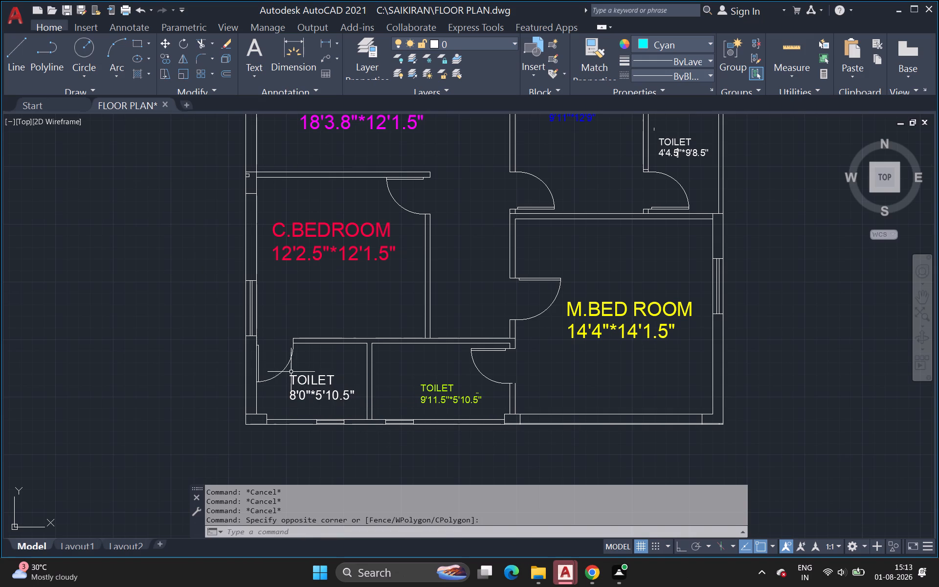
pyautogui.click(289, 371)
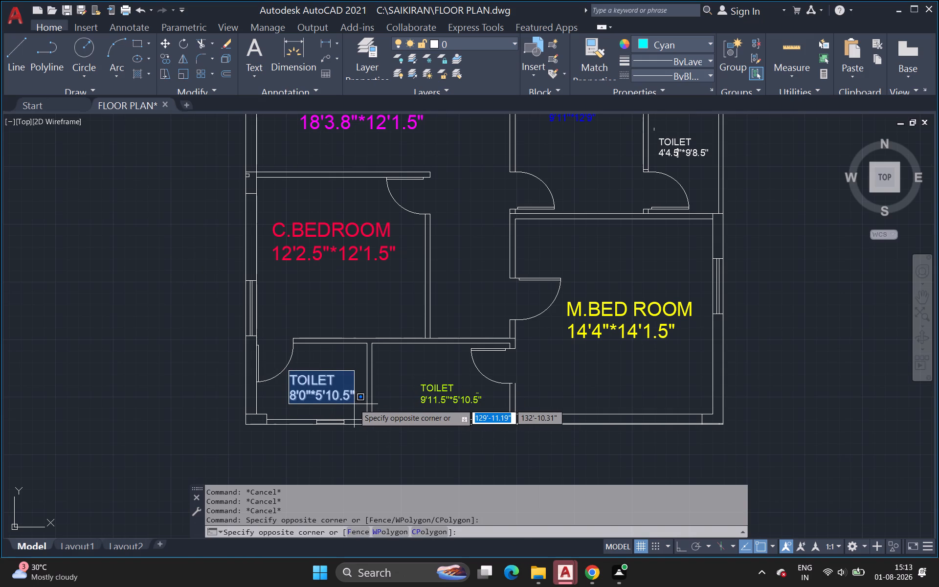
pyautogui.click(354, 404)
pyautogui.press('p')
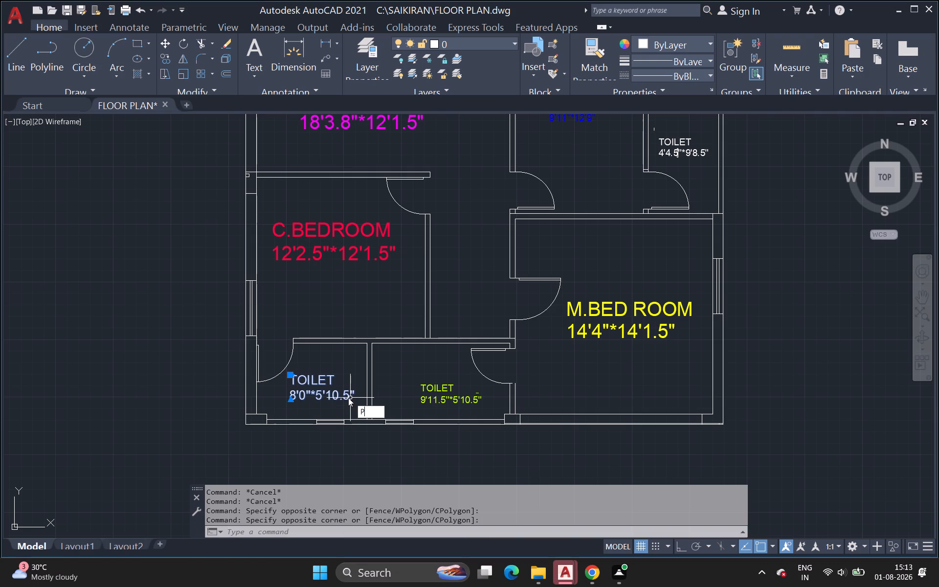
pyautogui.press('r')
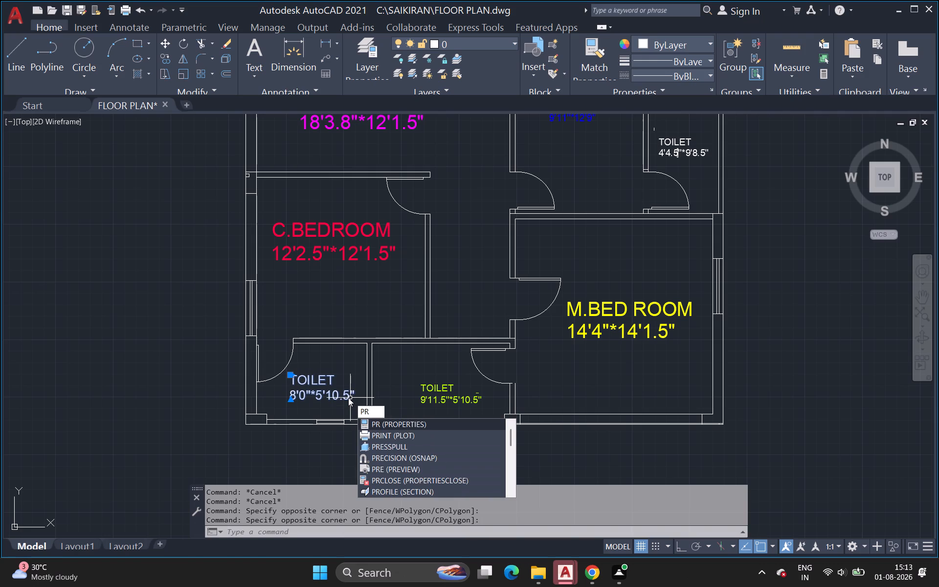
pyautogui.press('Return')
pyautogui.click(113, 81)
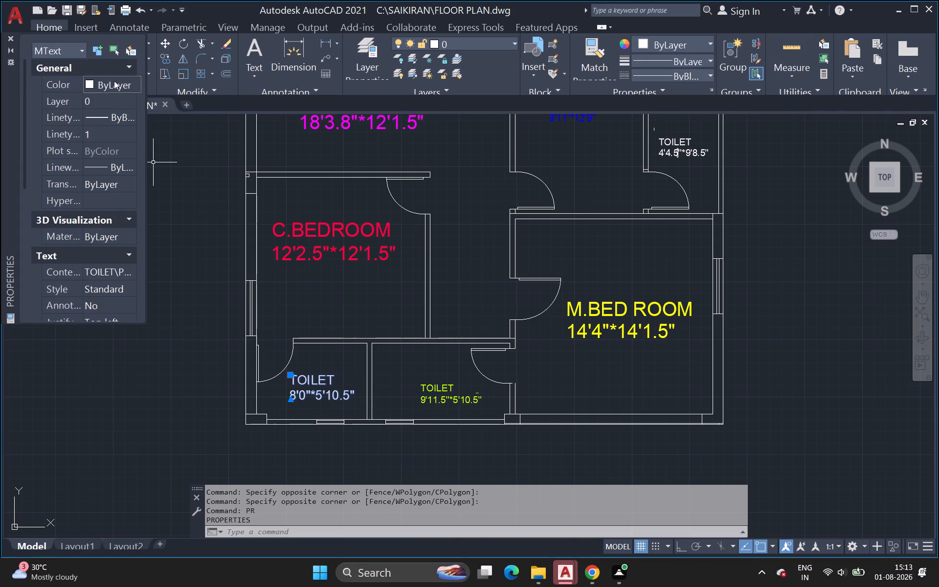
pyautogui.click(114, 81)
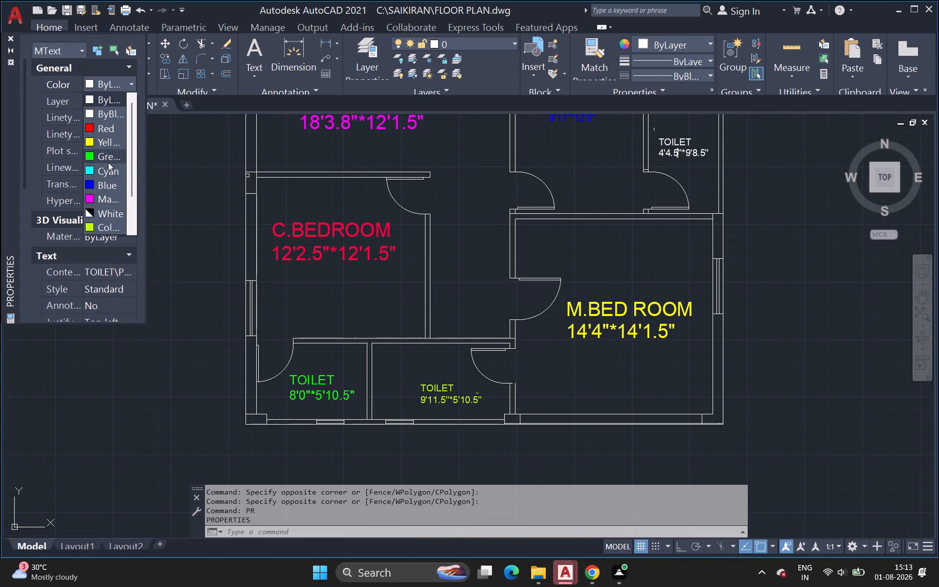
pyautogui.click(108, 172)
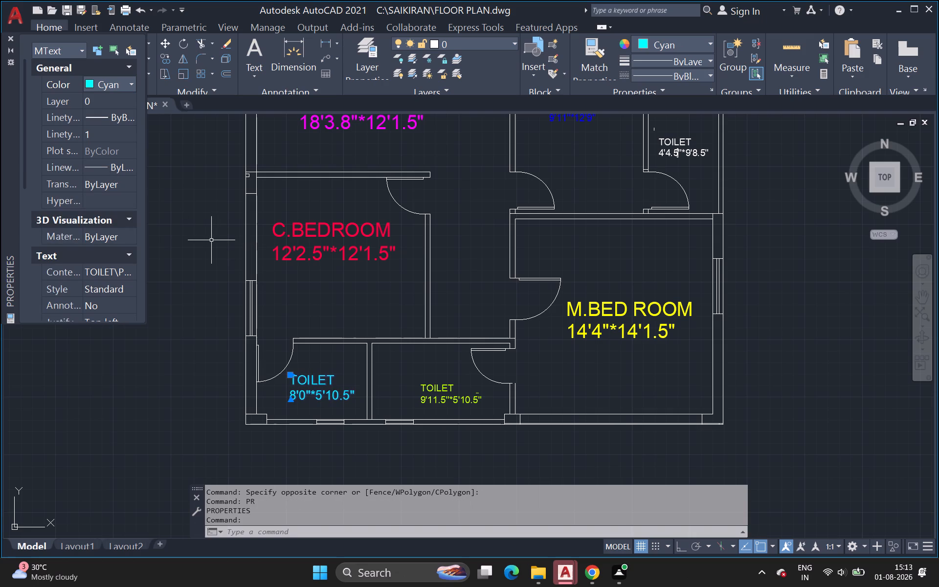
pyautogui.click(207, 235)
pyautogui.click(207, 233)
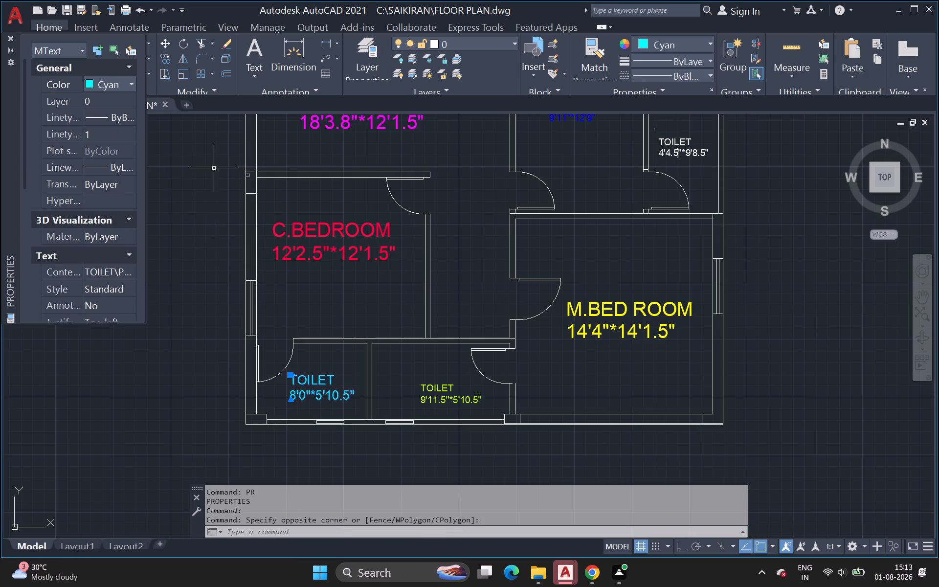
pyautogui.doubleClick(214, 168)
pyautogui.moveTo(209, 183); pyautogui.dragTo(188, 289, button='middle')
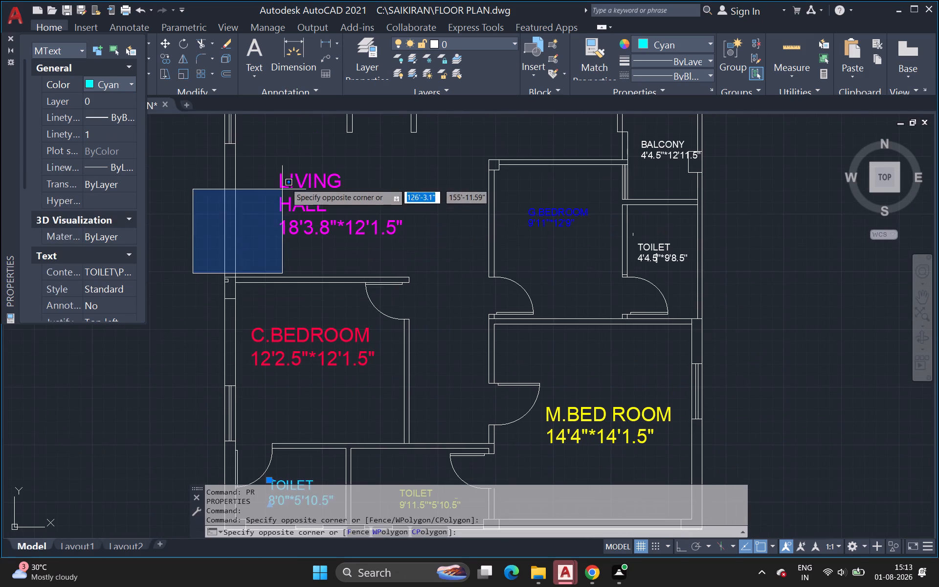
pyautogui.scroll(-2, 287, 185)
pyautogui.moveTo(287, 186); pyautogui.dragTo(245, 341, button='middle')
pyautogui.scroll(1, 245, 341)
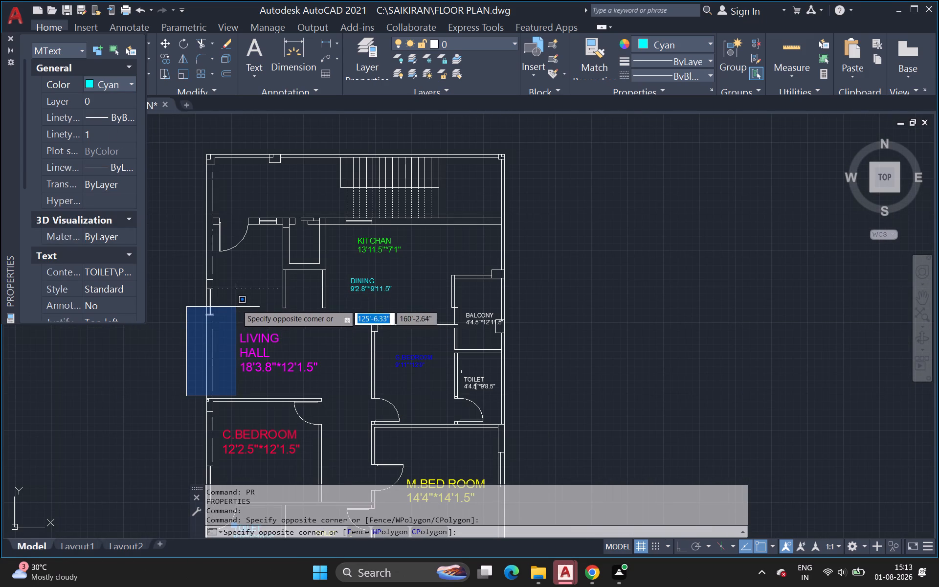
pyautogui.press('Escape')
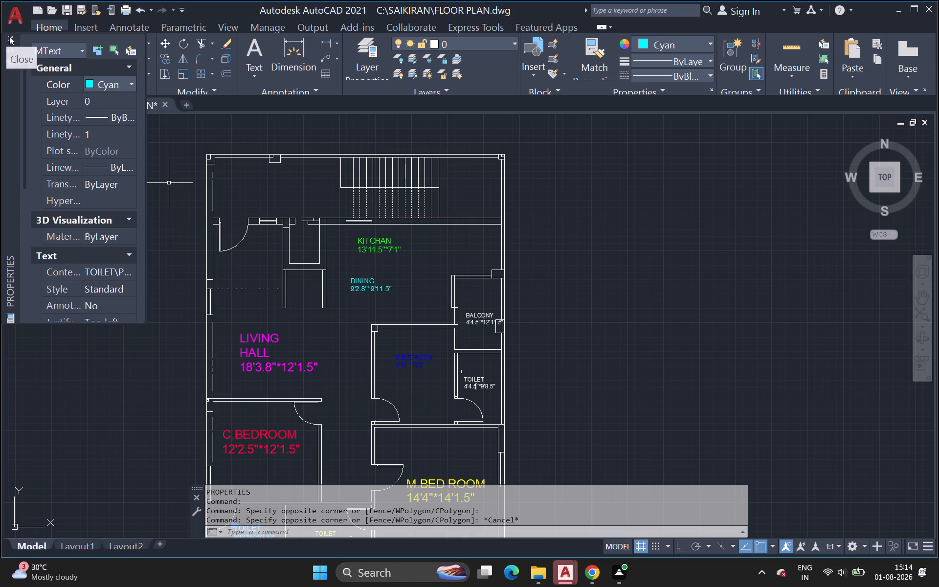
pyautogui.click(9, 36)
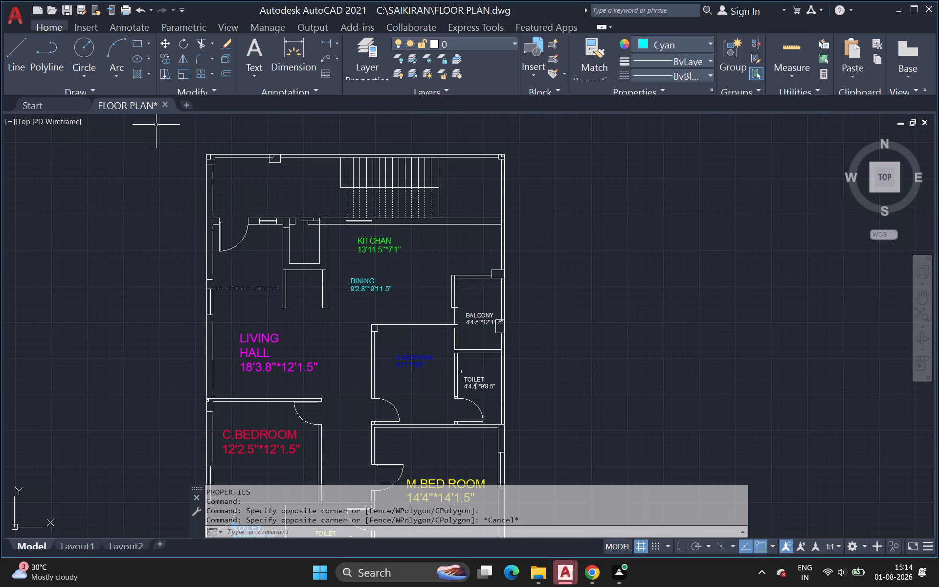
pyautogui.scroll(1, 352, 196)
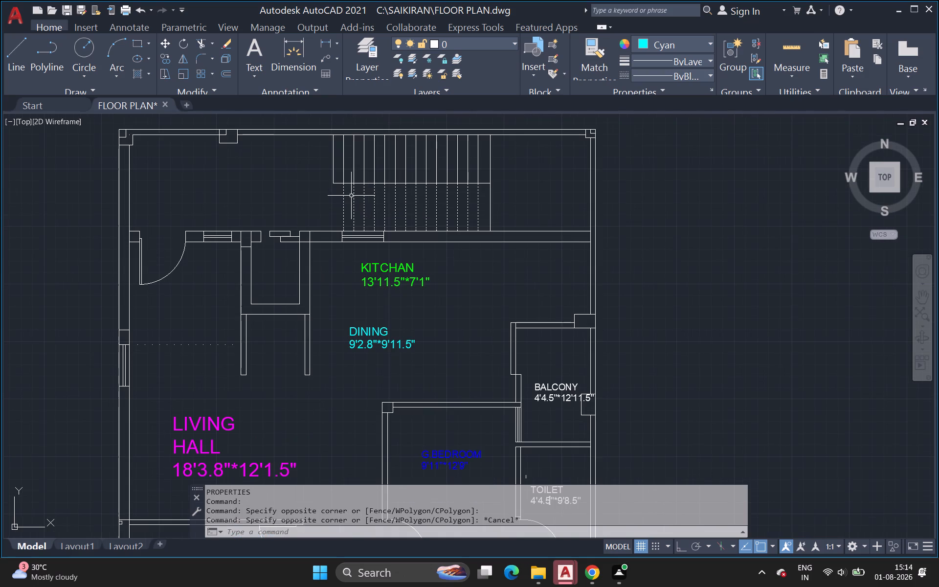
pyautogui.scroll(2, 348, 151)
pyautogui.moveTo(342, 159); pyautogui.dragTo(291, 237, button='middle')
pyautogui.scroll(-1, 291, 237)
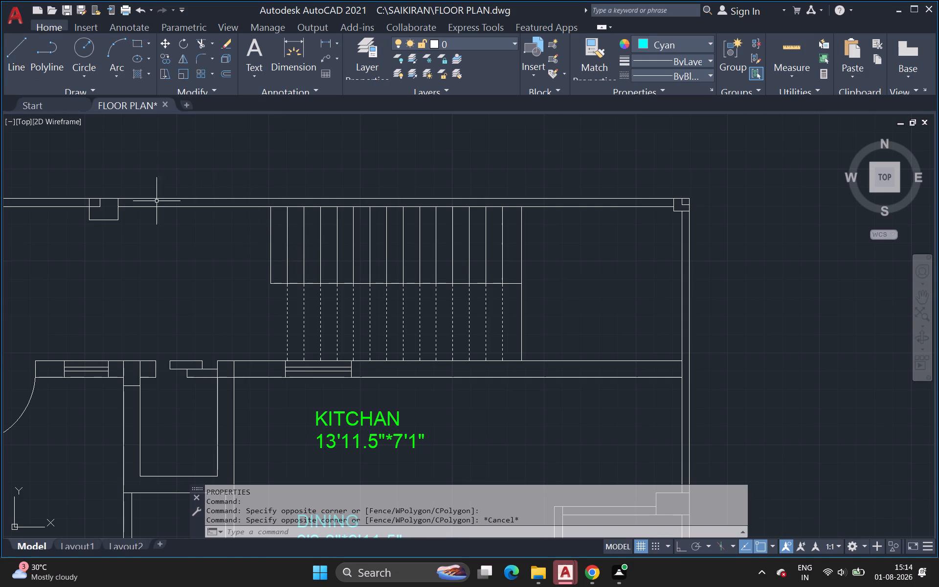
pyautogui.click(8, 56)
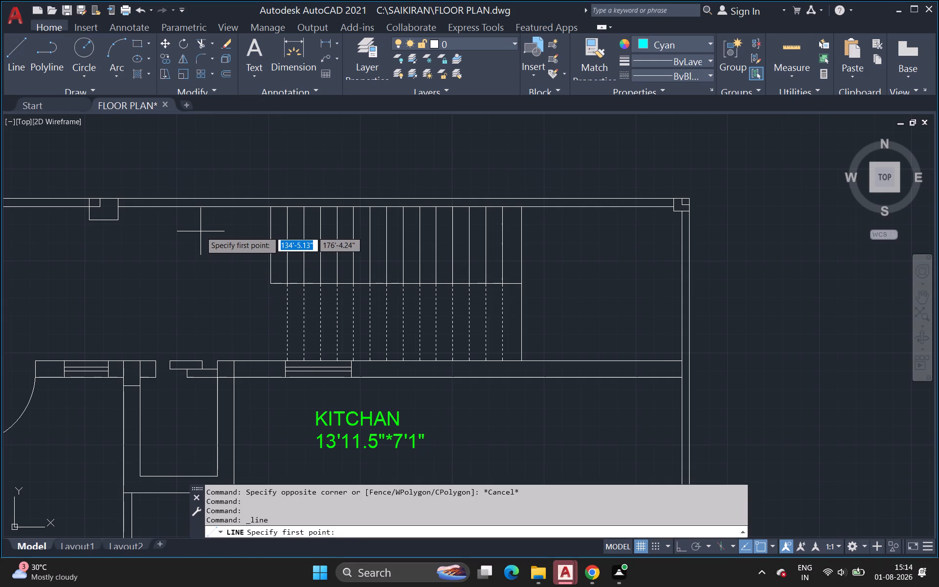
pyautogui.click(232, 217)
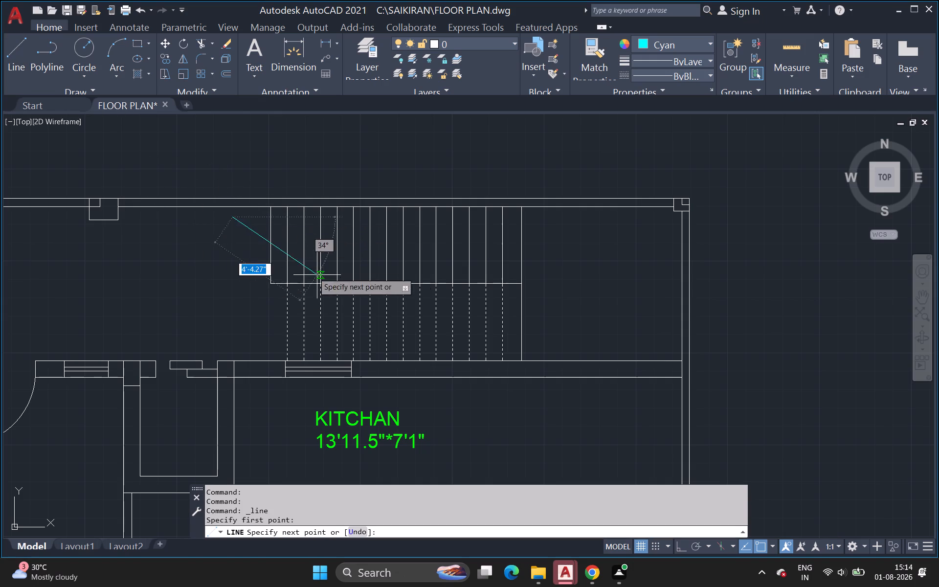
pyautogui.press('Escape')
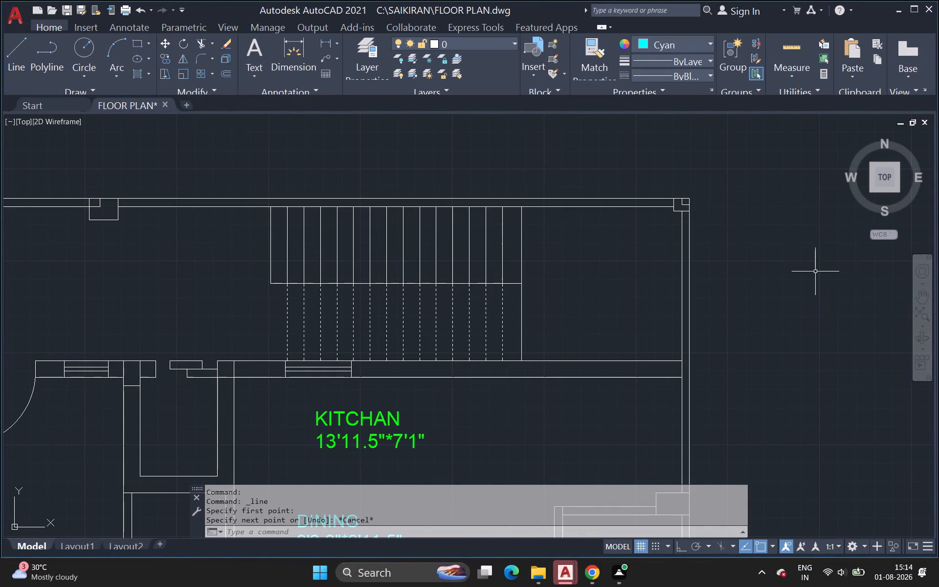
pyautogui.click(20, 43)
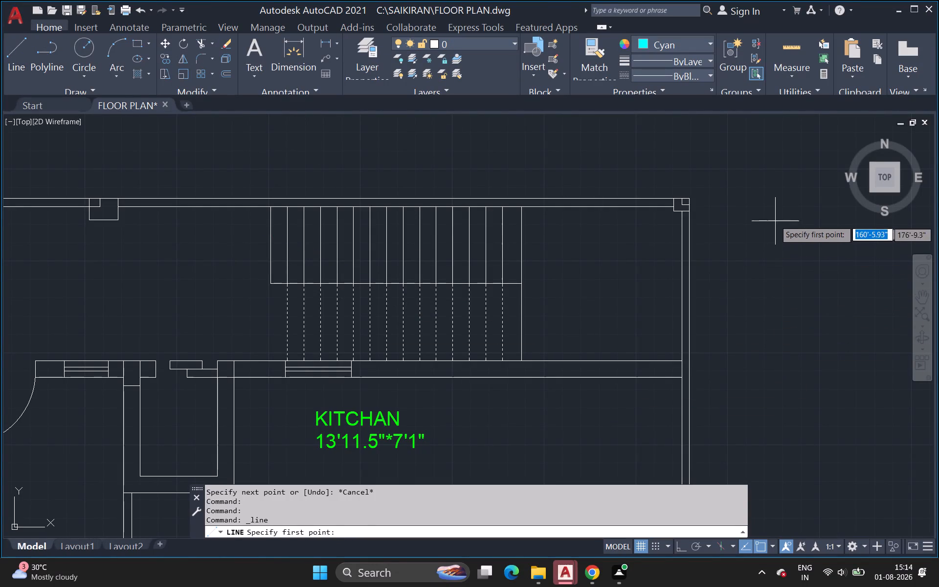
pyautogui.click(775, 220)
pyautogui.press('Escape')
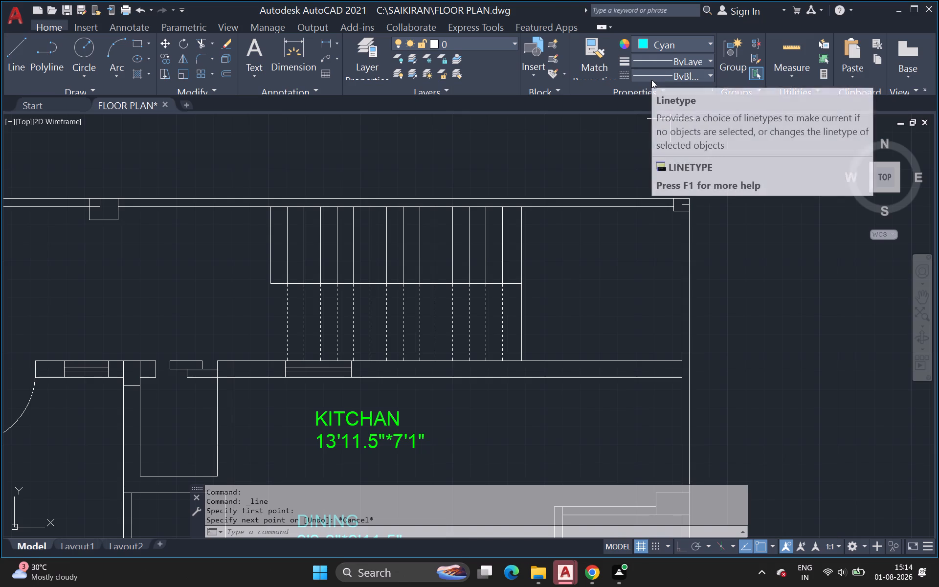
# Set the current drawing colour to ByLayer with no objects selected.
pyautogui.press('p')
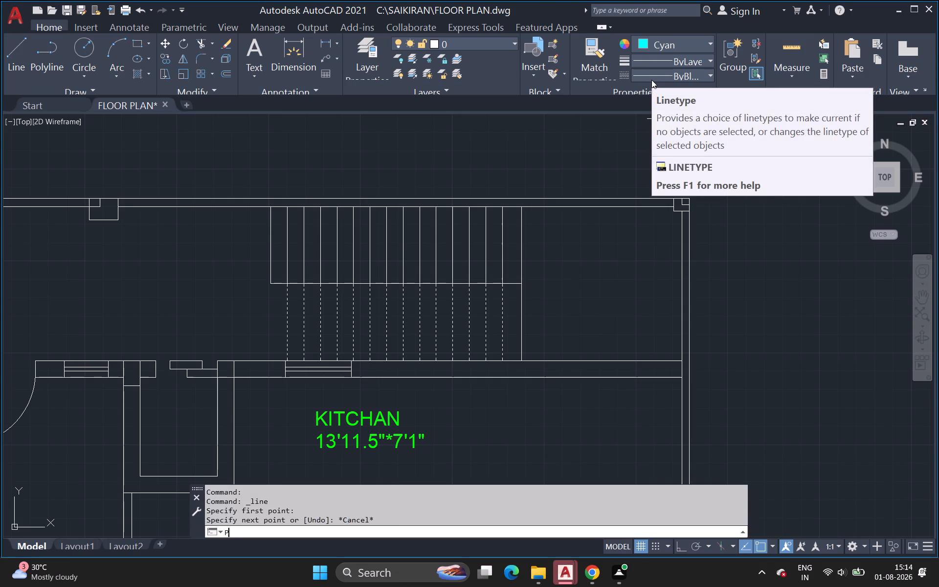
pyautogui.press('r')
pyautogui.press('Return')
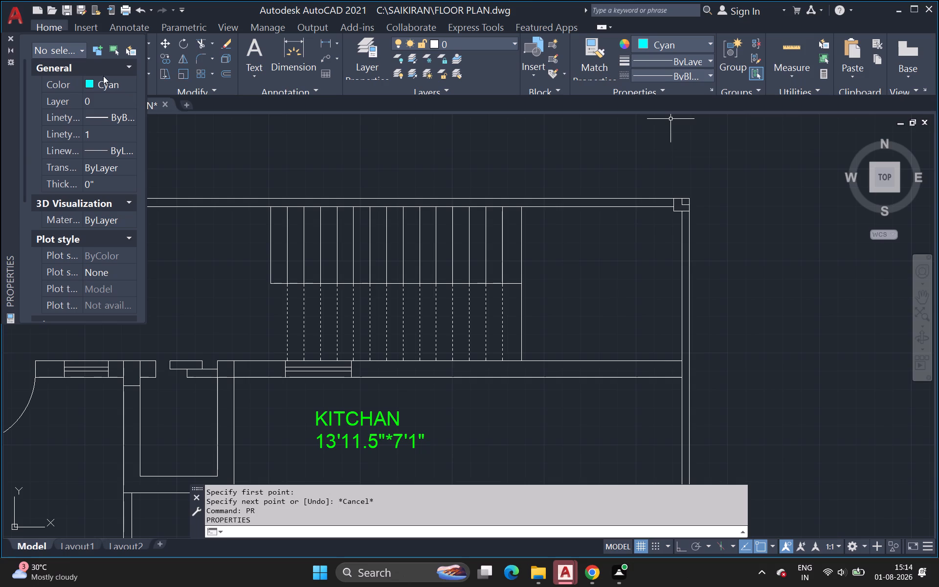
pyautogui.click(106, 84)
pyautogui.click(116, 79)
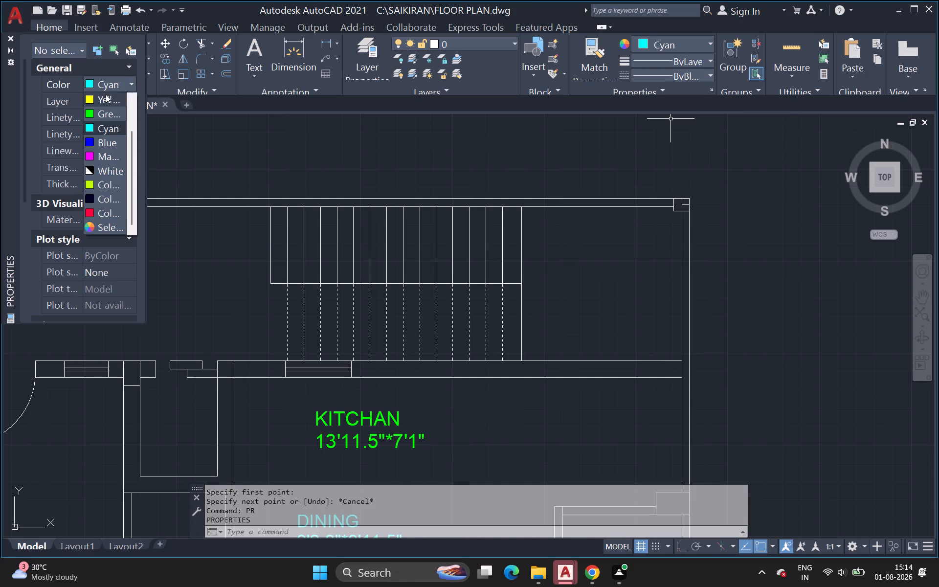
pyautogui.moveTo(129, 136); pyautogui.dragTo(133, 121)
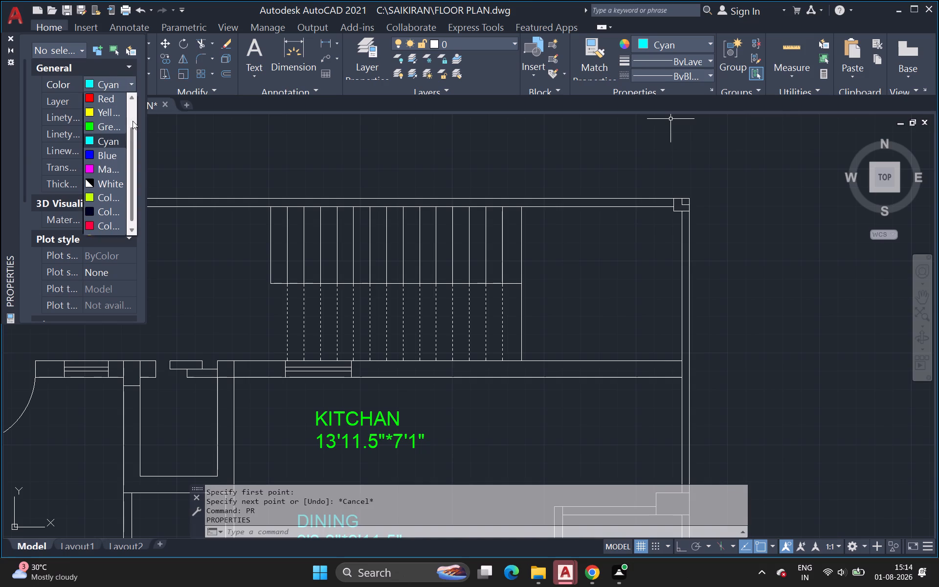
pyautogui.moveTo(133, 121); pyautogui.dragTo(135, 108)
pyautogui.click(113, 94)
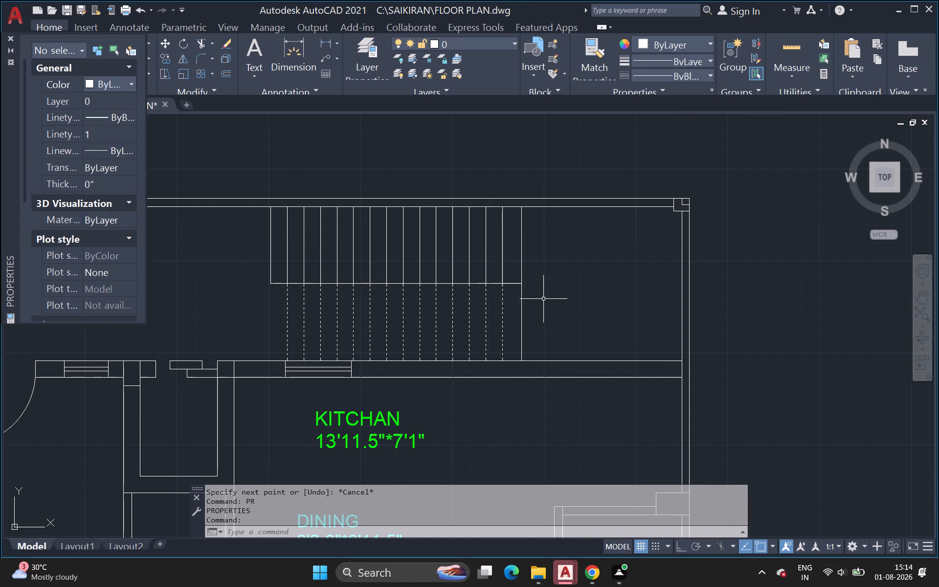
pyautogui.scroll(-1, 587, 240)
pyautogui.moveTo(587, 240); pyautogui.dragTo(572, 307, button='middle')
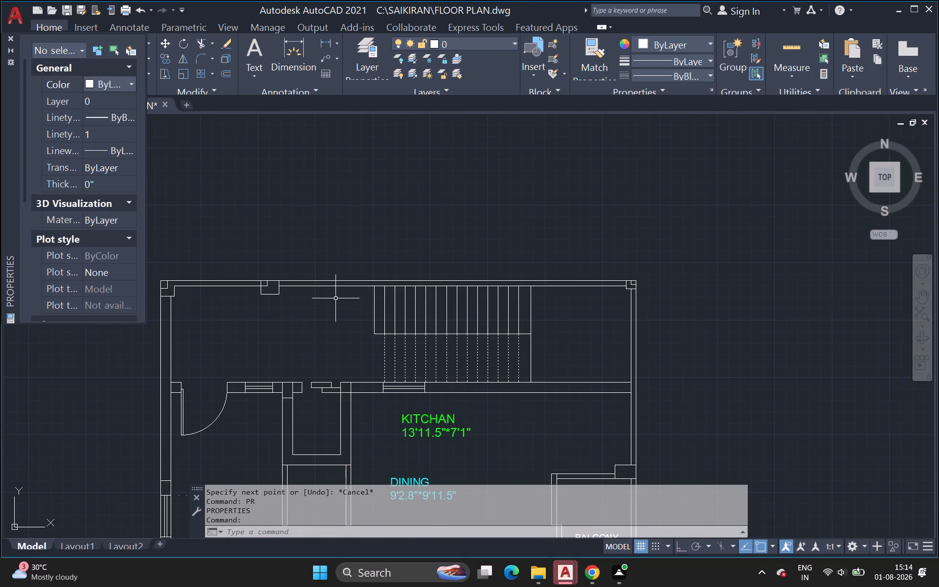
# Set the colour of the horizontal line between the two stair flights to Red and close its properties.
pyautogui.click(356, 296)
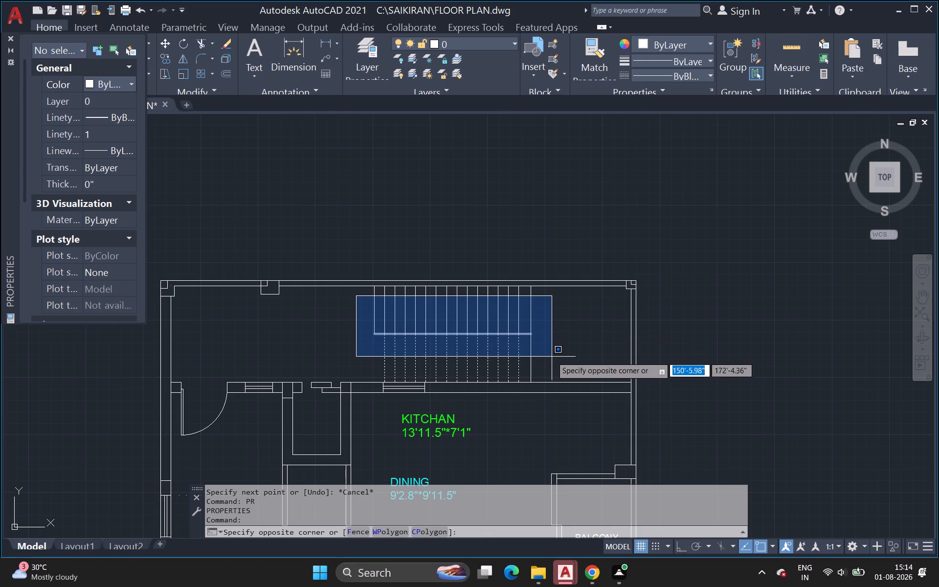
pyautogui.click(554, 364)
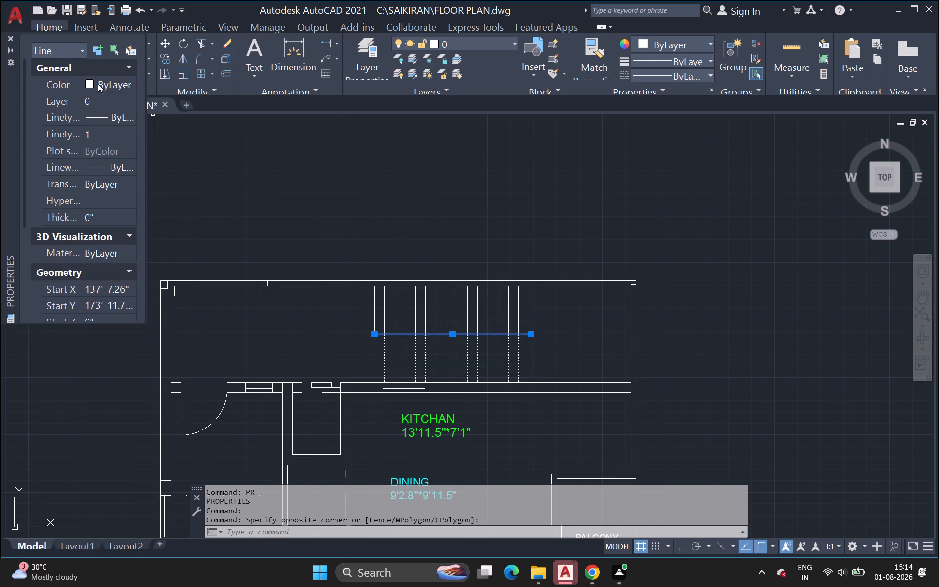
pyautogui.click(108, 84)
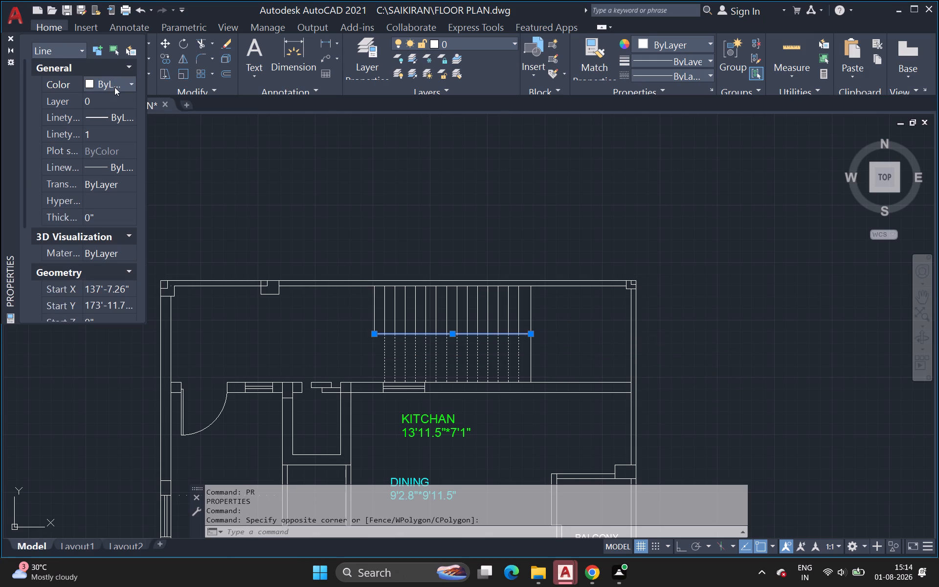
pyautogui.click(114, 87)
pyautogui.click(109, 126)
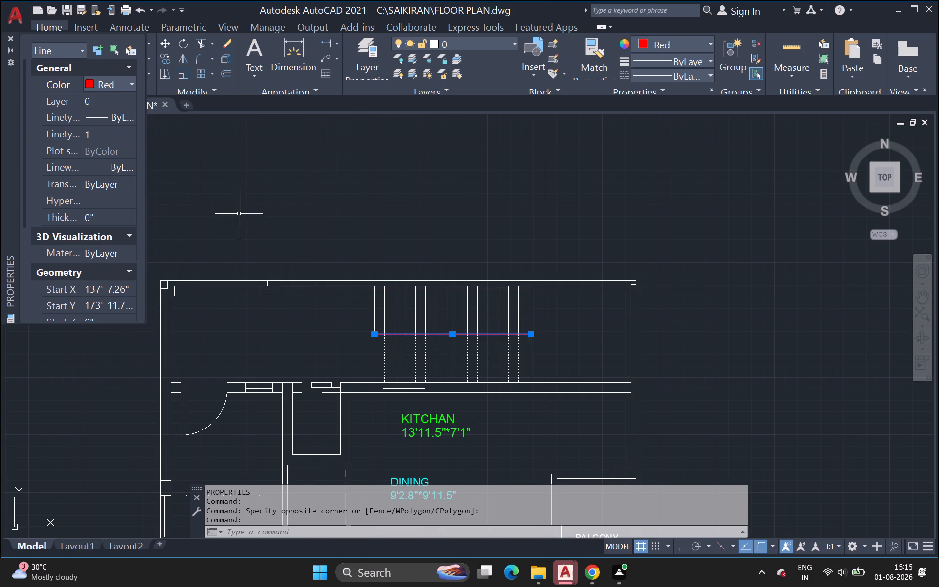
pyautogui.scroll(3, 428, 351)
pyautogui.click(438, 339)
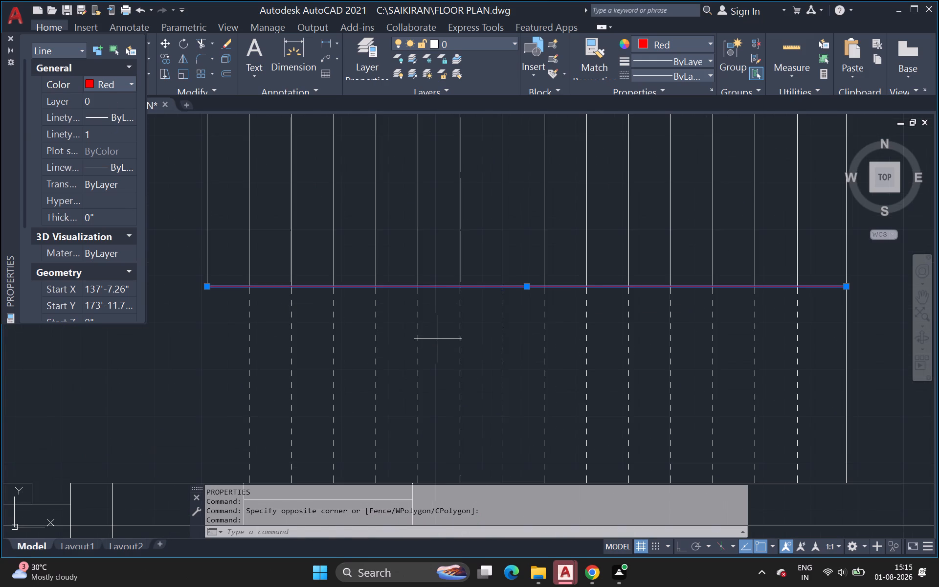
pyautogui.scroll(-2, 398, 327)
pyautogui.middleClick(398, 327)
pyautogui.press('Escape')
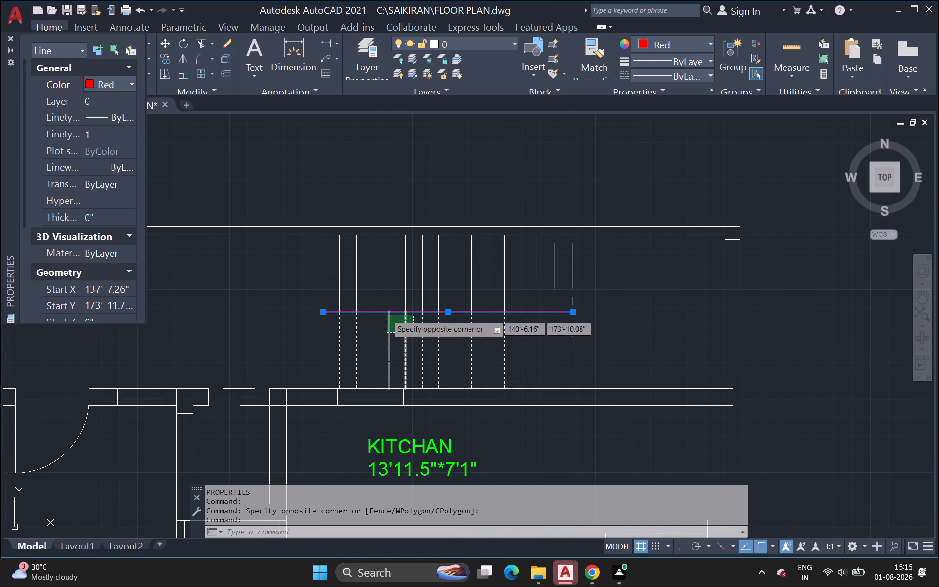
pyautogui.click(636, 297)
pyautogui.press('Escape')
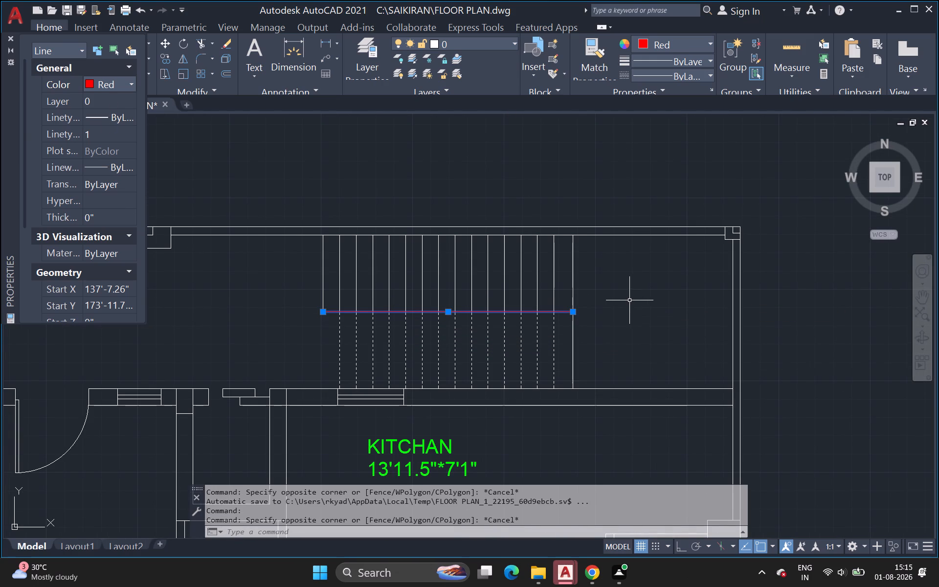
pyautogui.press('Escape')
pyautogui.press('Escape')
pyautogui.press('Escape')
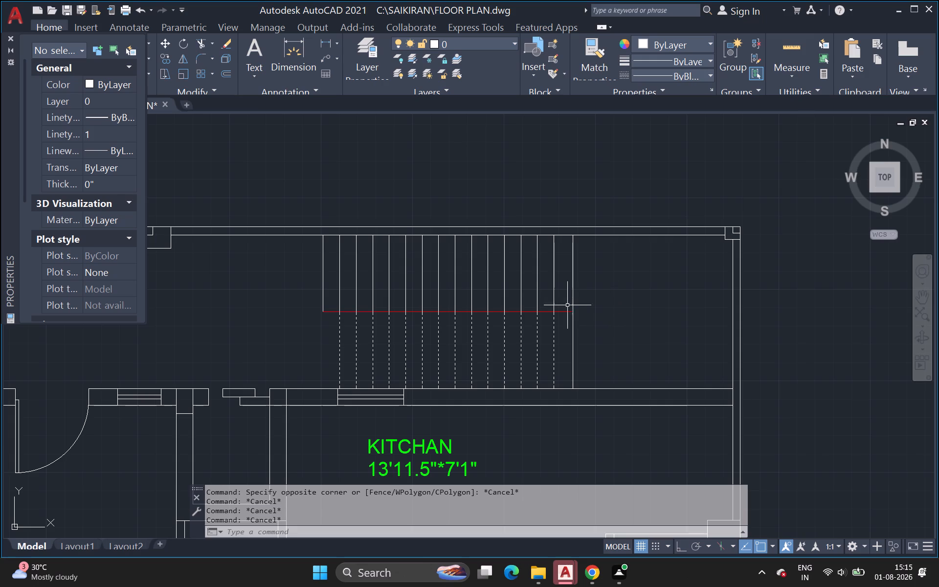
pyautogui.click(8, 39)
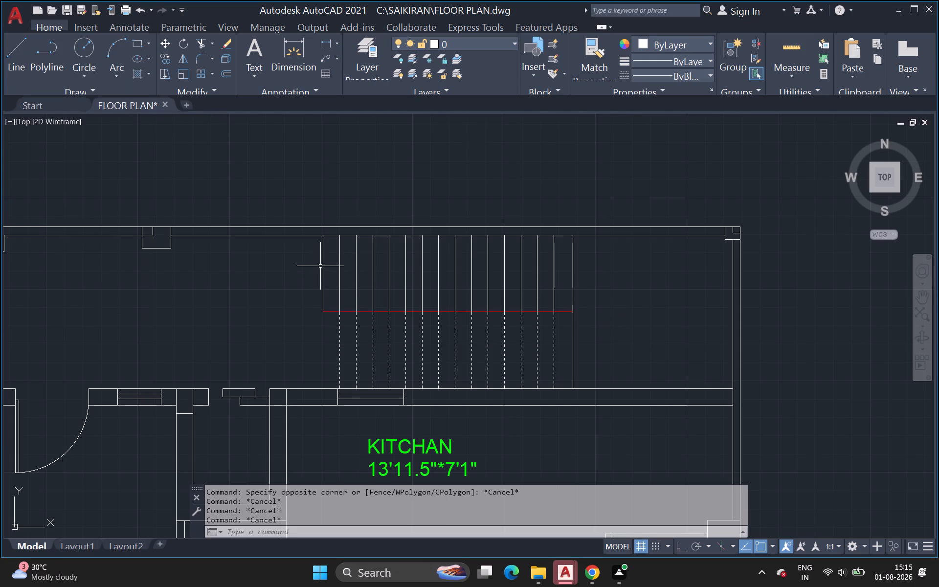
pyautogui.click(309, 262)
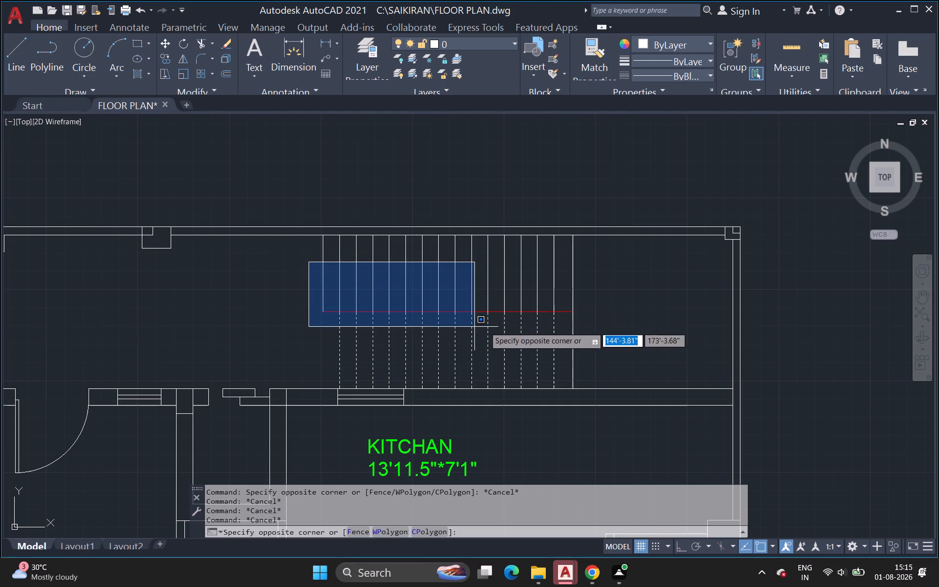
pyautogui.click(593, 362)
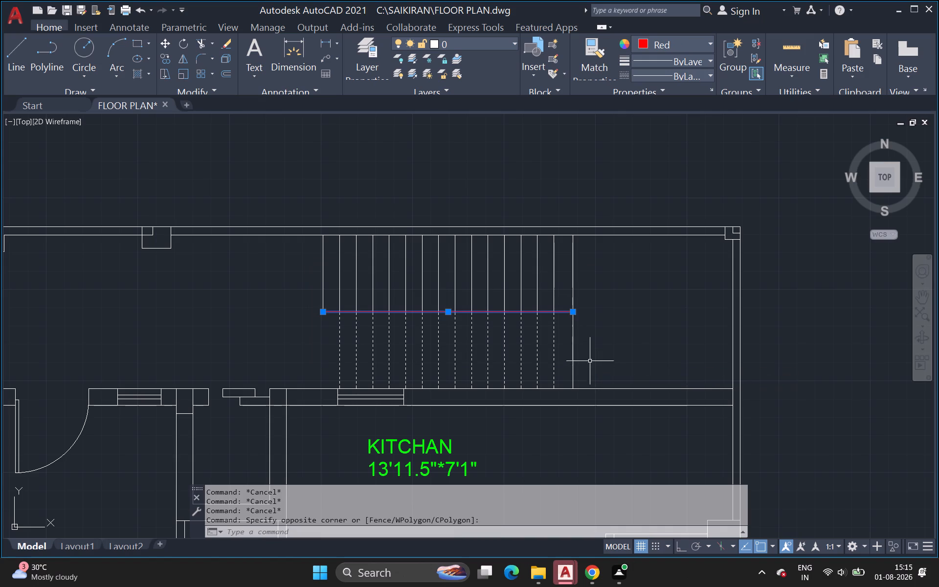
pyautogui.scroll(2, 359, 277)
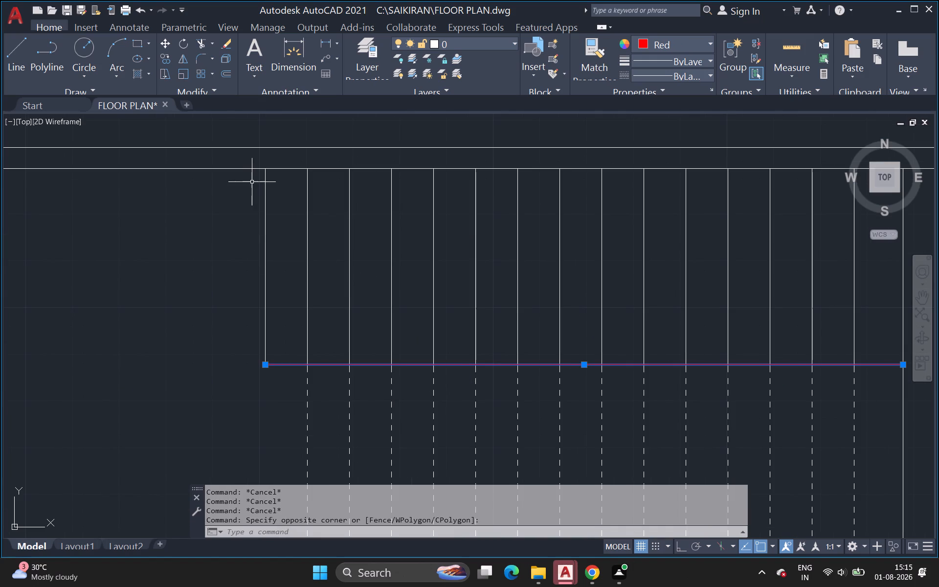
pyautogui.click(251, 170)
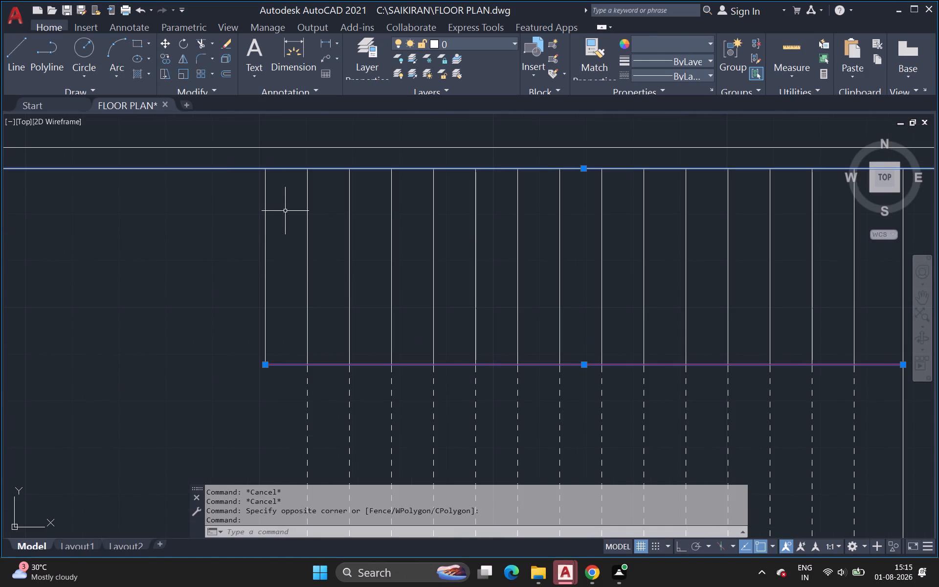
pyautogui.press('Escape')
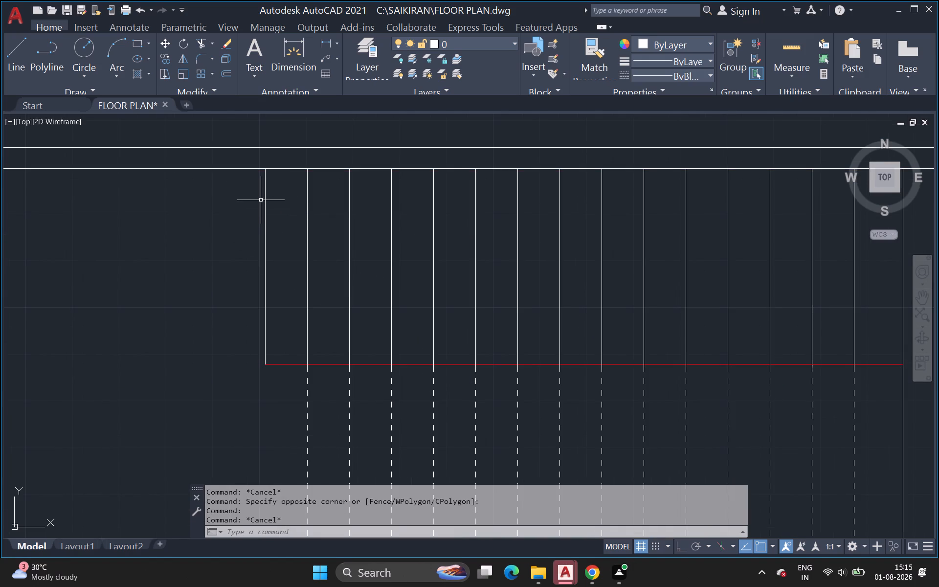
# Select all vertical lines of both stair flights, solid and dashed, leaving out the red dividing line, and open their properties.
pyautogui.click(264, 205)
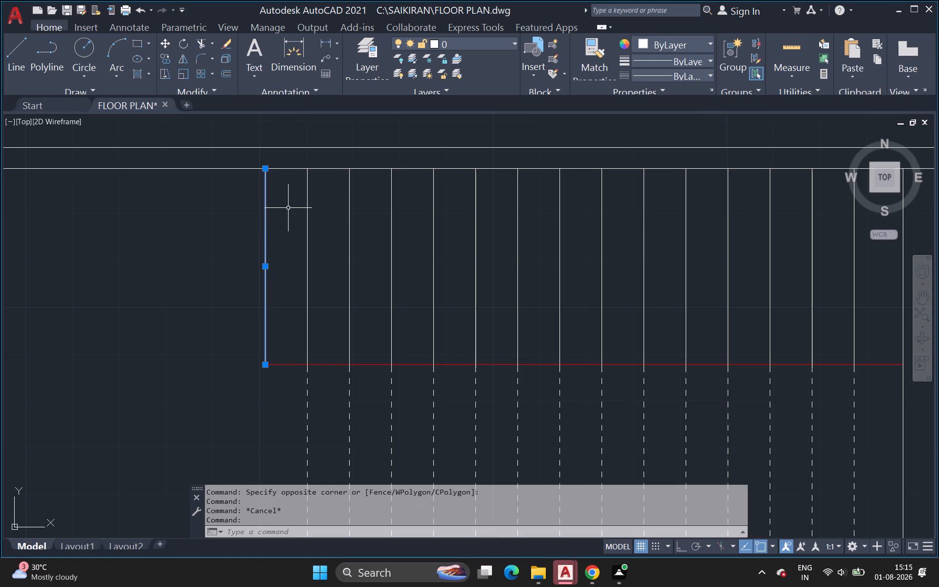
pyautogui.click(306, 206)
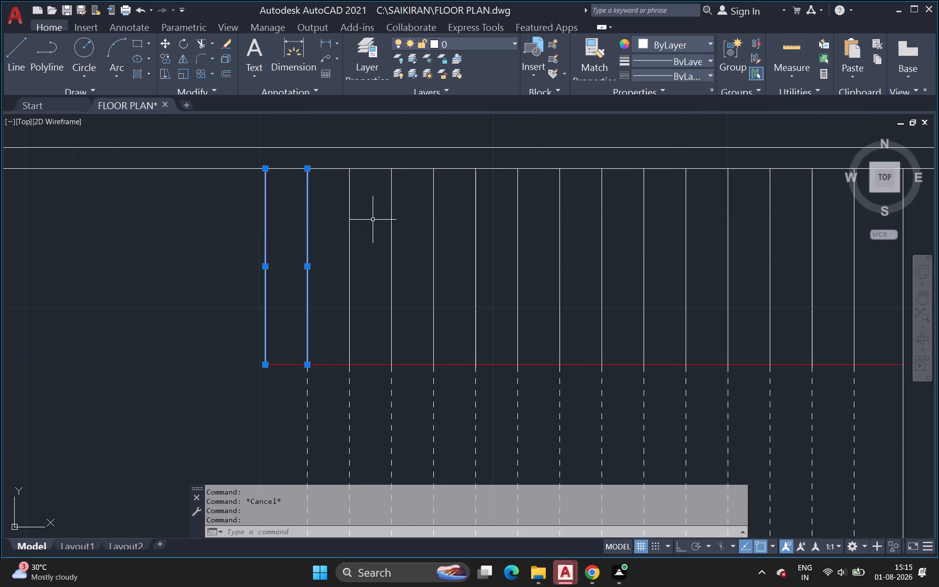
pyautogui.scroll(-1, 382, 225)
pyautogui.moveTo(382, 225); pyautogui.dragTo(309, 220, button='middle')
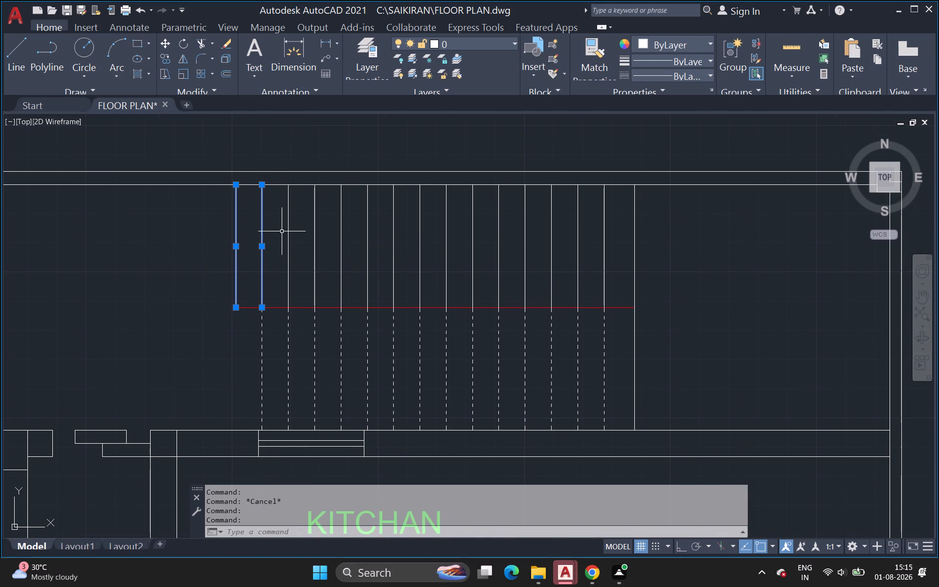
pyautogui.click(287, 226)
pyautogui.click(316, 229)
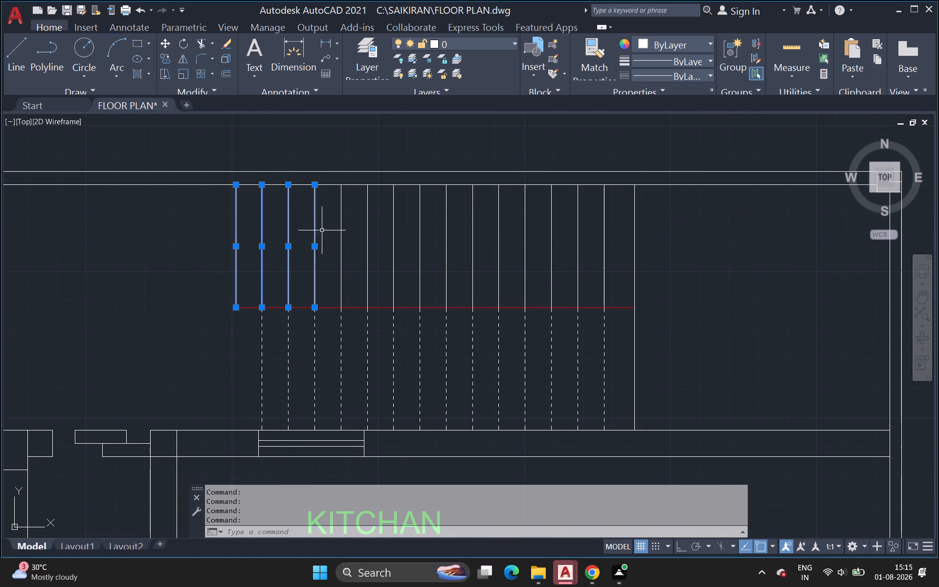
pyautogui.click(341, 230)
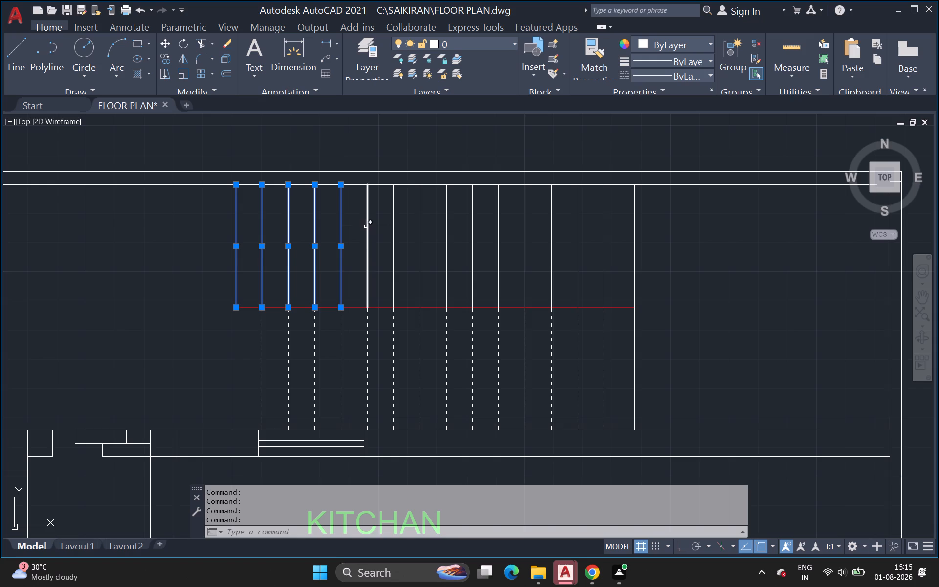
pyautogui.click(366, 226)
pyautogui.click(393, 230)
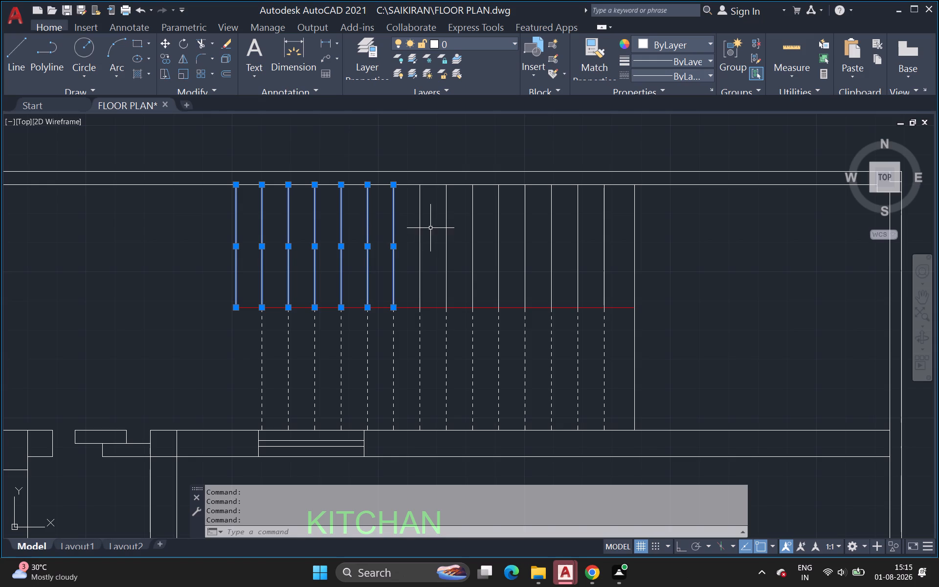
pyautogui.click(421, 233)
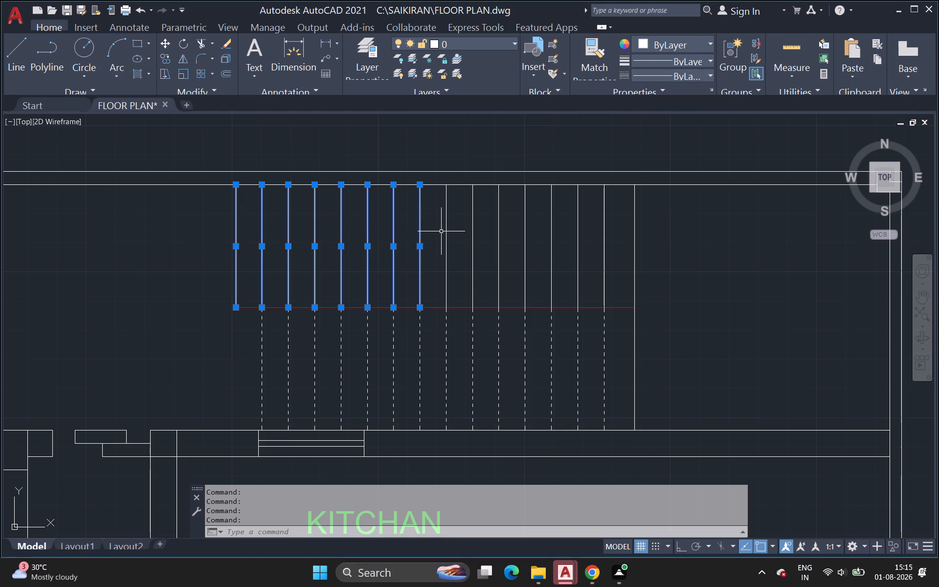
pyautogui.click(446, 232)
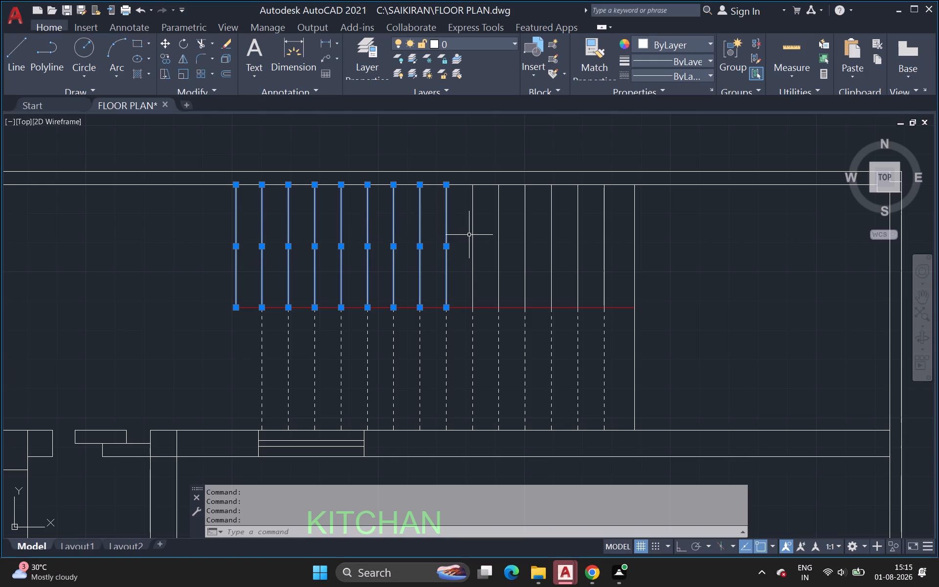
pyautogui.click(471, 234)
pyautogui.scroll(-1, 416, 241)
pyautogui.moveTo(415, 241); pyautogui.dragTo(240, 260, button='middle')
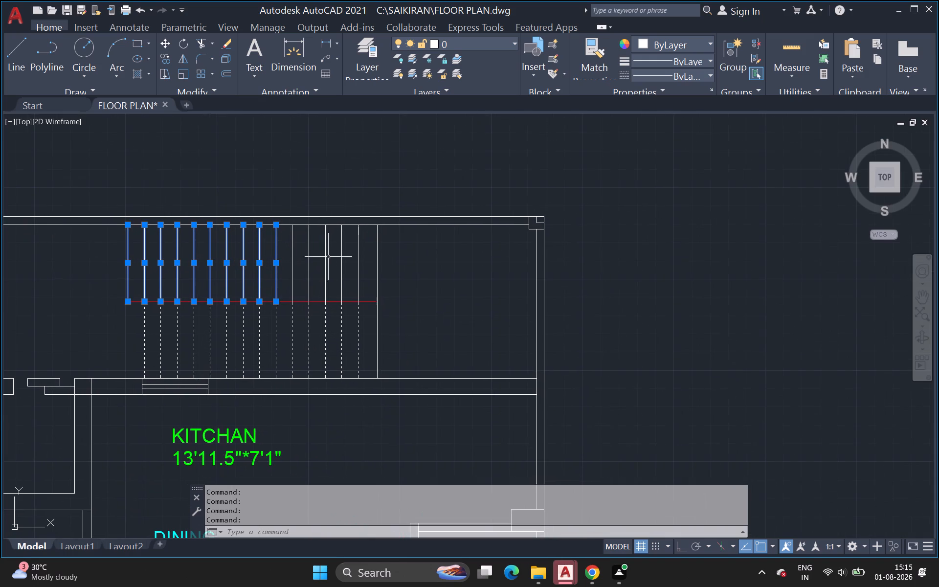
pyautogui.click(293, 256)
pyautogui.click(309, 261)
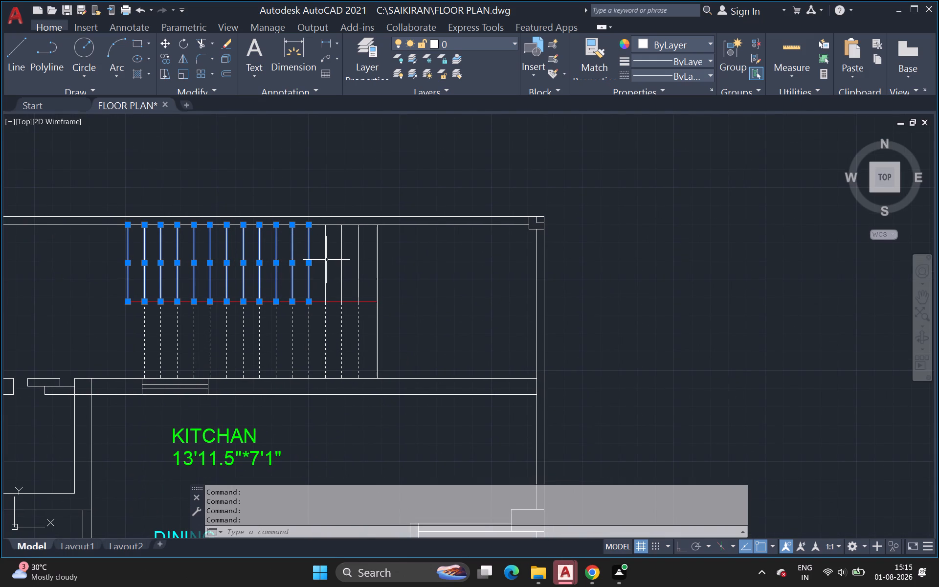
pyautogui.click(326, 260)
pyautogui.click(342, 264)
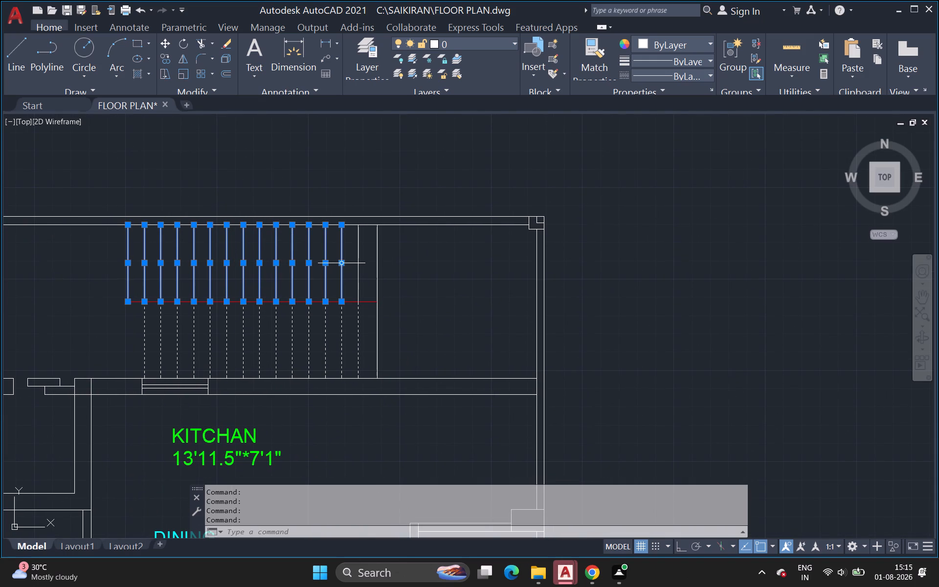
pyautogui.click(358, 260)
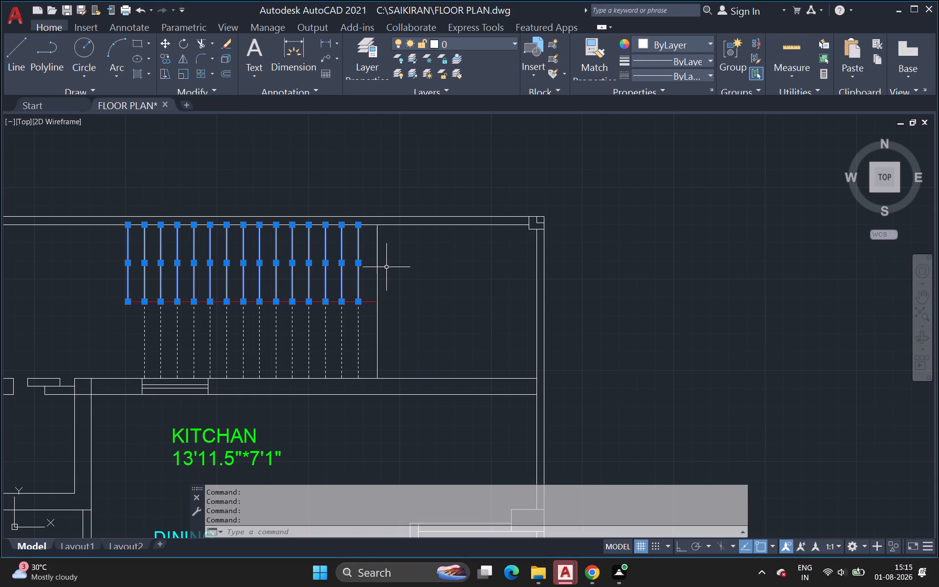
pyautogui.click(378, 264)
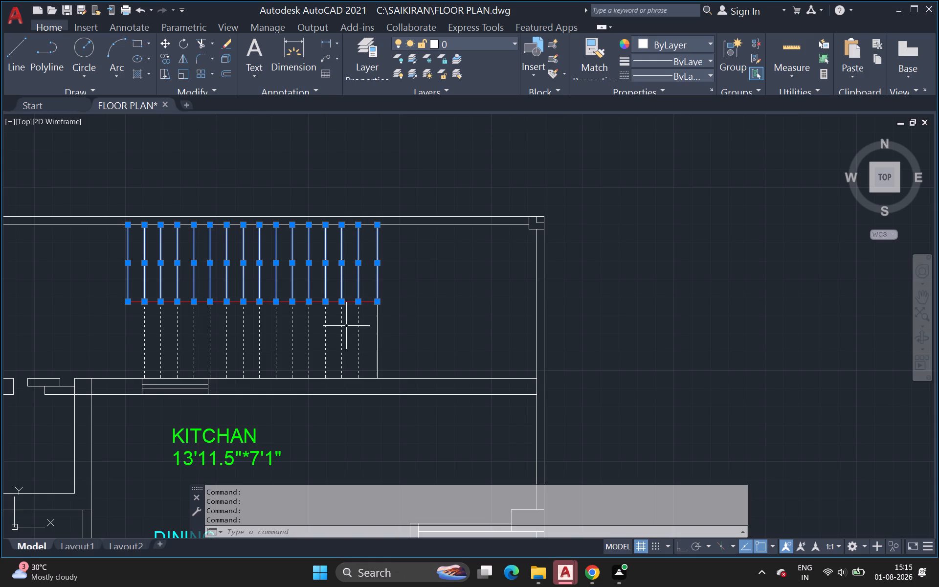
pyautogui.click(358, 328)
pyautogui.click(377, 334)
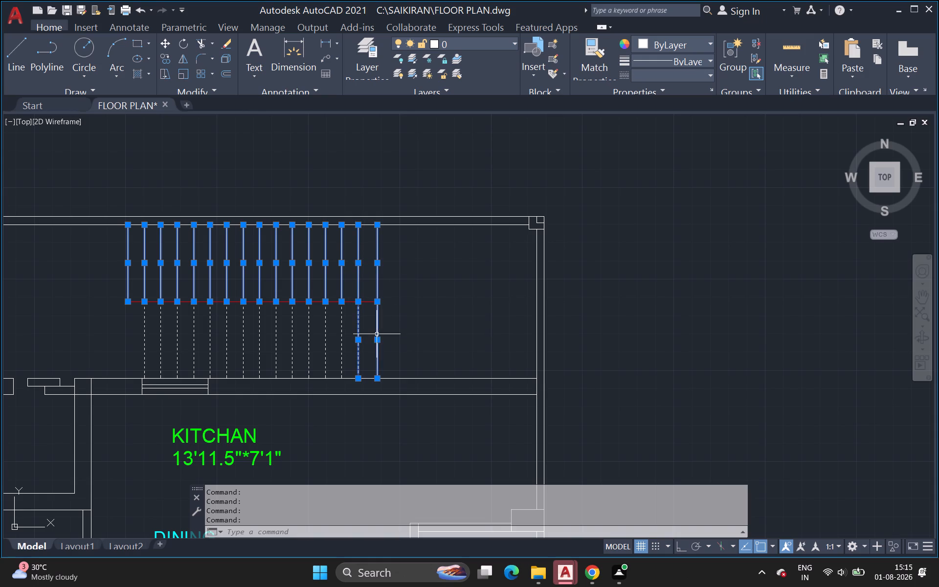
pyautogui.click(343, 330)
pyautogui.moveTo(331, 333); pyautogui.dragTo(106, 333)
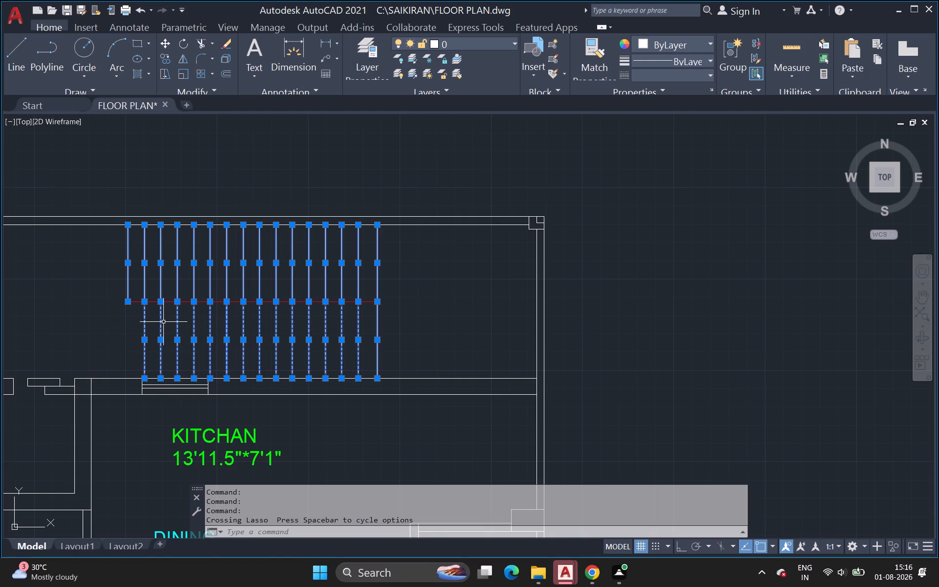
pyautogui.press('p')
pyautogui.press('e')
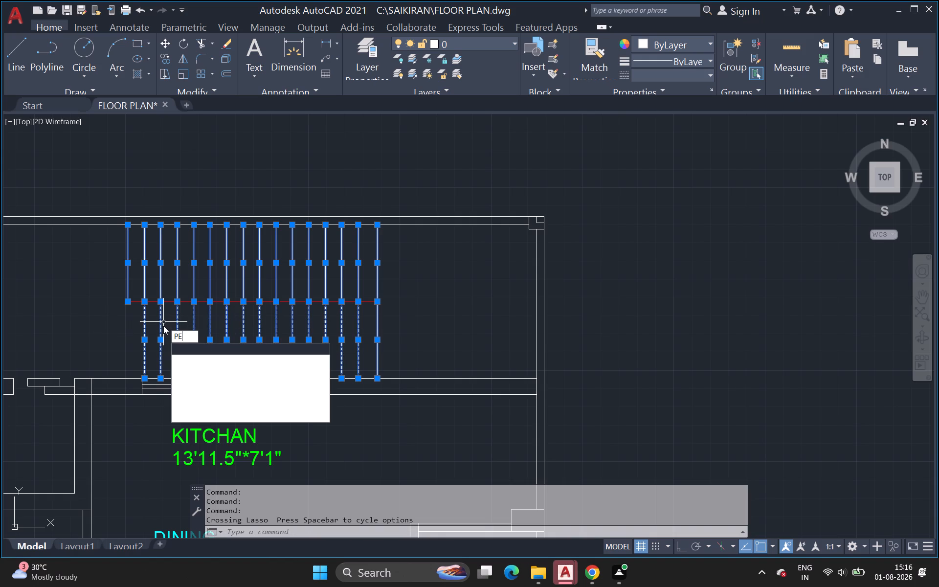
pyautogui.press('BackSpace')
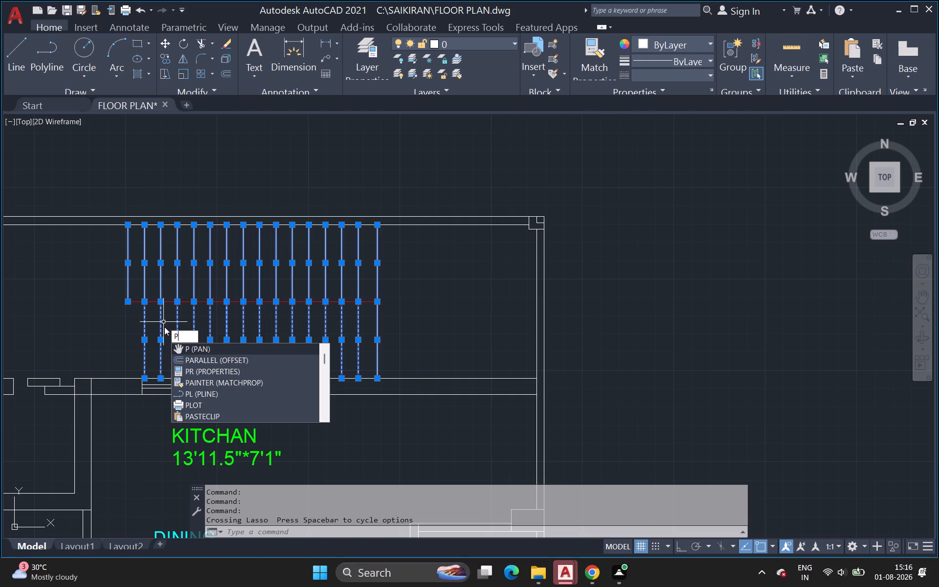
pyautogui.press('r')
pyautogui.press('Return')
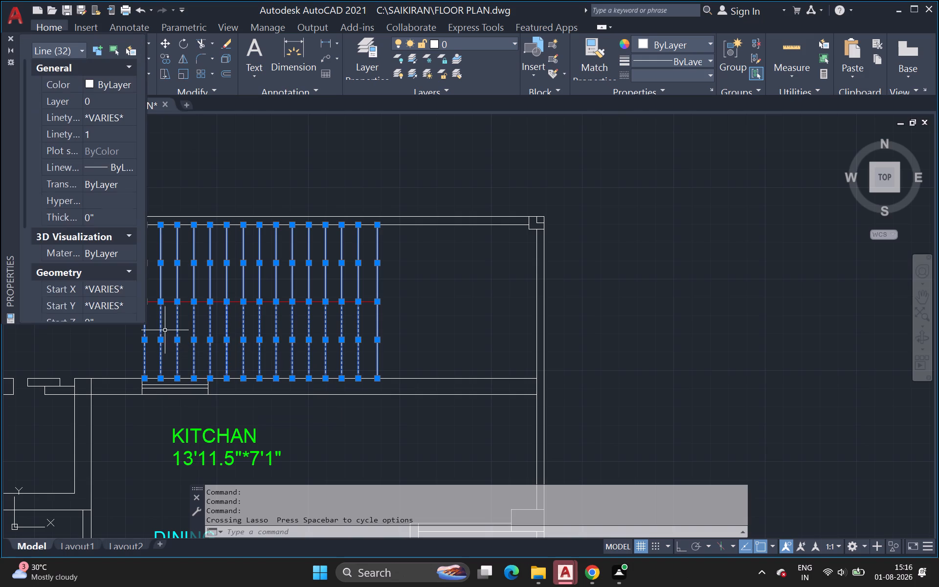
# Set the colour of the selected vertical stair lines to Red, deselect them and close the properties.
pyautogui.click(105, 83)
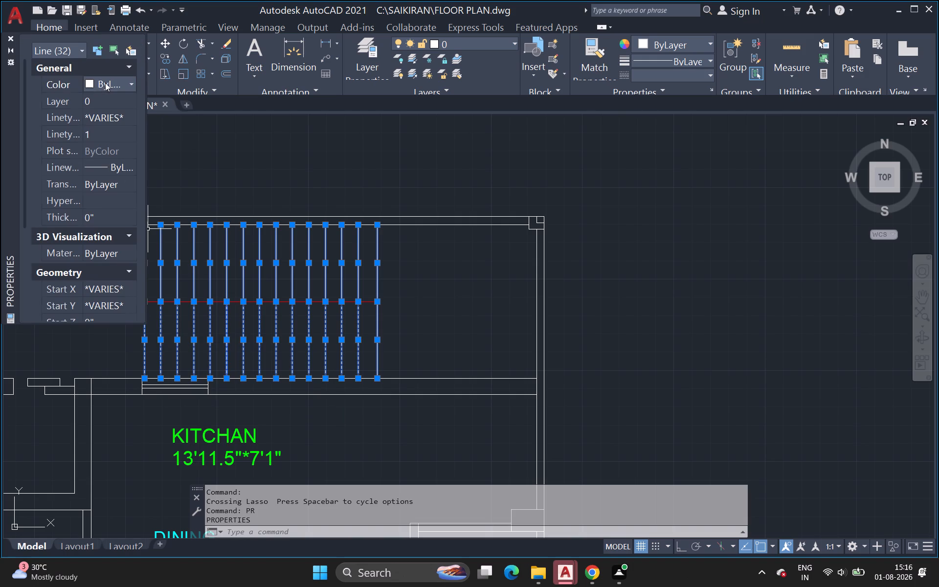
pyautogui.click(108, 82)
pyautogui.click(111, 127)
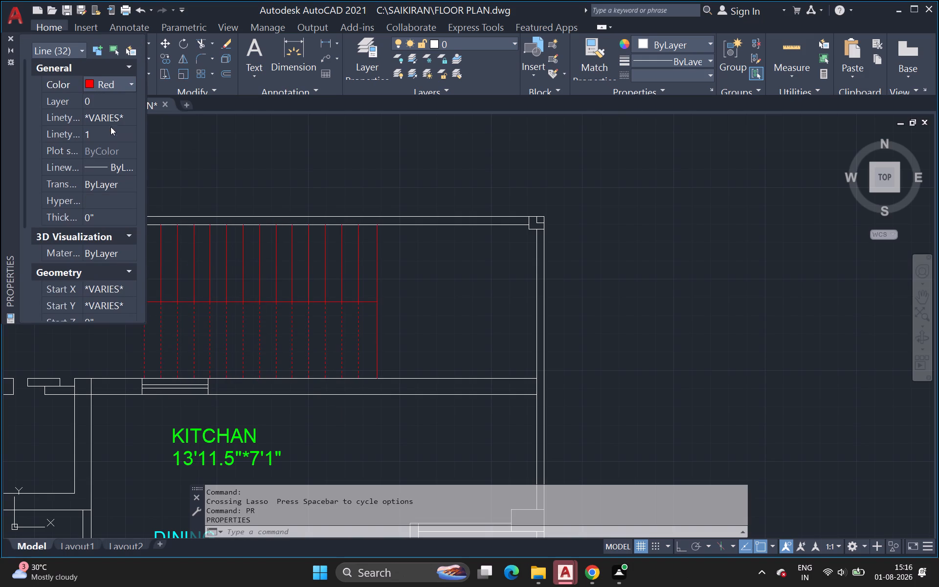
pyautogui.click(606, 282)
pyautogui.click(607, 292)
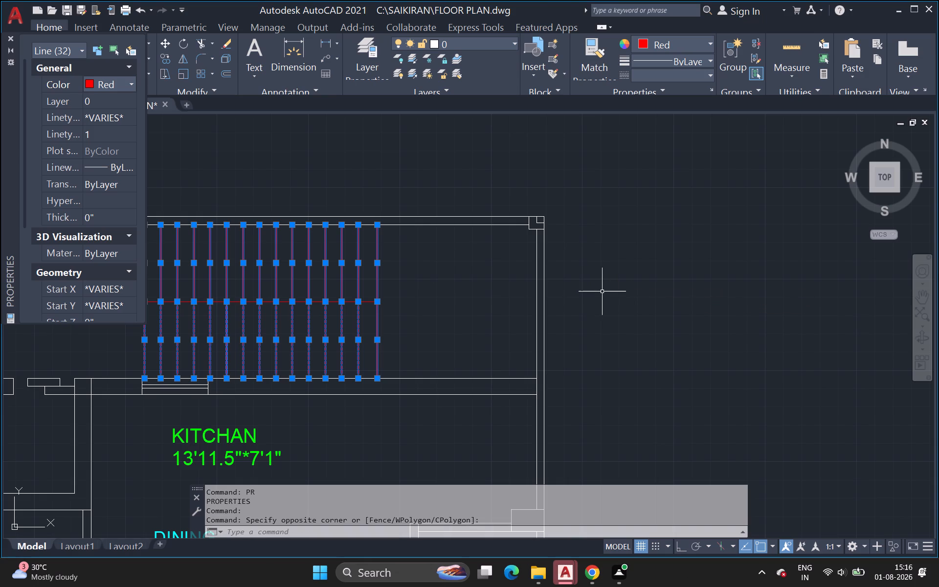
pyautogui.doubleClick(591, 298)
pyautogui.press('Escape')
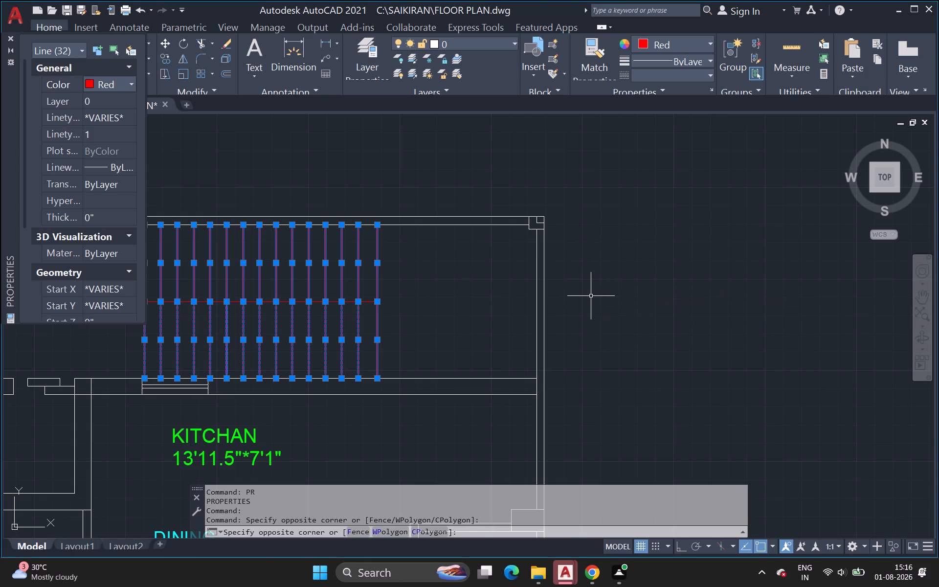
pyautogui.press('Escape')
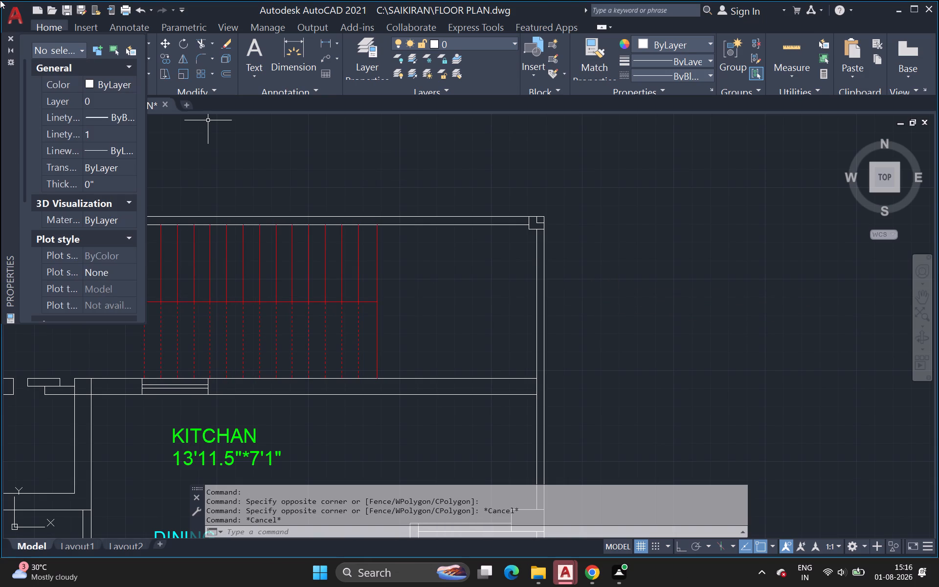
pyautogui.click(7, 34)
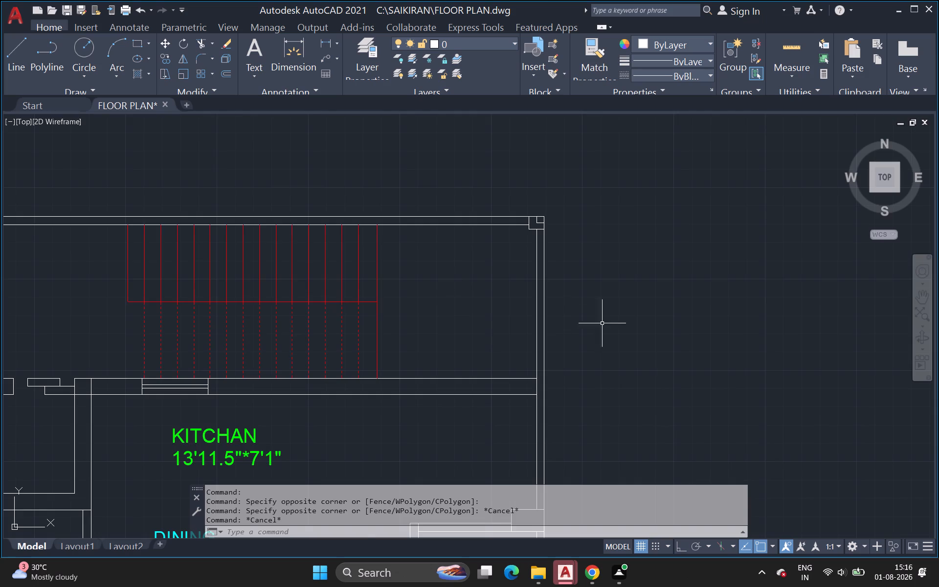
# Look over the whole floor plan to review the coloured staircase and room labels.
pyautogui.scroll(-2, 608, 326)
pyautogui.moveTo(608, 326); pyautogui.dragTo(591, 287, button='middle')
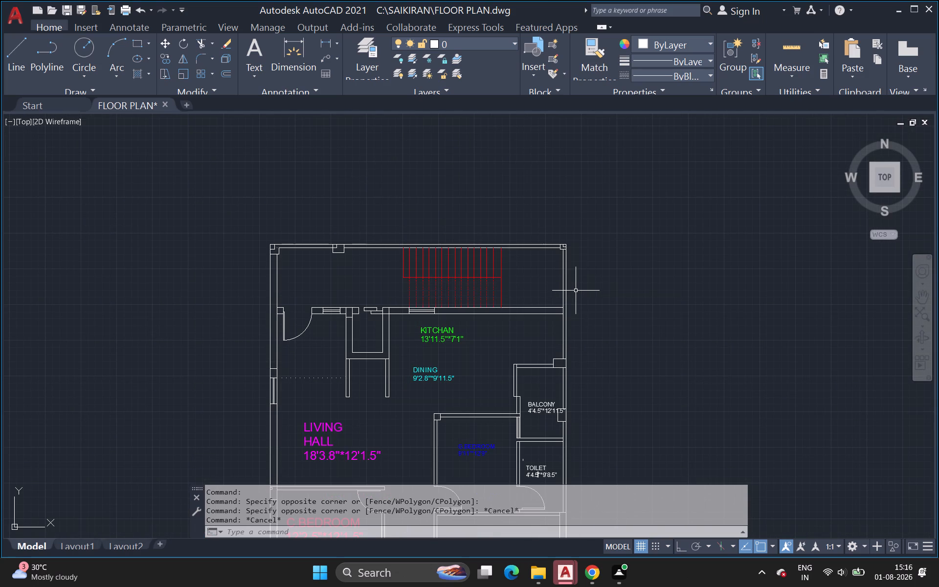
pyautogui.scroll(-2, 166, 234)
pyautogui.moveTo(166, 235); pyautogui.dragTo(166, 231, button='middle')
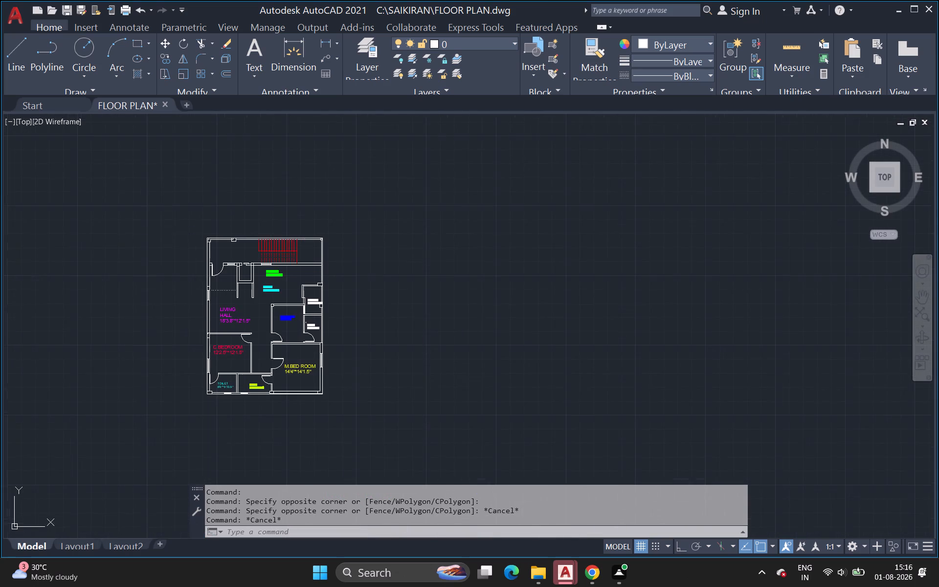
pyautogui.moveTo(166, 231); pyautogui.dragTo(163, 218, button='middle')
pyautogui.scroll(2, 202, 266)
pyautogui.moveTo(196, 253); pyautogui.dragTo(228, 338, button='middle')
pyautogui.scroll(-1, 233, 337)
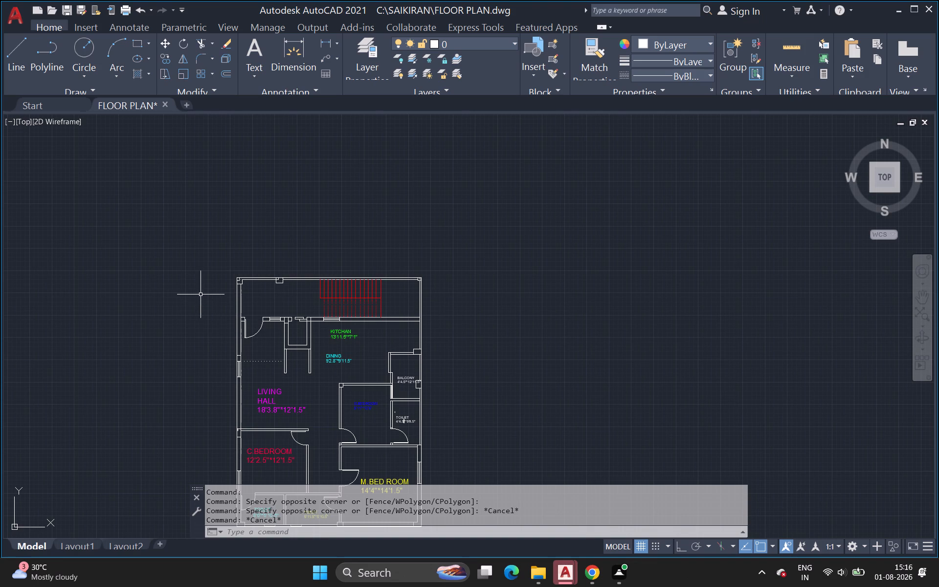
pyautogui.moveTo(211, 320); pyautogui.dragTo(202, 284, button='middle')
pyautogui.scroll(1, 211, 320)
pyautogui.scroll(-1, 203, 287)
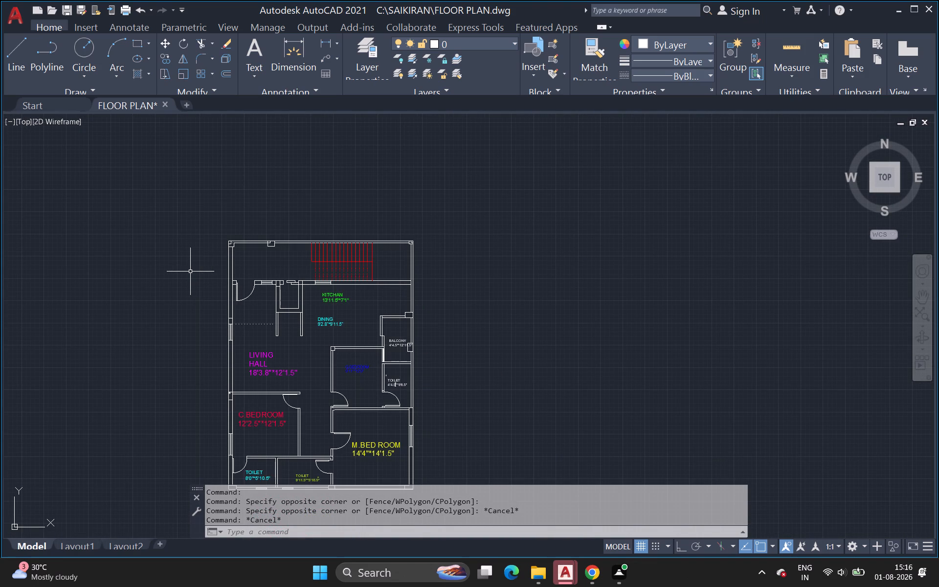
pyautogui.moveTo(189, 272); pyautogui.dragTo(187, 234, button='middle')
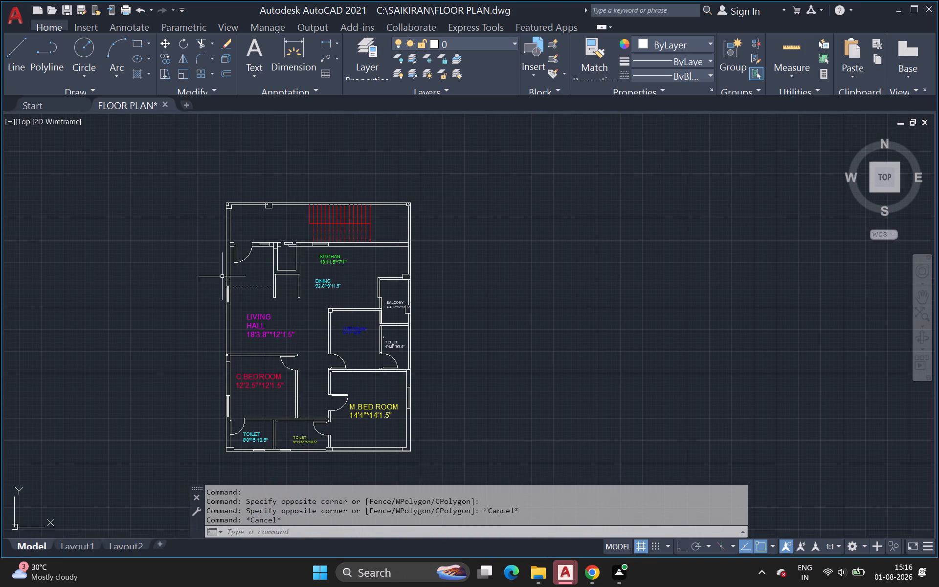
# Select both inner lines of the windows in the outer walls of the LIVING HALL and C.BEDROOM.
pyautogui.scroll(4, 231, 299)
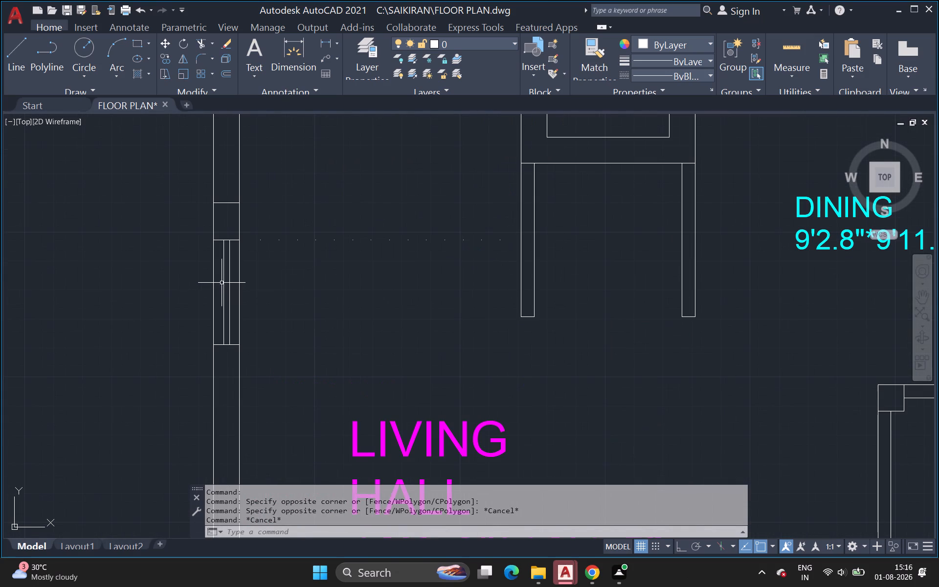
pyautogui.click(224, 282)
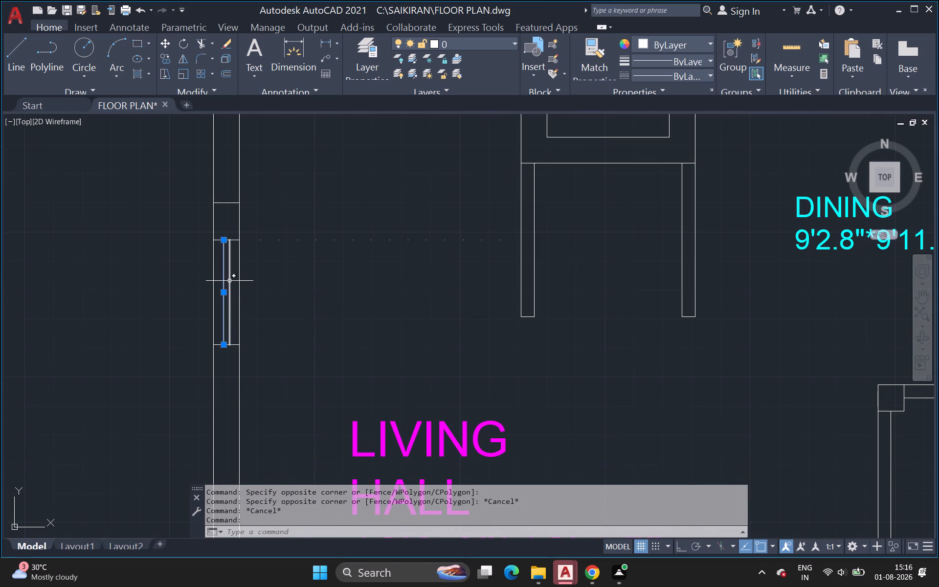
pyautogui.click(229, 281)
pyautogui.scroll(-1, 169, 350)
pyautogui.moveTo(168, 350); pyautogui.dragTo(150, 256, button='middle')
pyautogui.scroll(-2, 140, 330)
pyautogui.moveTo(136, 326); pyautogui.dragTo(140, 252, button='middle')
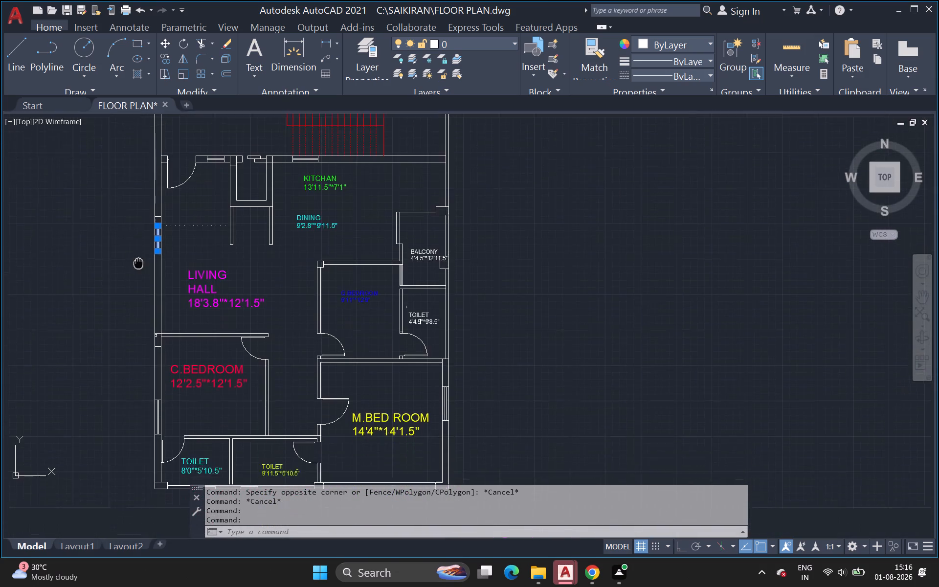
pyautogui.moveTo(140, 252); pyautogui.dragTo(146, 230, button='middle')
pyautogui.scroll(2, 176, 399)
pyautogui.click(154, 331)
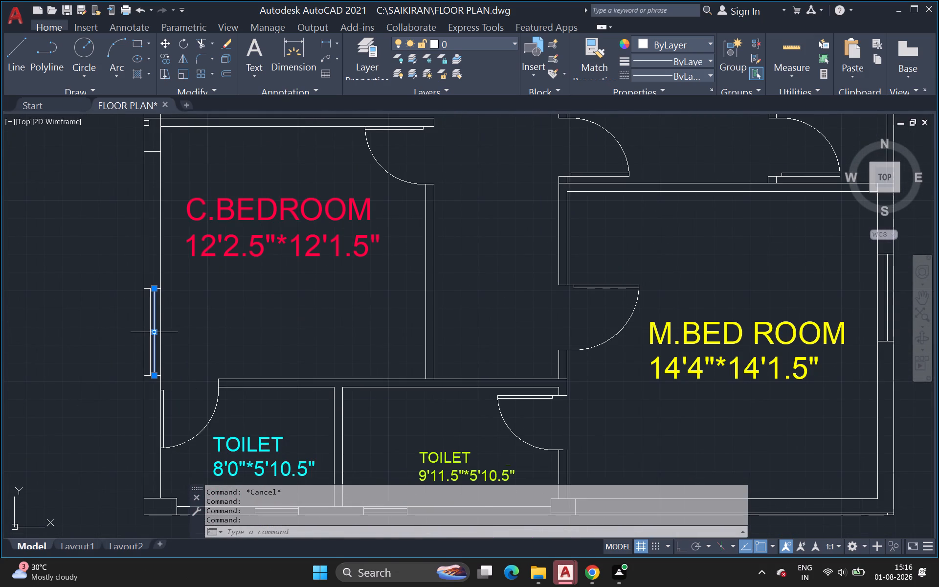
pyautogui.click(149, 331)
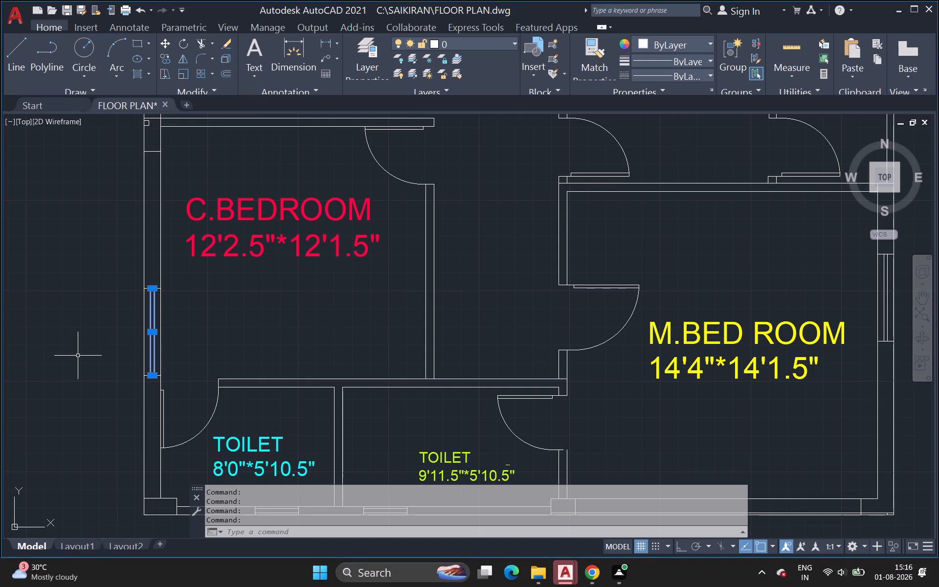
# Add both inner lines of the windows in the 8'0"*5'10.5" and 9'11.5"*5'10.5" TOILET outer walls to the selection.
pyautogui.scroll(-1, 73, 355)
pyautogui.moveTo(73, 355); pyautogui.dragTo(67, 308, button='middle')
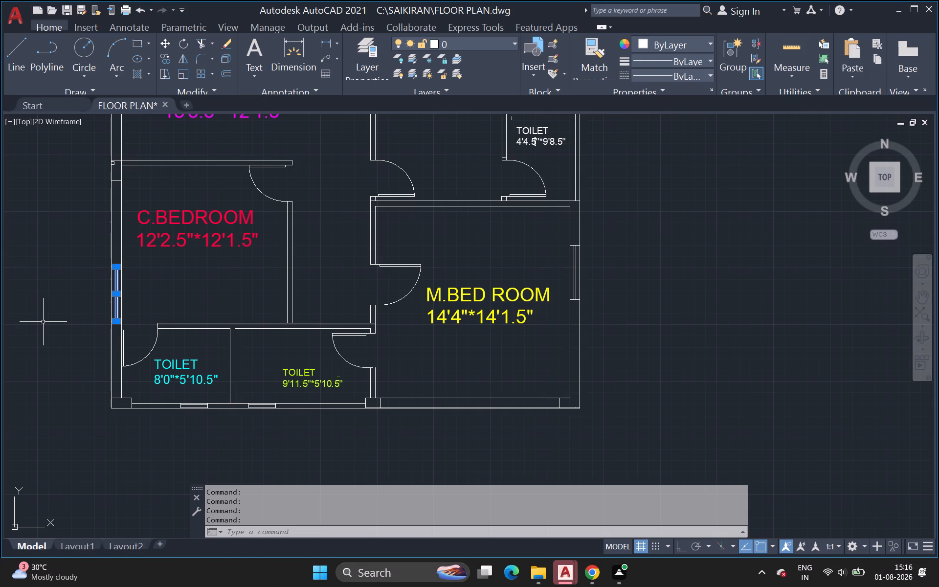
pyautogui.scroll(2, 180, 426)
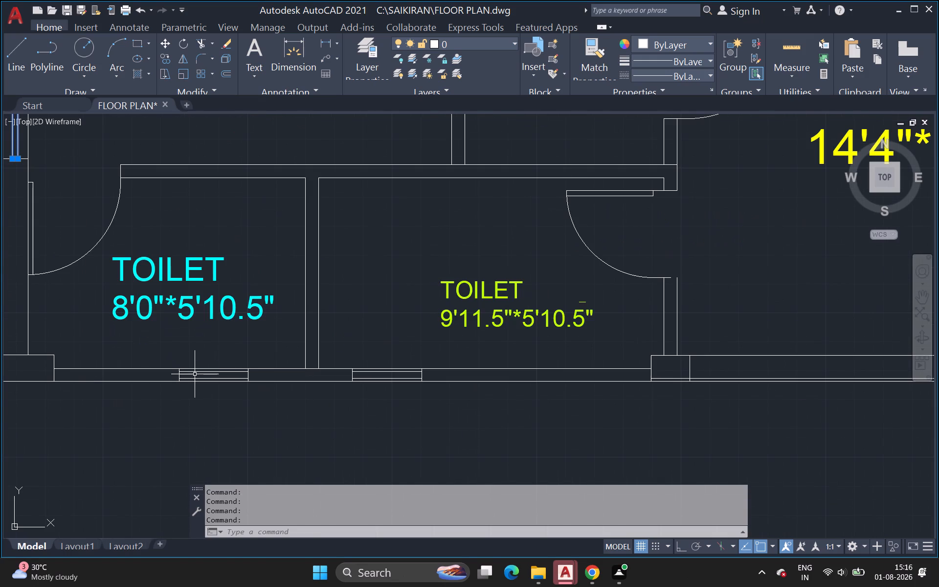
pyautogui.click(198, 371)
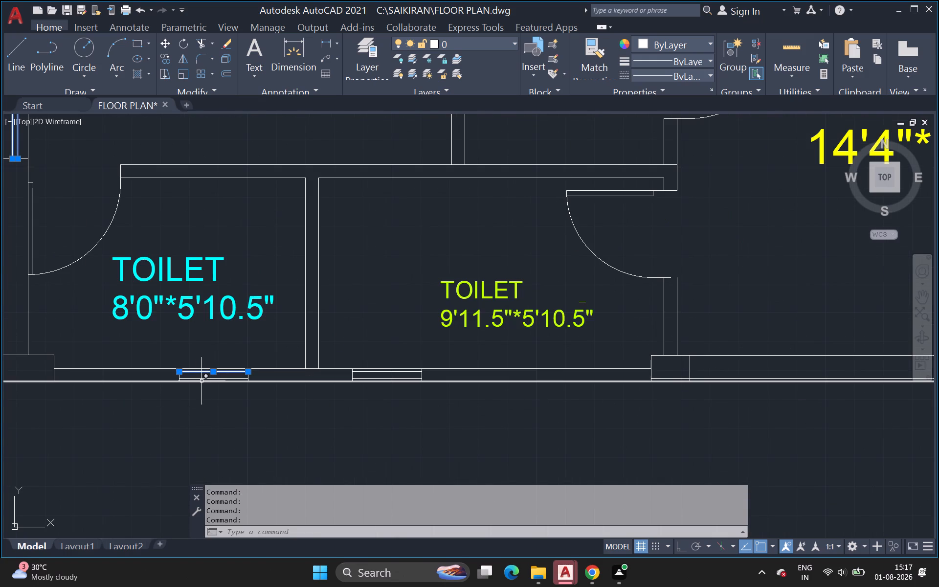
pyautogui.click(201, 379)
pyautogui.scroll(1, 361, 375)
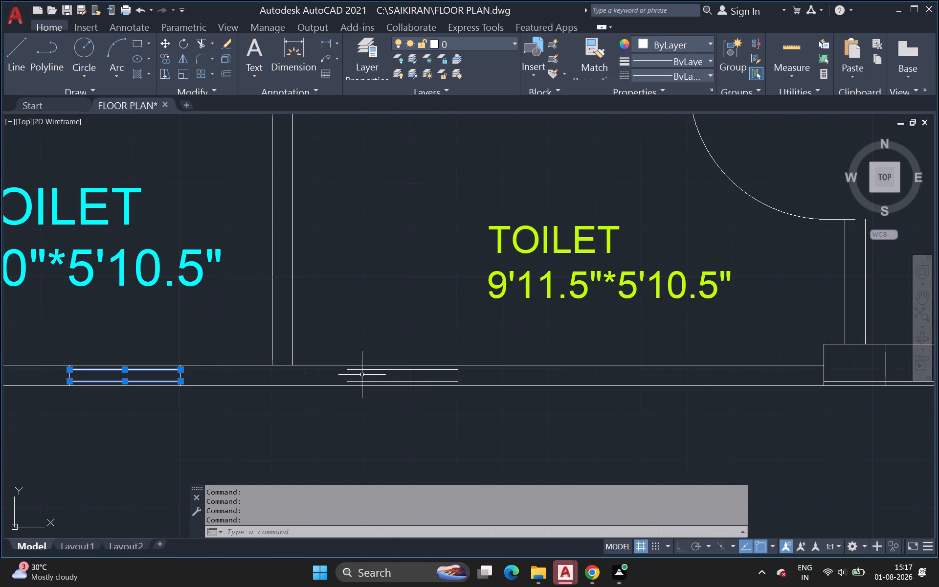
pyautogui.click(367, 371)
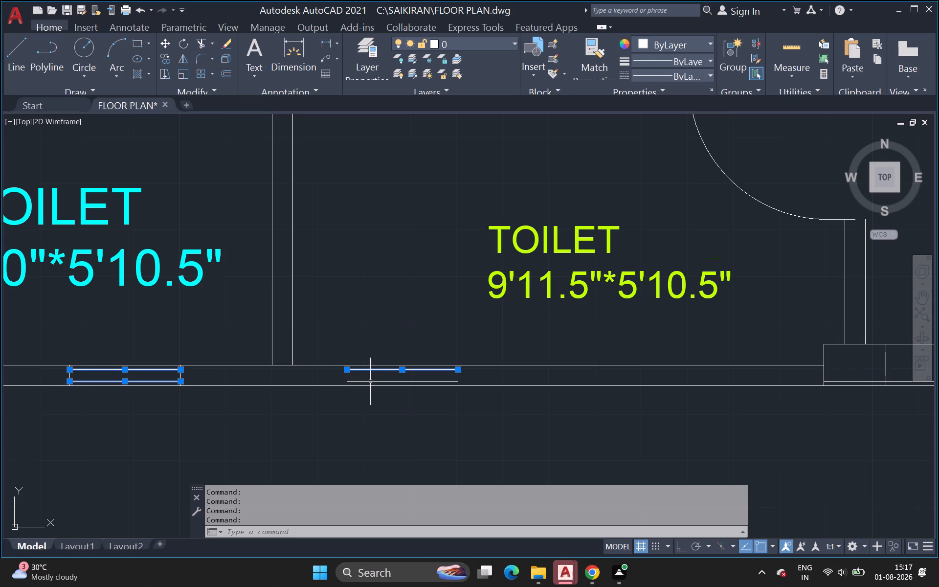
pyautogui.click(371, 383)
# Add both inner lines of the window in the M.BED ROOM's outer side wall to the selection.
pyautogui.scroll(-1, 383, 385)
pyautogui.moveTo(383, 385); pyautogui.dragTo(293, 431, button='middle')
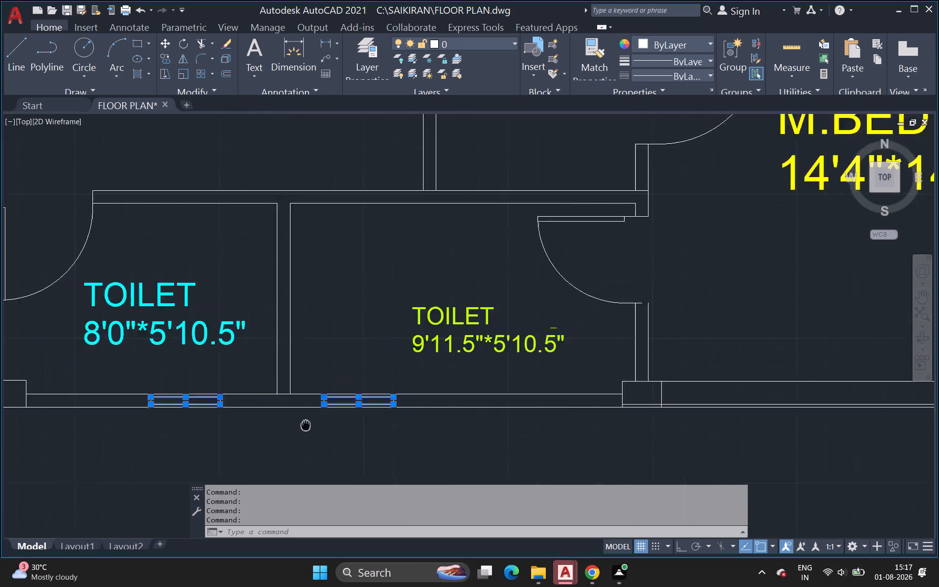
pyautogui.moveTo(293, 431); pyautogui.dragTo(0, 396, button='middle')
pyautogui.scroll(-3, 428, 313)
pyautogui.moveTo(439, 307); pyautogui.dragTo(275, 423, button='middle')
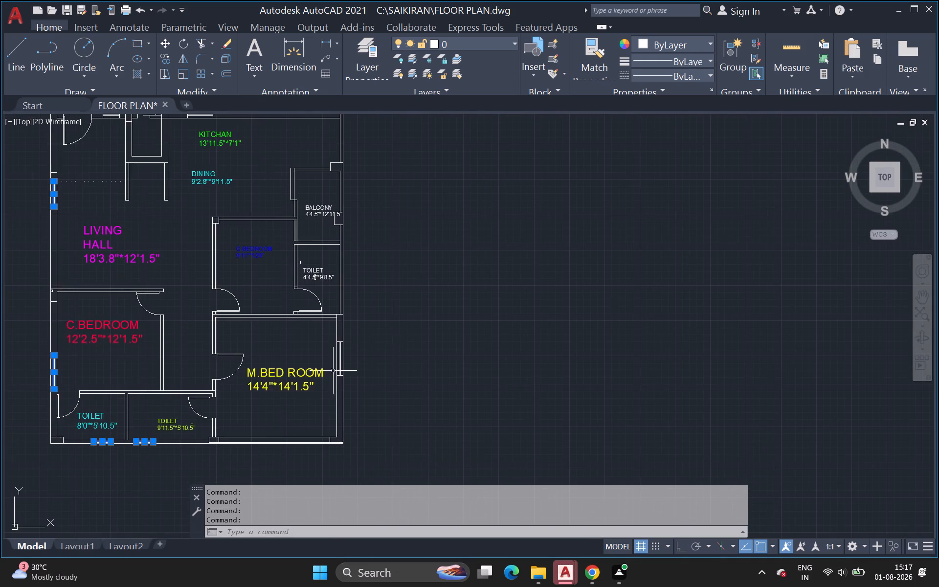
pyautogui.scroll(2, 379, 339)
pyautogui.scroll(2, 286, 372)
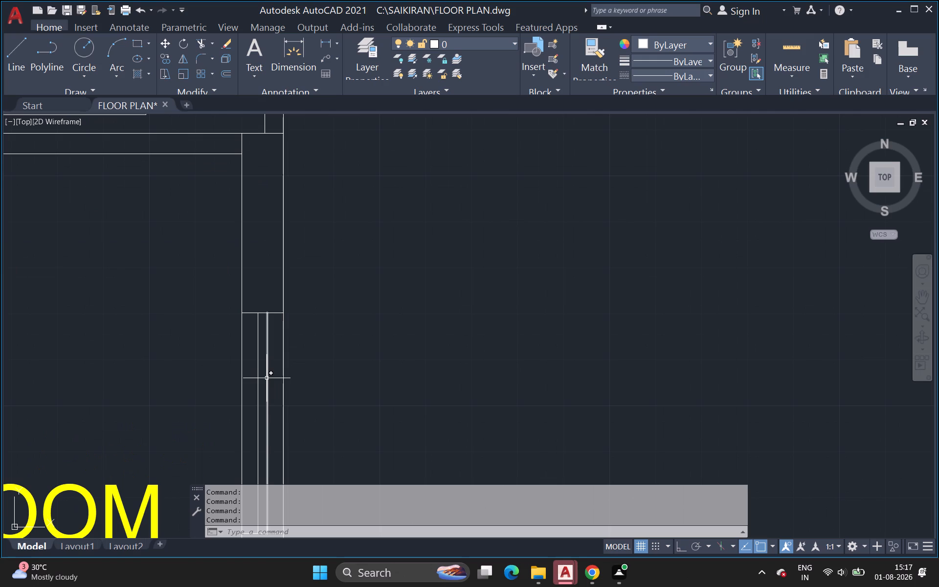
pyautogui.click(267, 378)
pyautogui.click(259, 381)
# Add both inner lines of the window between the G.BEDROOM and the BALCONY to the selection.
pyautogui.scroll(1, 365, 328)
pyautogui.scroll(-1, 367, 325)
pyautogui.moveTo(367, 325); pyautogui.dragTo(367, 333, button='middle')
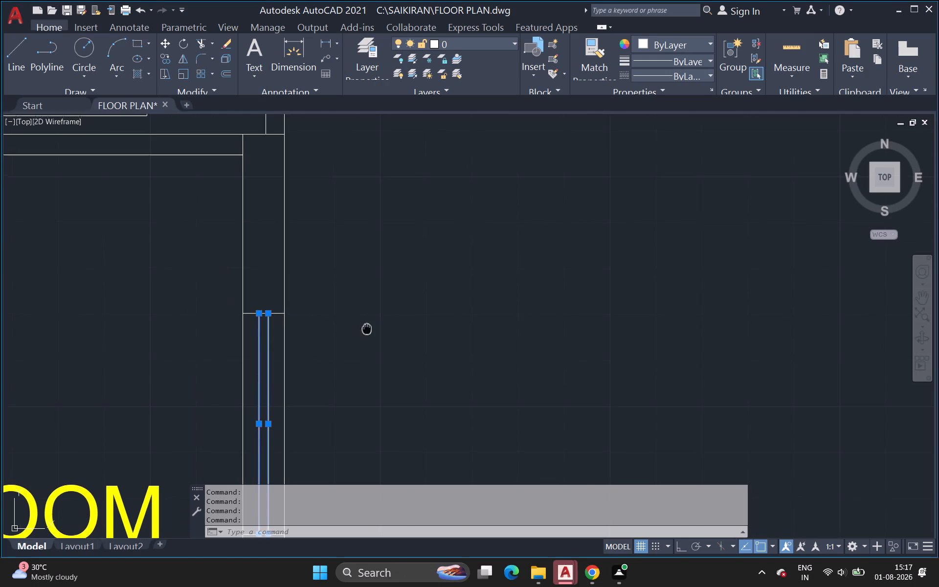
pyautogui.moveTo(367, 333); pyautogui.dragTo(363, 536, button='middle')
pyautogui.scroll(-1, 363, 536)
pyautogui.scroll(-3, 361, 334)
pyautogui.moveTo(296, 249); pyautogui.dragTo(302, 315, button='middle')
pyautogui.scroll(-1, 296, 249)
pyautogui.scroll(2, 294, 310)
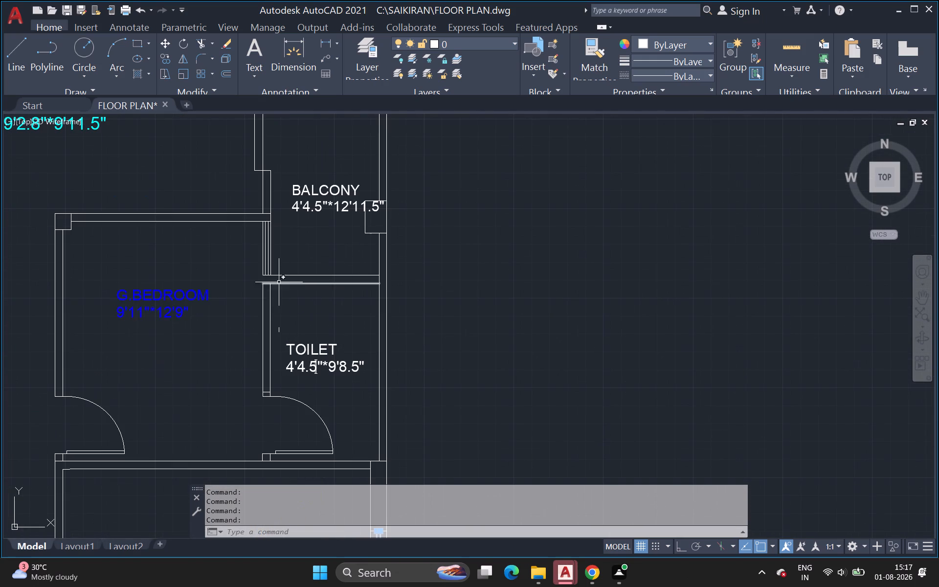
pyautogui.scroll(3, 255, 263)
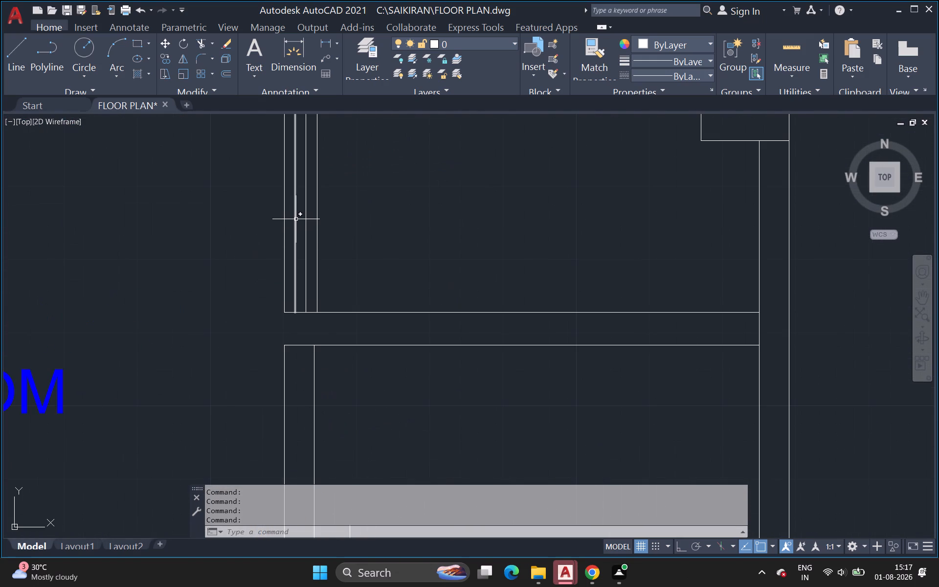
pyautogui.click(293, 219)
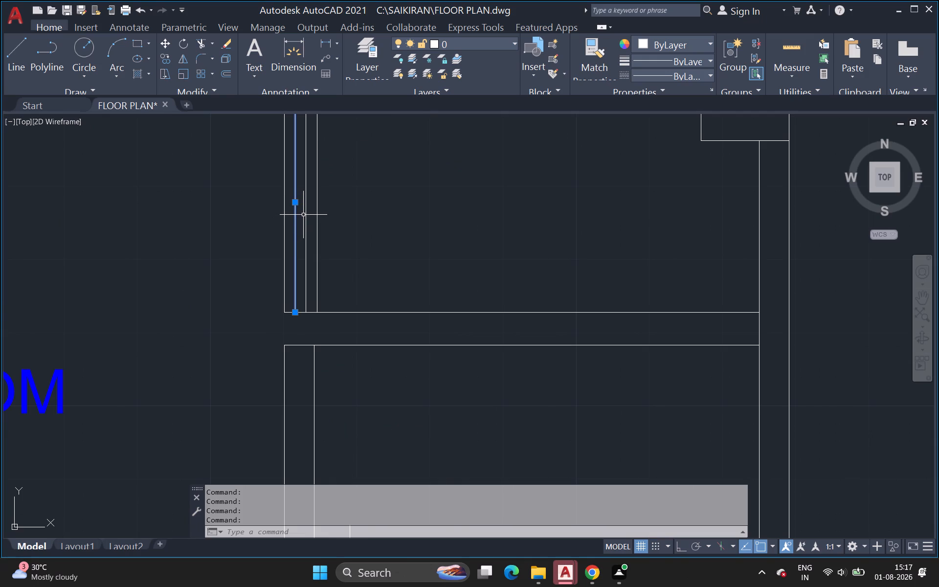
pyautogui.click(305, 213)
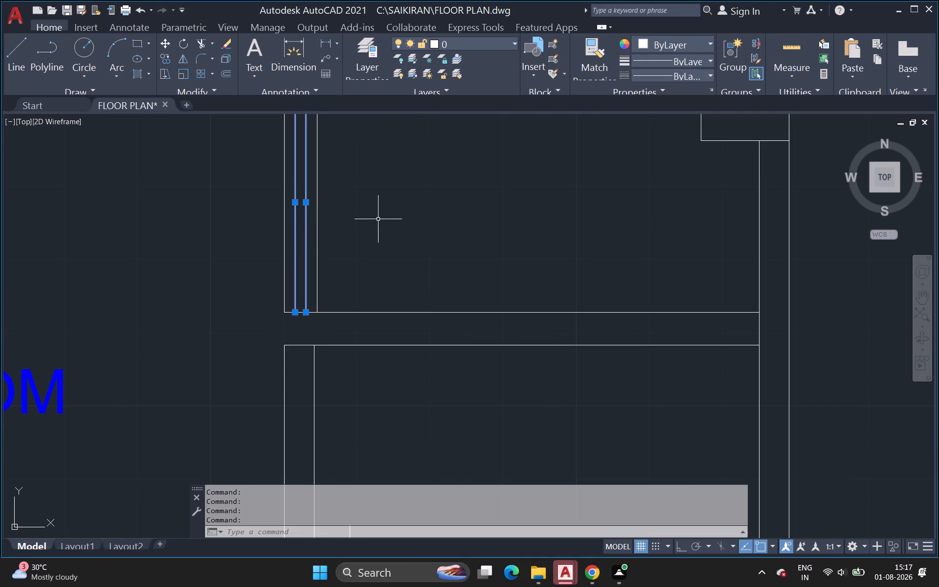
# Look over the plan from the staircase and kitchen down to the toilets to check which windows are selected.
pyautogui.scroll(-3, 379, 219)
pyautogui.moveTo(380, 226); pyautogui.dragTo(303, 426, button='middle')
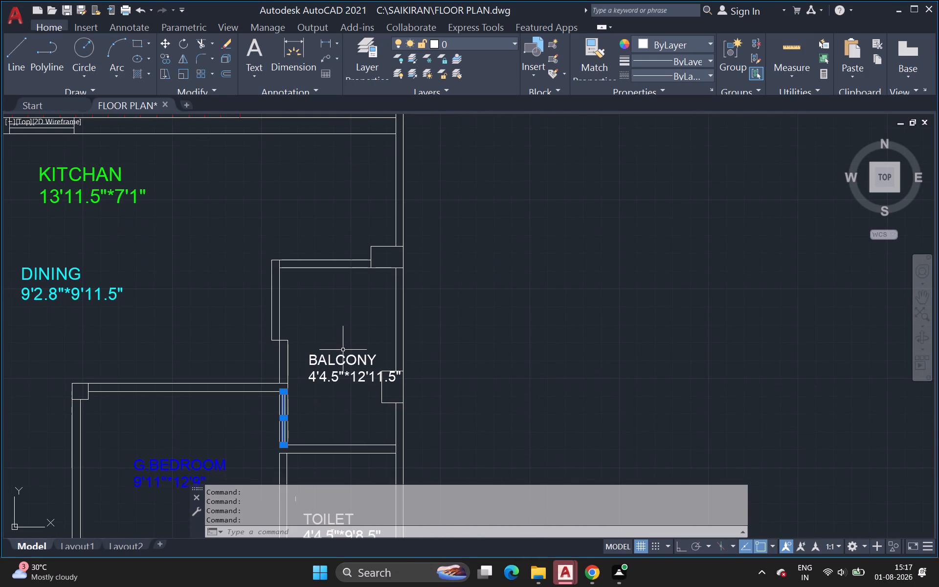
pyautogui.moveTo(417, 265); pyautogui.dragTo(436, 399, button='middle')
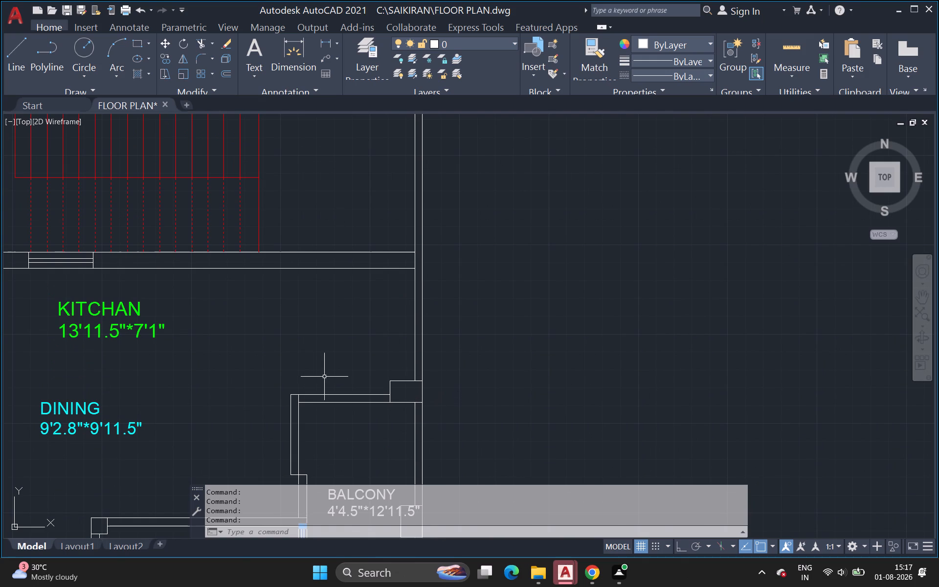
pyautogui.scroll(-1, 305, 374)
pyautogui.moveTo(305, 374); pyautogui.dragTo(515, 341, button='middle')
pyautogui.scroll(-1, 514, 341)
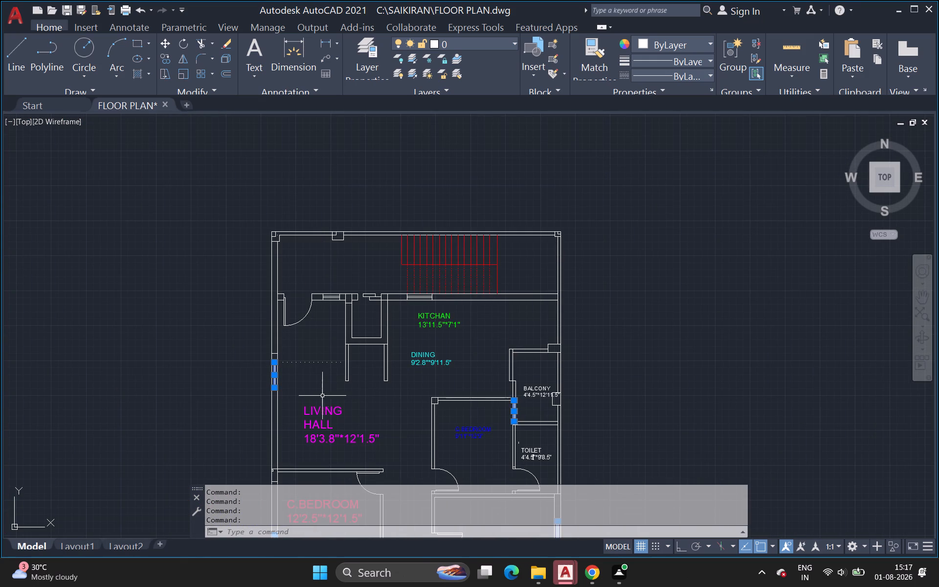
pyautogui.moveTo(312, 400); pyautogui.dragTo(334, 260, button='middle')
pyautogui.moveTo(305, 374); pyautogui.dragTo(302, 264, button='middle')
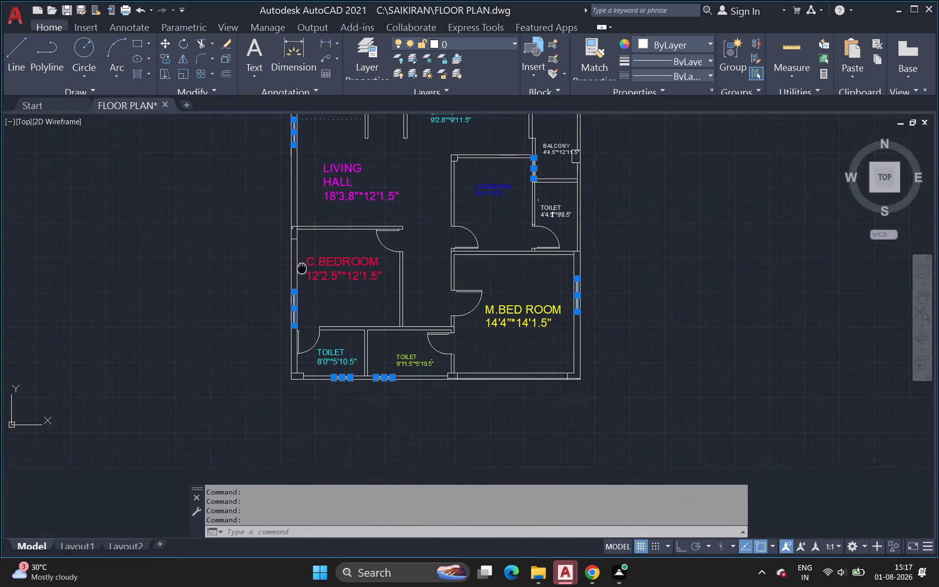
pyautogui.moveTo(302, 264); pyautogui.dragTo(302, 253, button='middle')
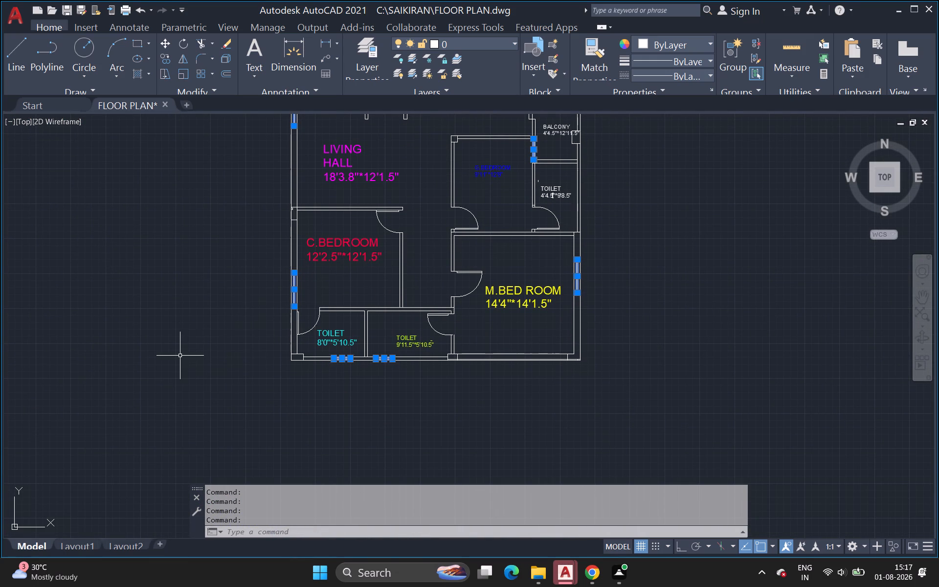
# Change the colour of all the selected window lines to index colour 222.
pyautogui.moveTo(143, 334); pyautogui.dragTo(226, 420, button='middle')
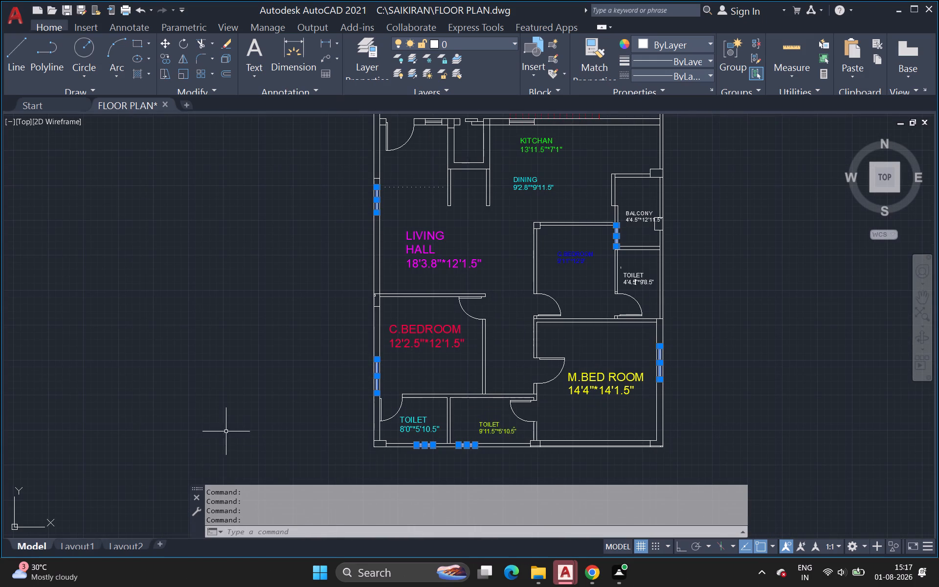
pyautogui.scroll(-1, 194, 381)
pyautogui.moveTo(194, 381); pyautogui.dragTo(210, 429, button='middle')
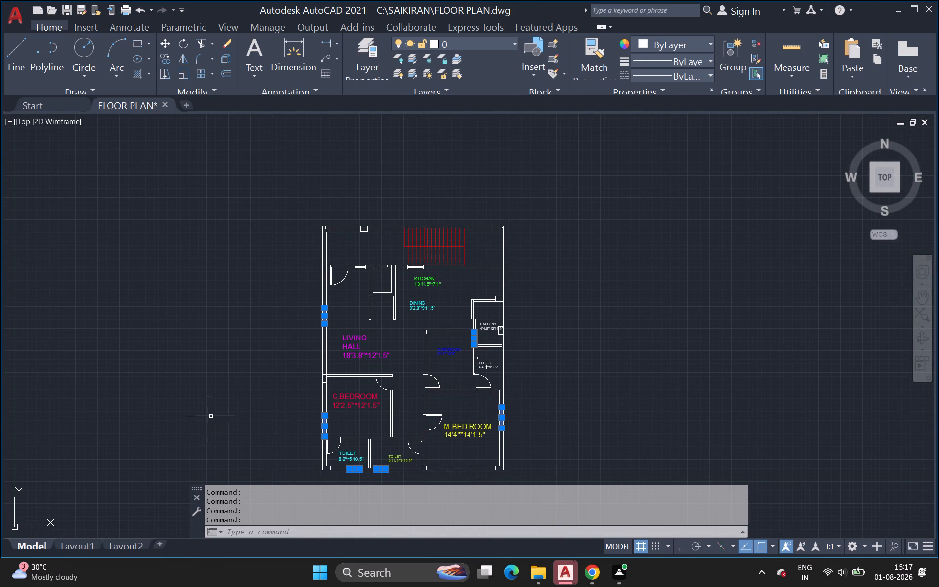
pyautogui.press('p')
pyautogui.press('r')
pyautogui.press('Return')
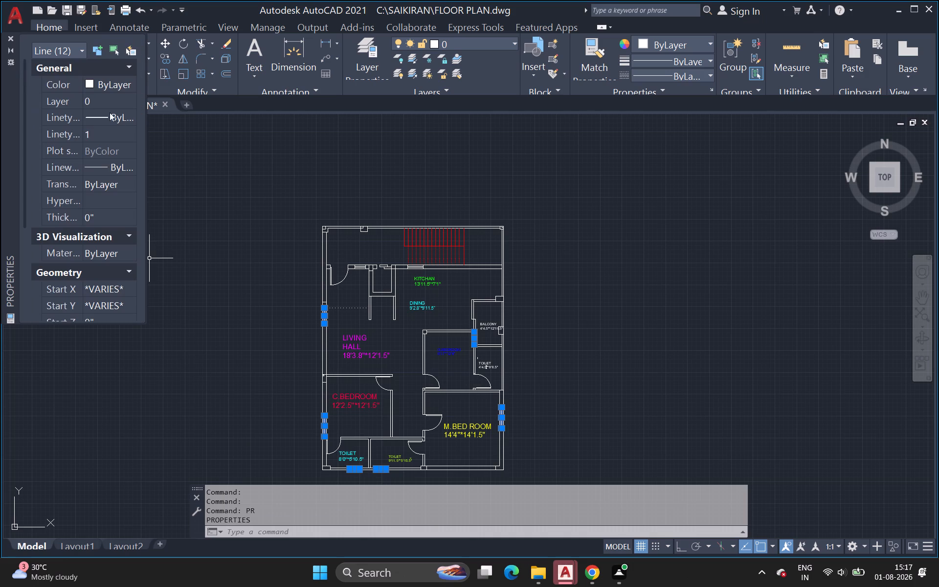
pyautogui.click(111, 84)
pyautogui.click(112, 83)
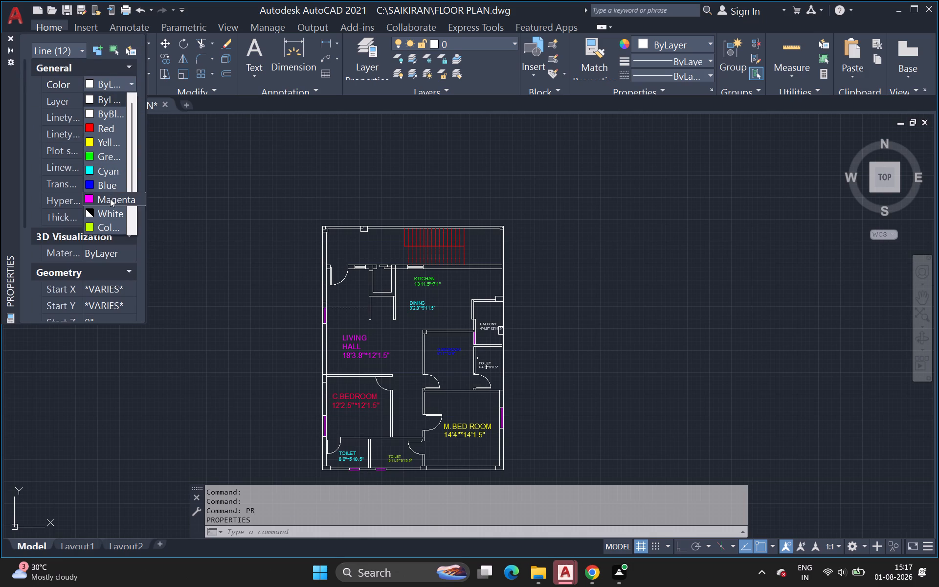
pyautogui.moveTo(131, 161); pyautogui.dragTo(133, 198)
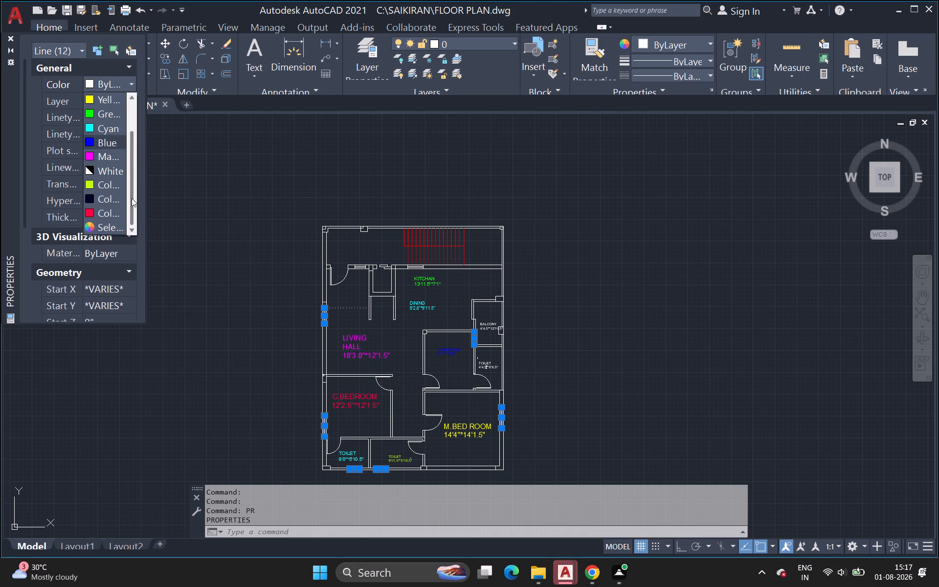
pyautogui.click(114, 224)
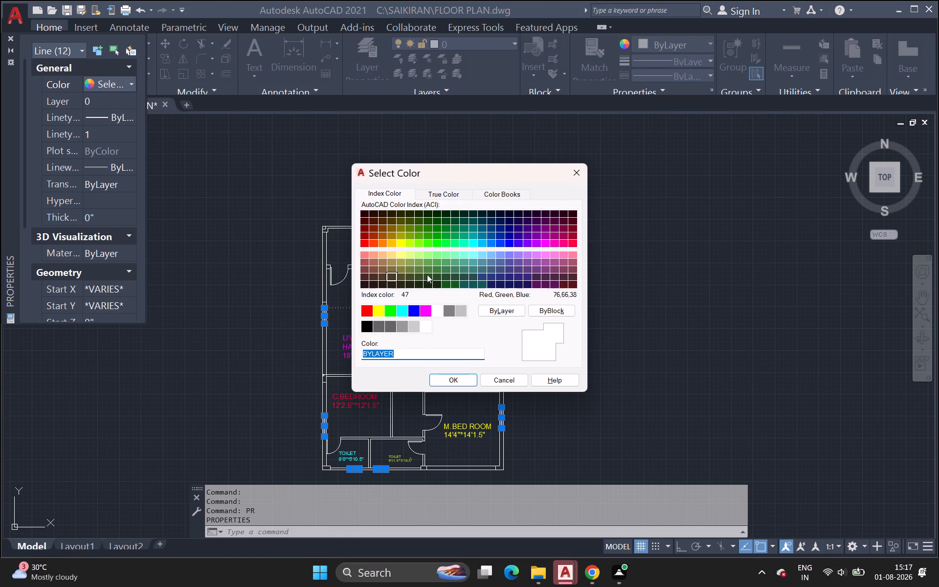
pyautogui.click(555, 241)
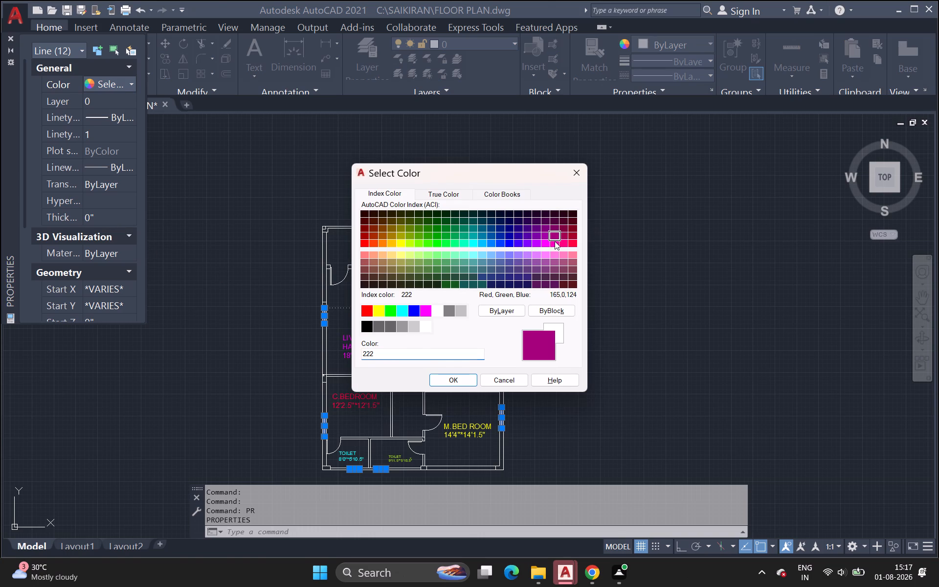
pyautogui.click(459, 379)
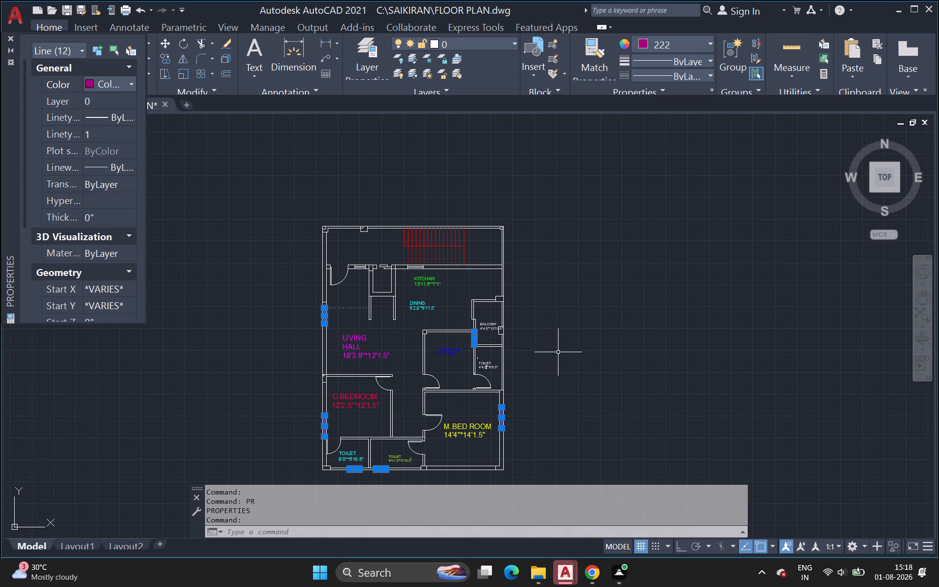
# Close the object properties and clear the selection of window lines.
pyautogui.click(567, 341)
pyautogui.press('Escape')
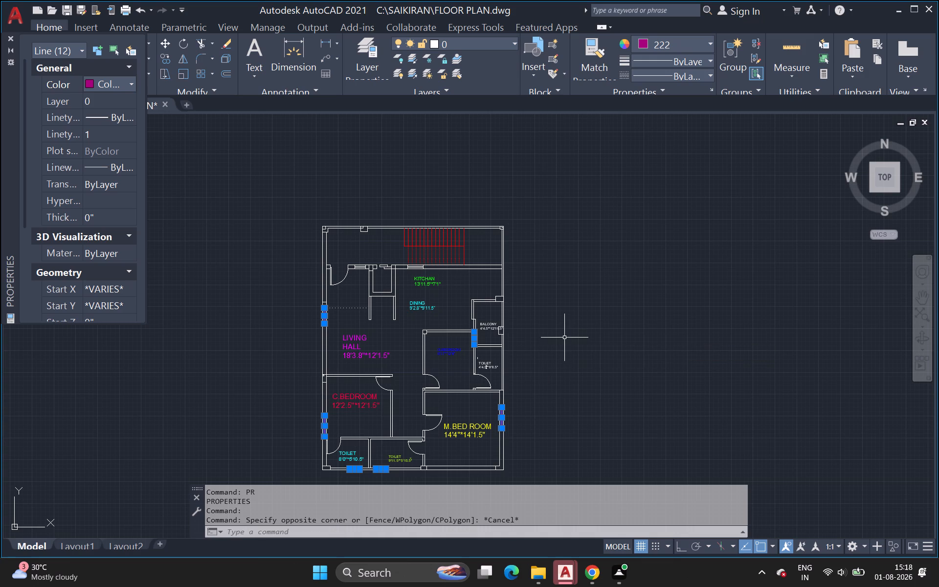
pyautogui.click(564, 336)
pyautogui.press('Escape')
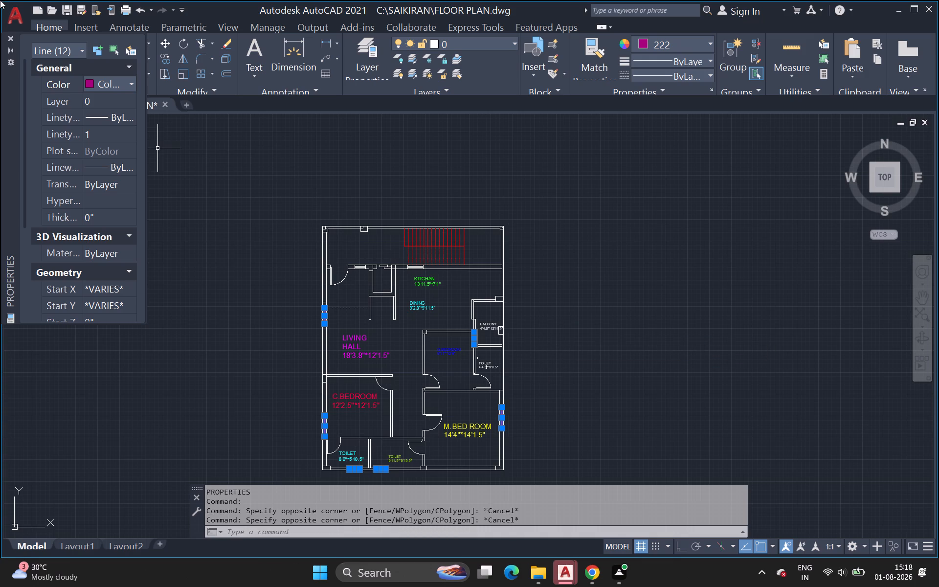
pyautogui.click(9, 36)
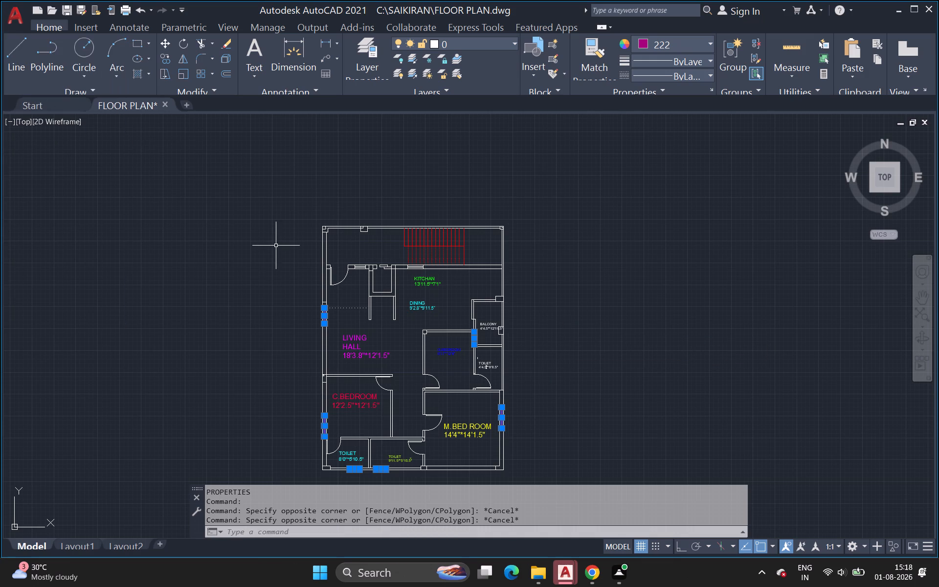
pyautogui.scroll(2, 276, 245)
pyautogui.click(275, 245)
pyautogui.press('Escape')
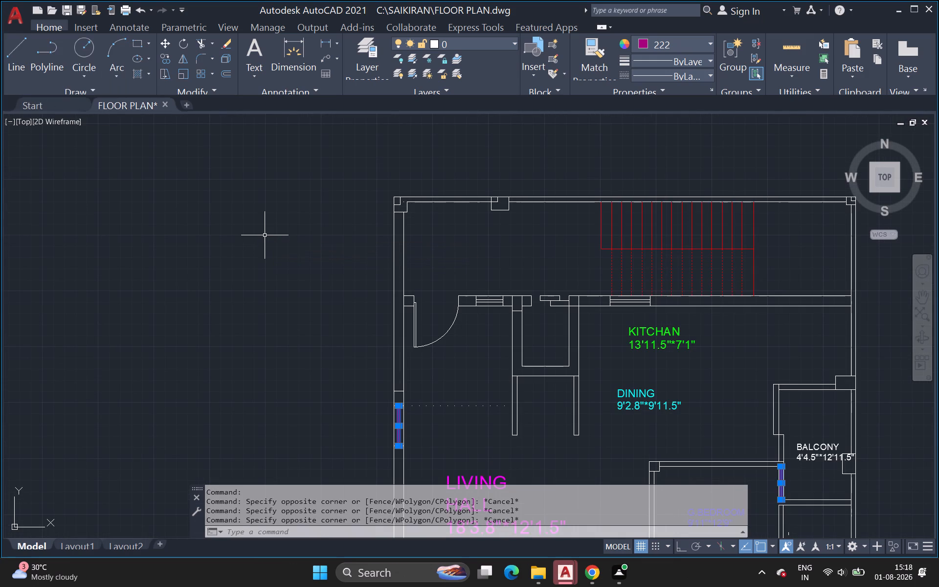
pyautogui.press('Escape')
# Reopen the object properties and select both inner lines of the window in the LIVING HALL's outer wall.
pyautogui.moveTo(308, 254); pyautogui.dragTo(101, 68, button='middle')
pyautogui.scroll(-1, 341, 249)
pyautogui.moveTo(341, 249); pyautogui.dragTo(339, 248, button='middle')
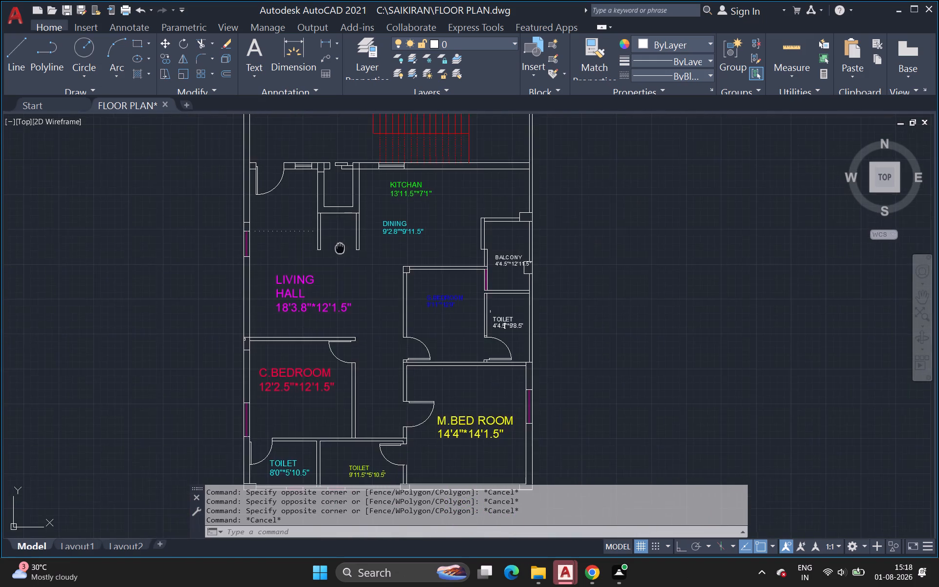
pyautogui.moveTo(339, 248); pyautogui.dragTo(275, 202, button='middle')
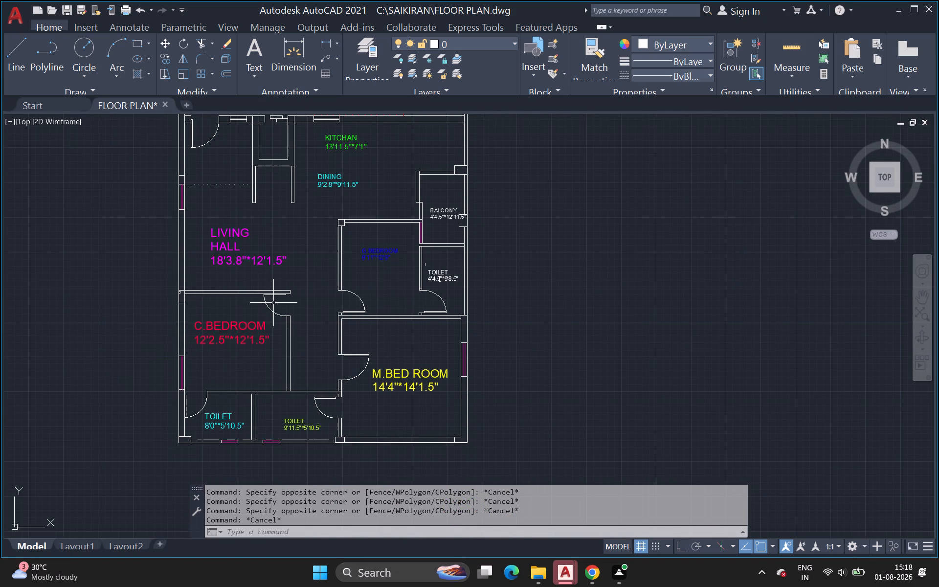
pyautogui.scroll(1, 182, 198)
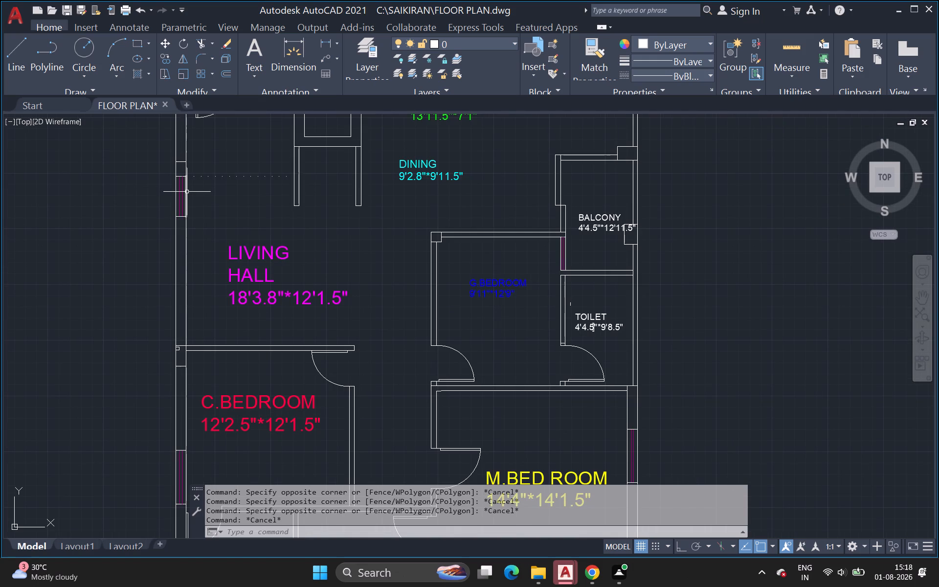
pyautogui.write('PR')
pyautogui.press('Return')
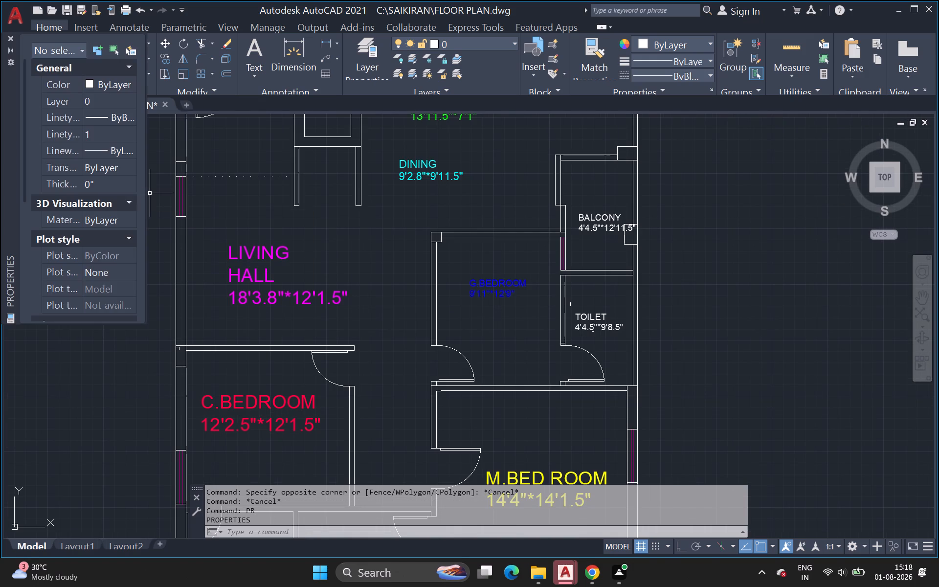
pyautogui.scroll(2, 173, 191)
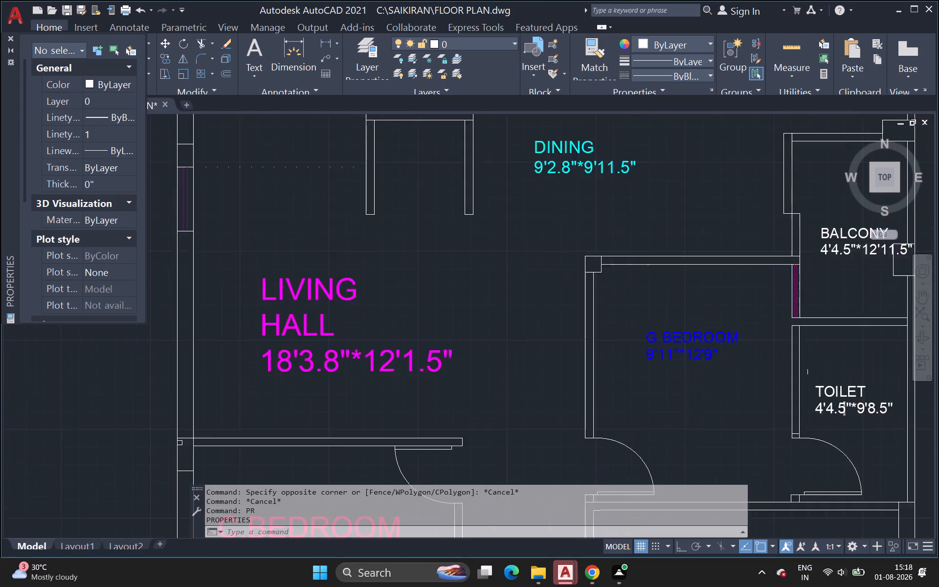
pyautogui.click(189, 190)
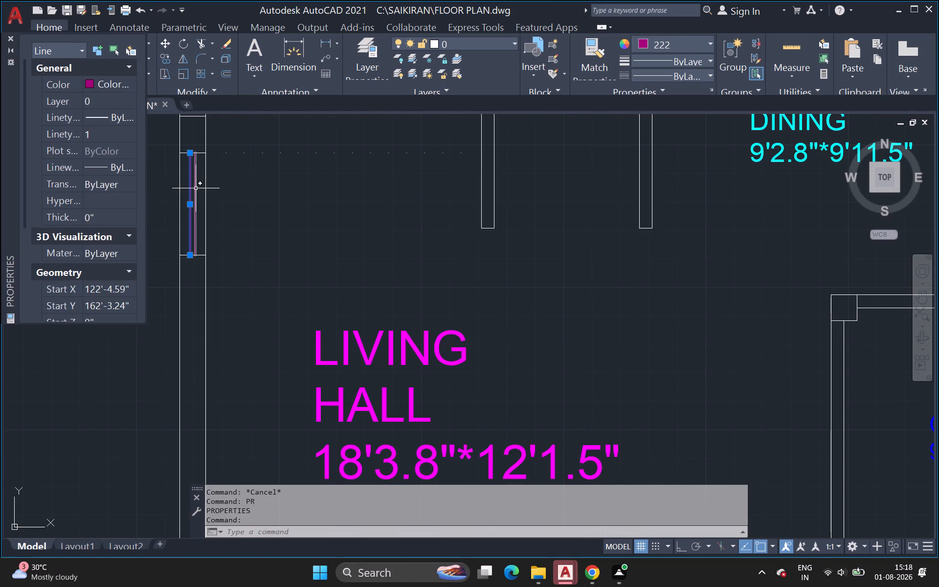
pyautogui.click(195, 189)
# Add both inner lines of the window in the C.BEDROOM's outer wall to the selection.
pyautogui.scroll(-1, 234, 228)
pyautogui.moveTo(234, 228); pyautogui.dragTo(261, 133, button='middle')
pyautogui.scroll(-1, 272, 301)
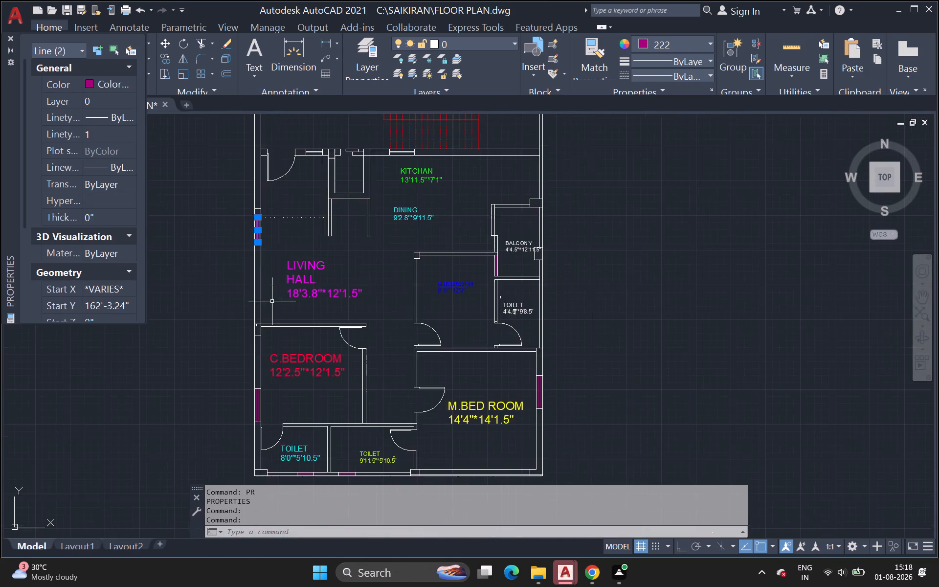
pyautogui.scroll(-2, 272, 301)
pyautogui.moveTo(272, 292); pyautogui.dragTo(280, 160, button='middle')
pyautogui.scroll(1, 280, 159)
pyautogui.scroll(3, 276, 268)
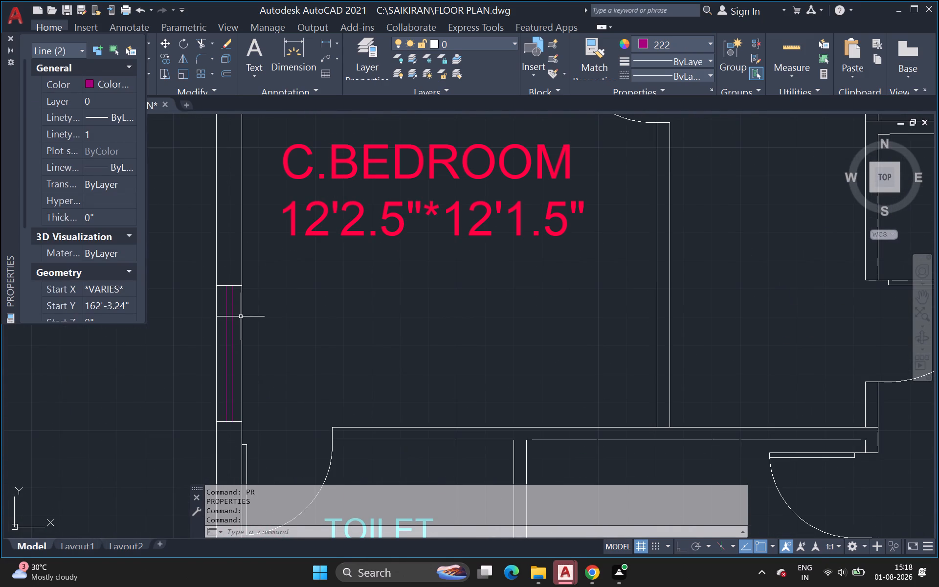
pyautogui.click(231, 321)
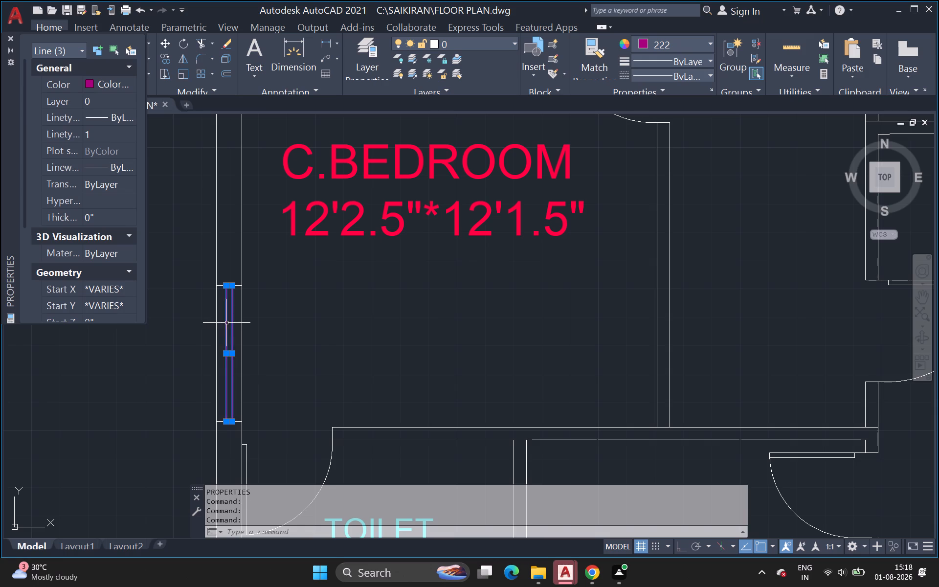
pyautogui.click(226, 323)
# Add both inner lines of the windows in the 8'0"*5'10.5" and 9'11.5"*5'10.5" TOILET outer walls to the selection.
pyautogui.scroll(-1, 290, 322)
pyautogui.moveTo(290, 322); pyautogui.dragTo(187, 152, button='middle')
pyautogui.scroll(-1, 187, 151)
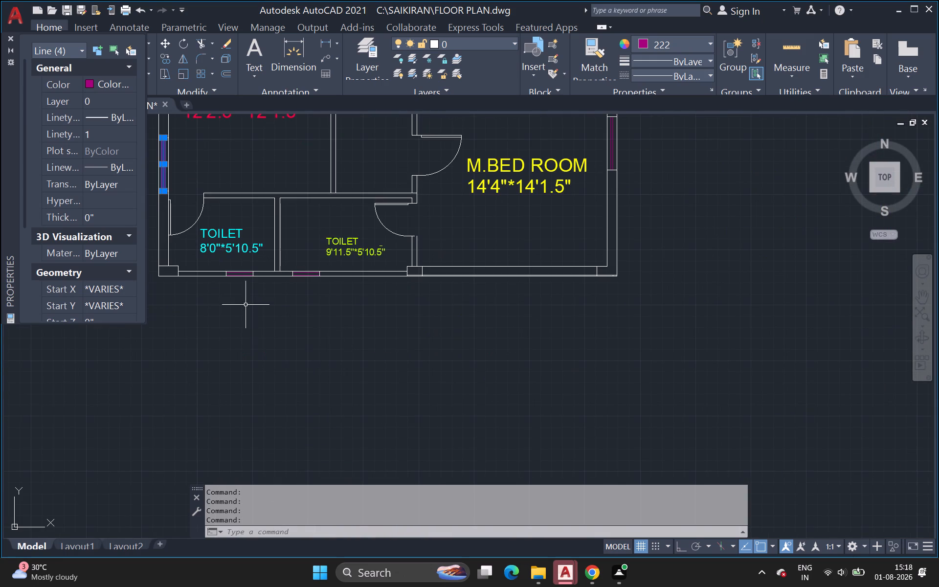
pyautogui.scroll(2, 241, 294)
pyautogui.scroll(4, 229, 238)
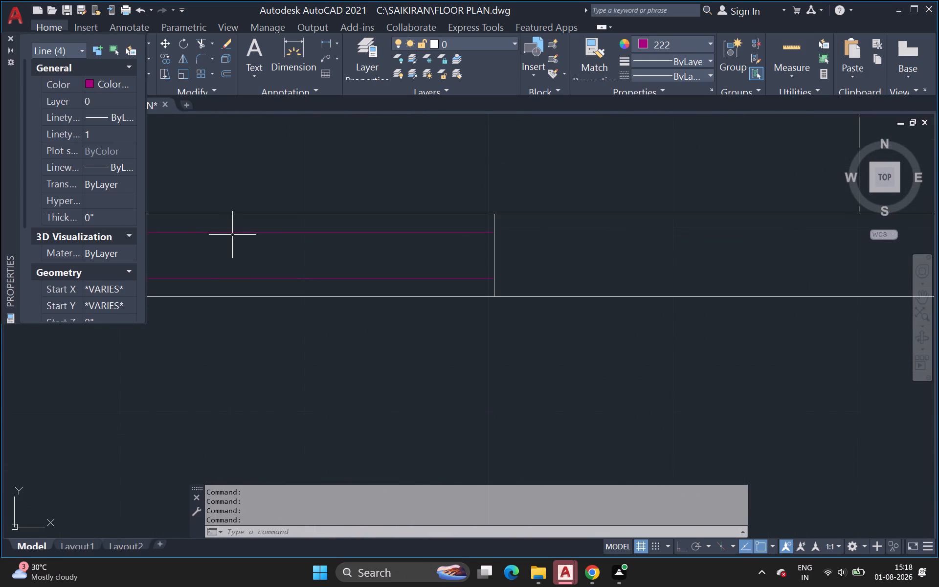
pyautogui.click(235, 230)
pyautogui.click(250, 230)
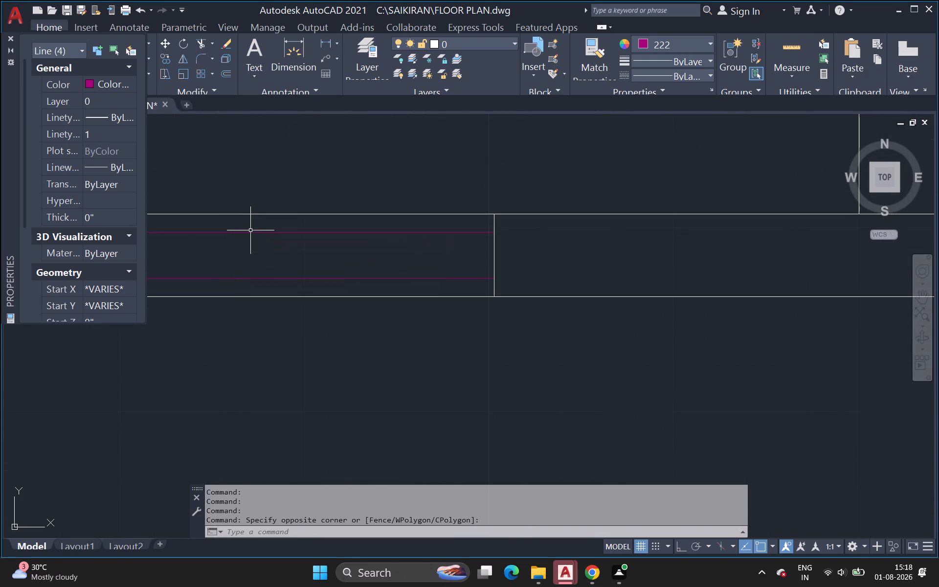
pyautogui.click(250, 232)
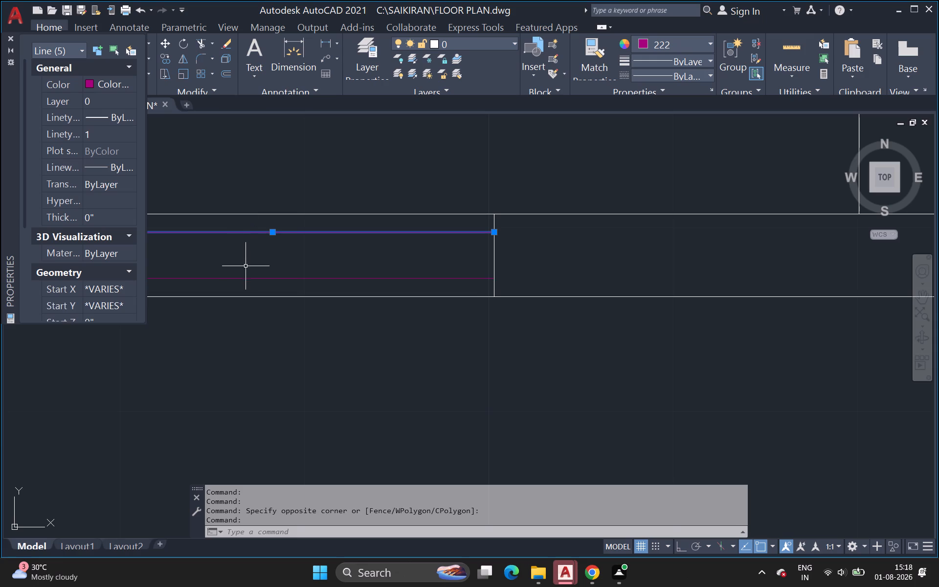
pyautogui.click(246, 278)
pyautogui.scroll(-2, 342, 268)
pyautogui.moveTo(342, 268); pyautogui.dragTo(21, 261, button='middle')
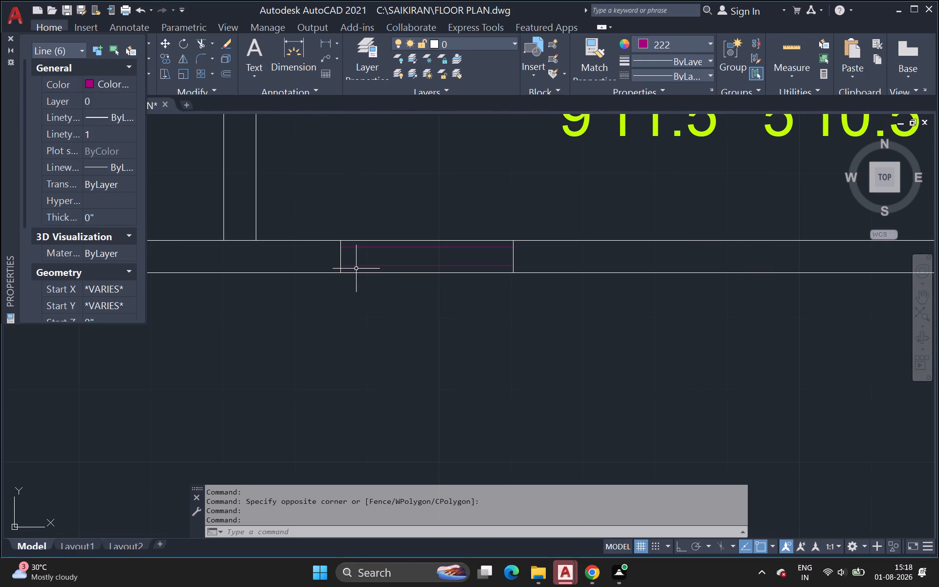
pyautogui.click(404, 248)
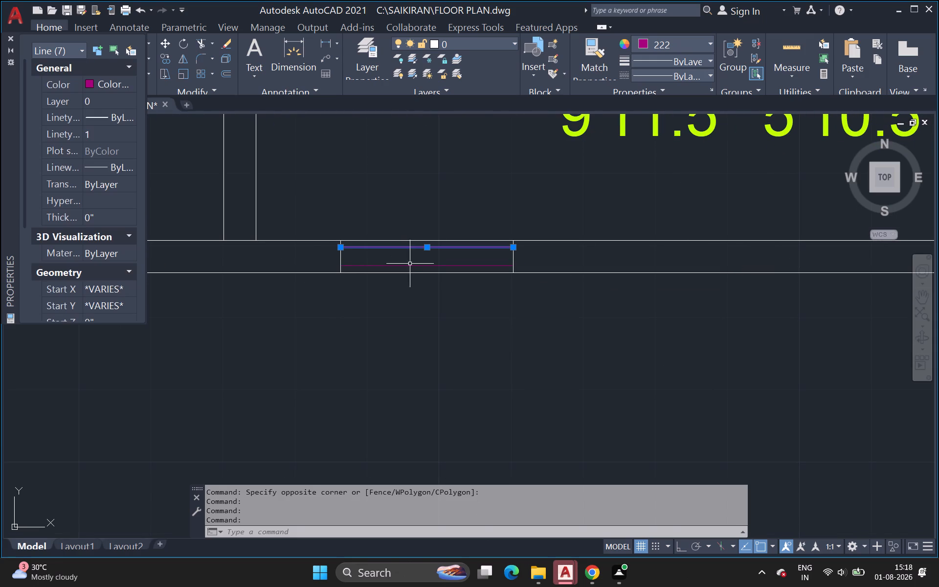
pyautogui.click(412, 265)
# Add both inner lines of the window in the M.BED ROOM's outer side wall to the selection.
pyautogui.scroll(-1, 470, 232)
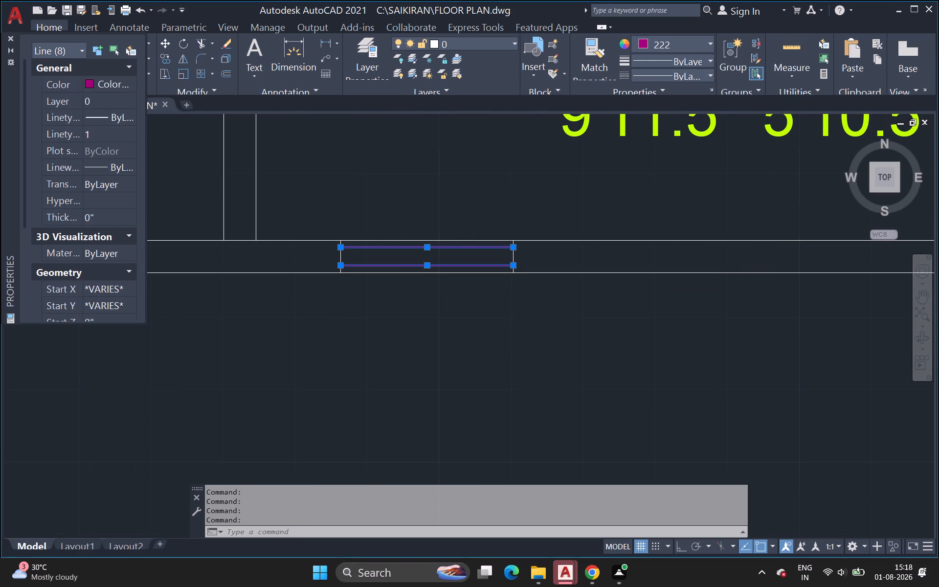
pyautogui.moveTo(471, 235); pyautogui.dragTo(51, 236, button='middle')
pyautogui.scroll(-1, 51, 236)
pyautogui.scroll(-2, 463, 237)
pyautogui.moveTo(463, 237); pyautogui.dragTo(43, 271, button='middle')
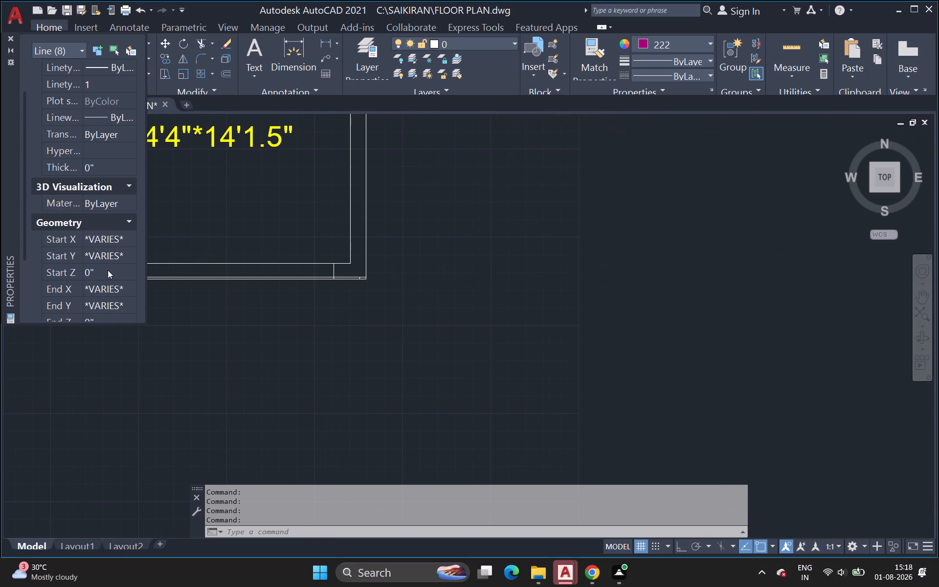
pyautogui.moveTo(334, 246); pyautogui.dragTo(379, 342, button='middle')
pyautogui.scroll(-1, 334, 246)
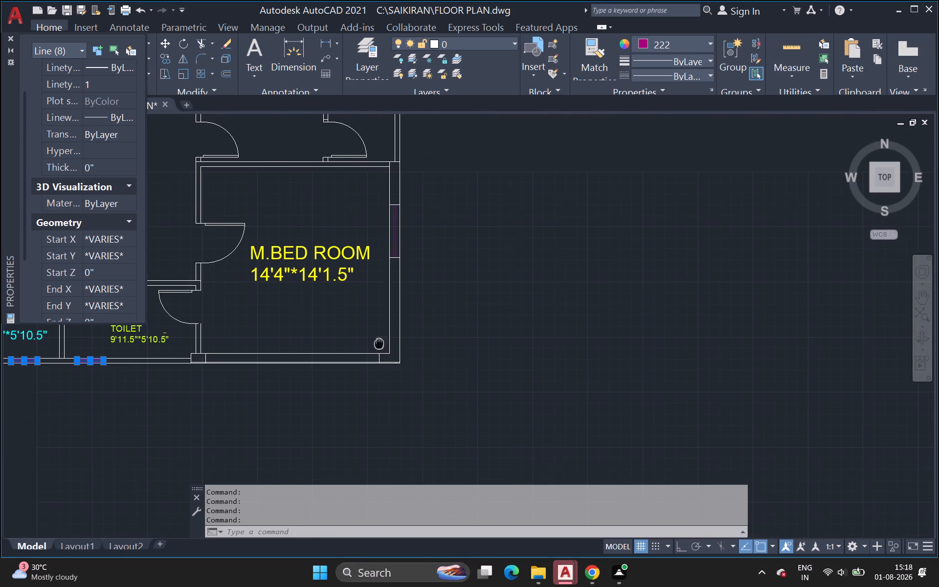
pyautogui.moveTo(379, 342); pyautogui.dragTo(379, 342, button='middle')
pyautogui.scroll(3, 392, 222)
pyautogui.click(392, 221)
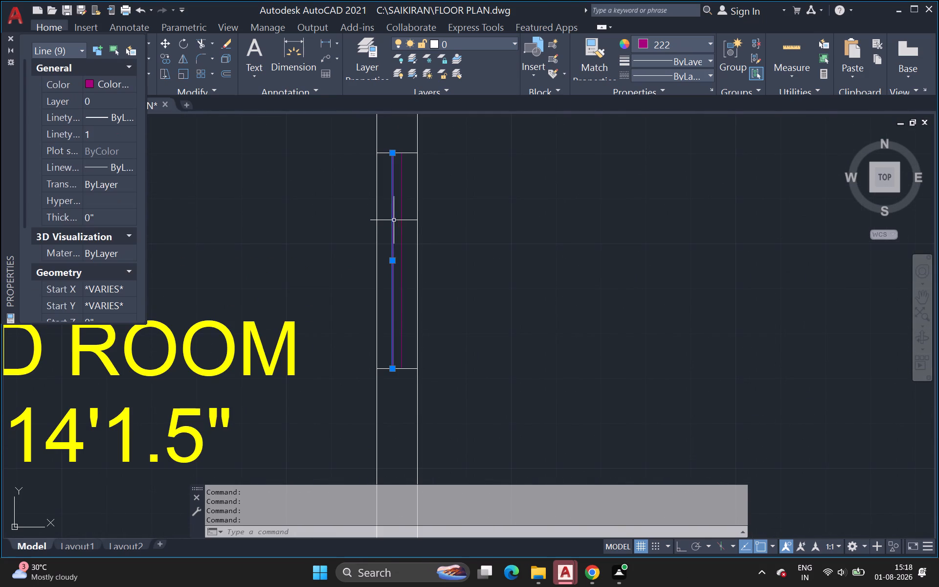
pyautogui.click(401, 216)
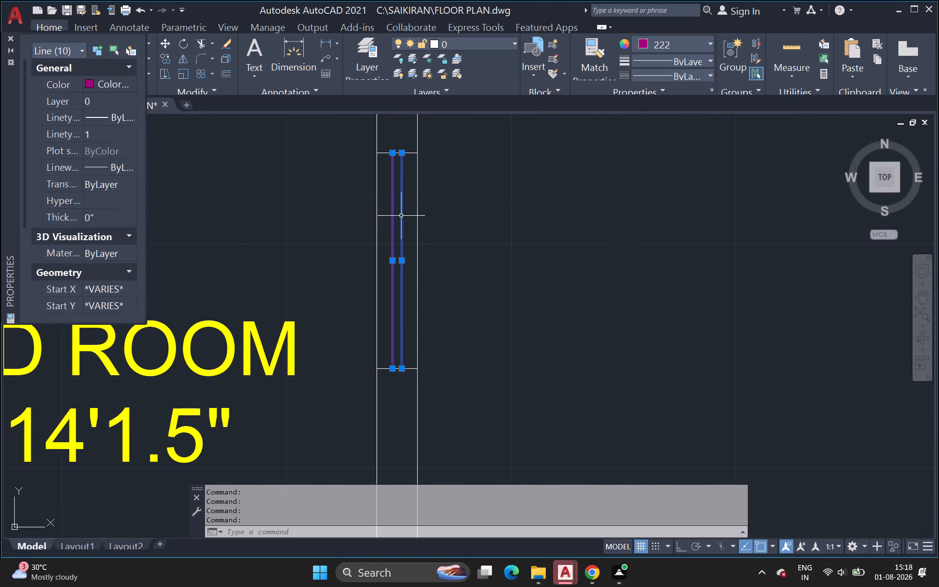
# Add both inner lines of the window between the G.BEDROOM and the BALCONY to the selection.
pyautogui.moveTo(391, 203); pyautogui.dragTo(382, 375, button='middle')
pyautogui.moveTo(393, 175); pyautogui.dragTo(409, 377, button='middle')
pyautogui.scroll(-1, 392, 207)
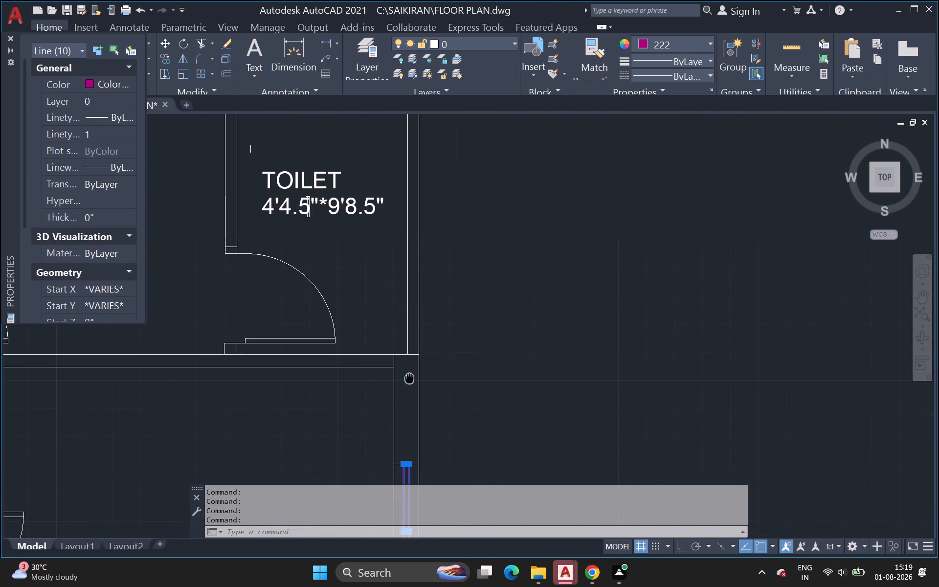
pyautogui.moveTo(287, 297); pyautogui.dragTo(389, 424, button='middle')
pyautogui.scroll(1, 384, 436)
pyautogui.scroll(-1, 387, 304)
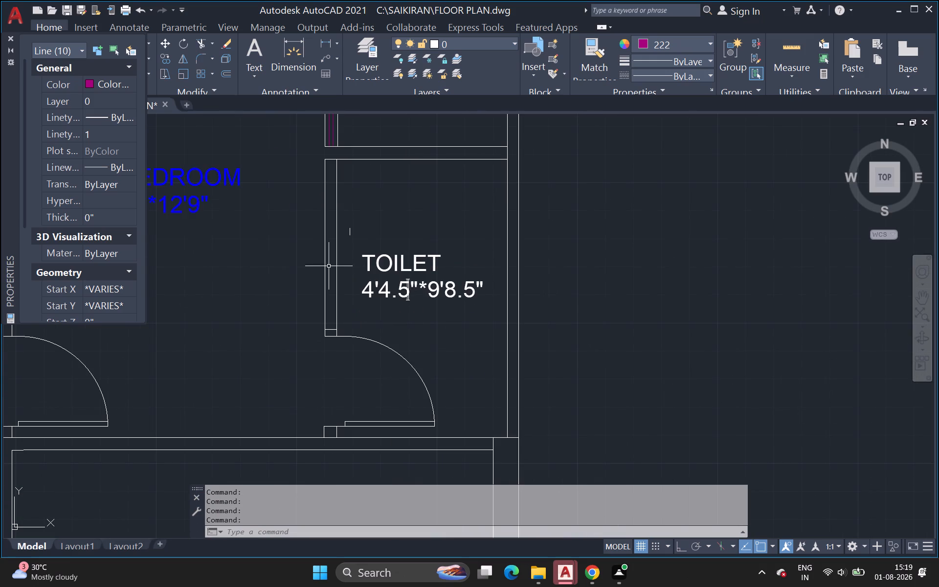
pyautogui.moveTo(329, 240); pyautogui.dragTo(360, 486, button='middle')
pyautogui.scroll(3, 369, 372)
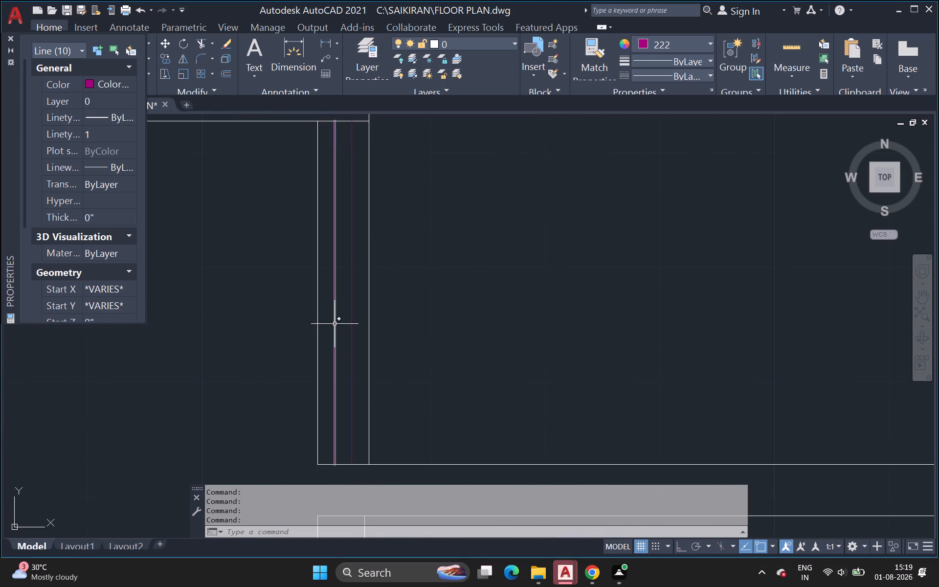
pyautogui.click(334, 319)
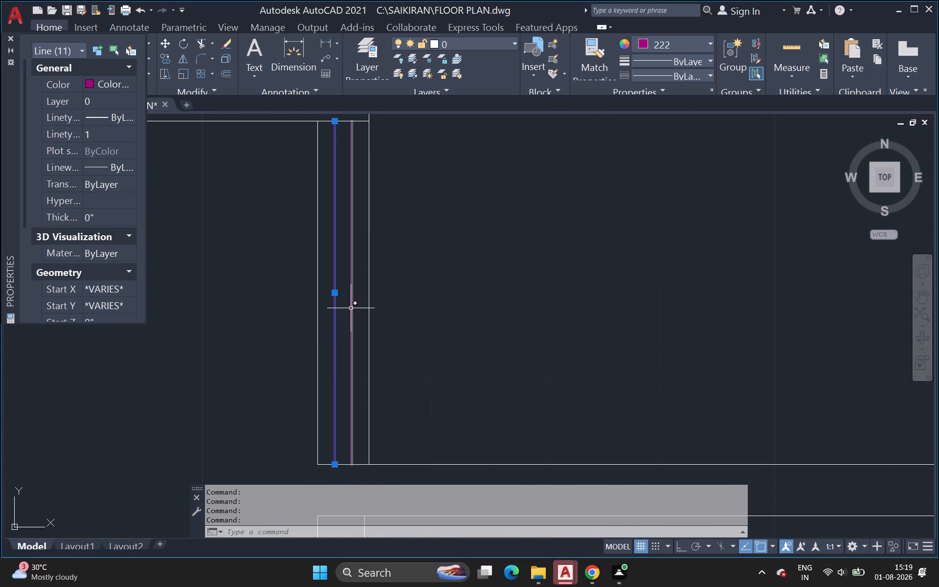
pyautogui.click(351, 308)
# Add both inner lines of the KITCHAN window in the wall below the staircase to the selection.
pyautogui.scroll(-2, 433, 298)
pyautogui.moveTo(433, 298); pyautogui.dragTo(246, 523, button='middle')
pyautogui.scroll(-2, 335, 401)
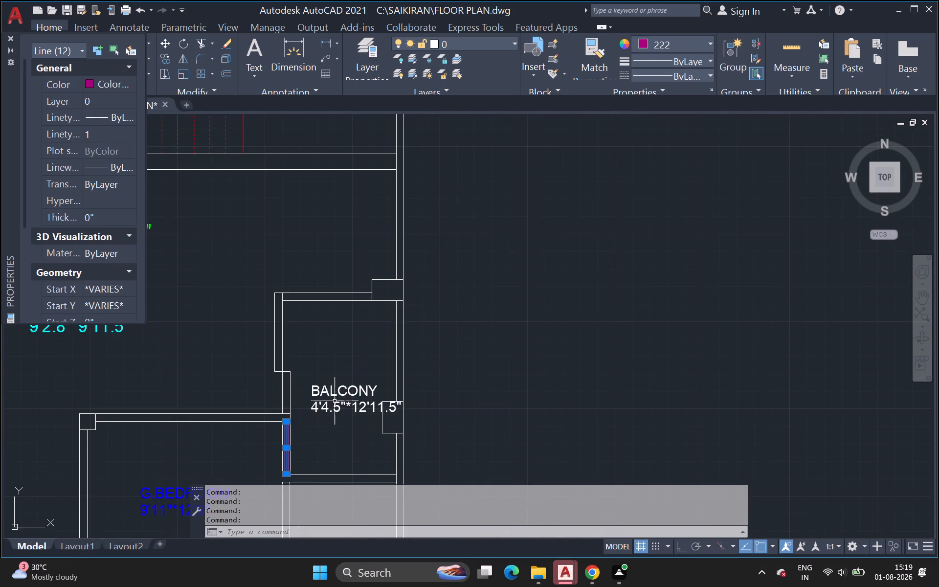
pyautogui.scroll(-2, 335, 401)
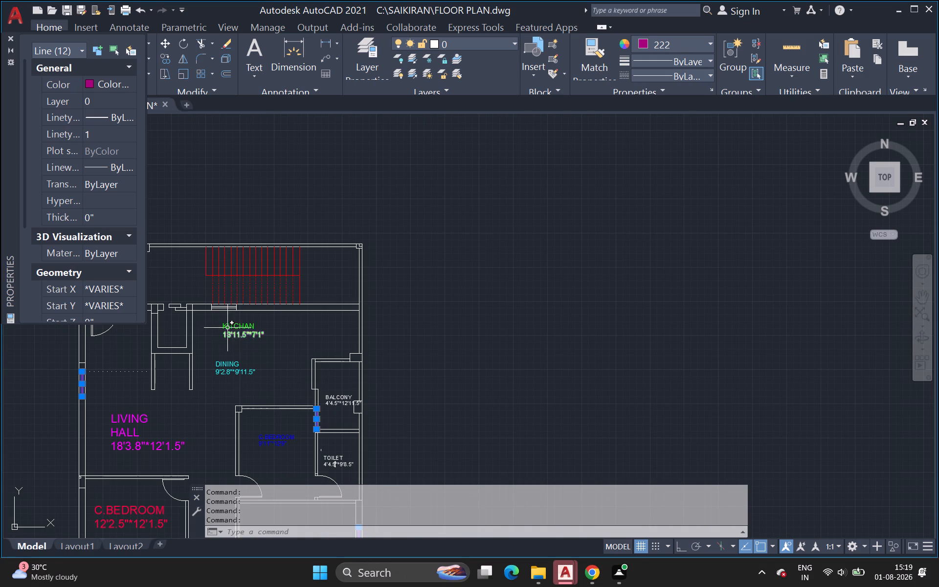
pyautogui.scroll(3, 224, 321)
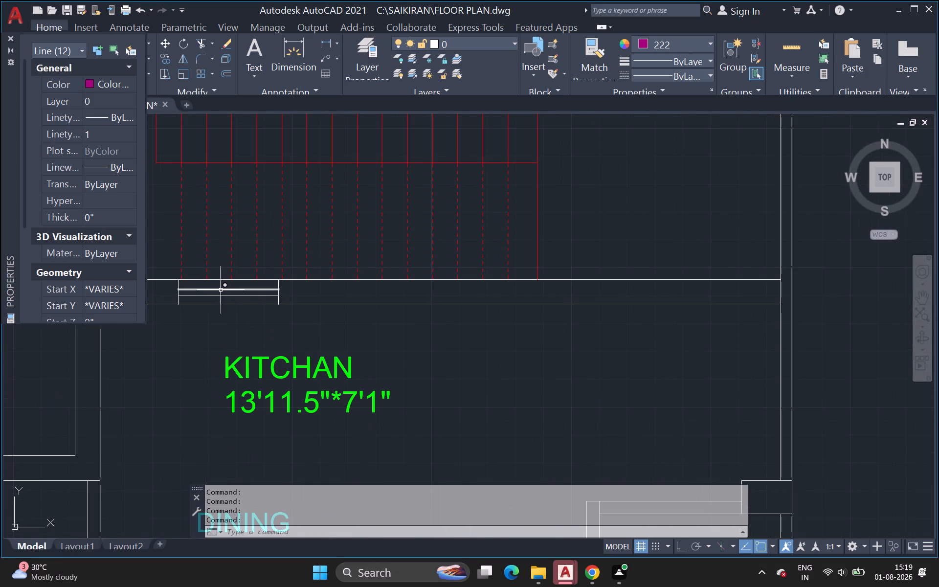
pyautogui.click(221, 290)
pyautogui.click(221, 295)
# Add all four inner line segments of the window beside the LIVING HALL entrance door to the selection.
pyautogui.moveTo(264, 383); pyautogui.dragTo(295, 352, button='middle')
pyautogui.scroll(-1, 264, 383)
pyautogui.scroll(-1, 294, 409)
pyautogui.moveTo(296, 407); pyautogui.dragTo(407, 372, button='middle')
pyautogui.scroll(2, 242, 317)
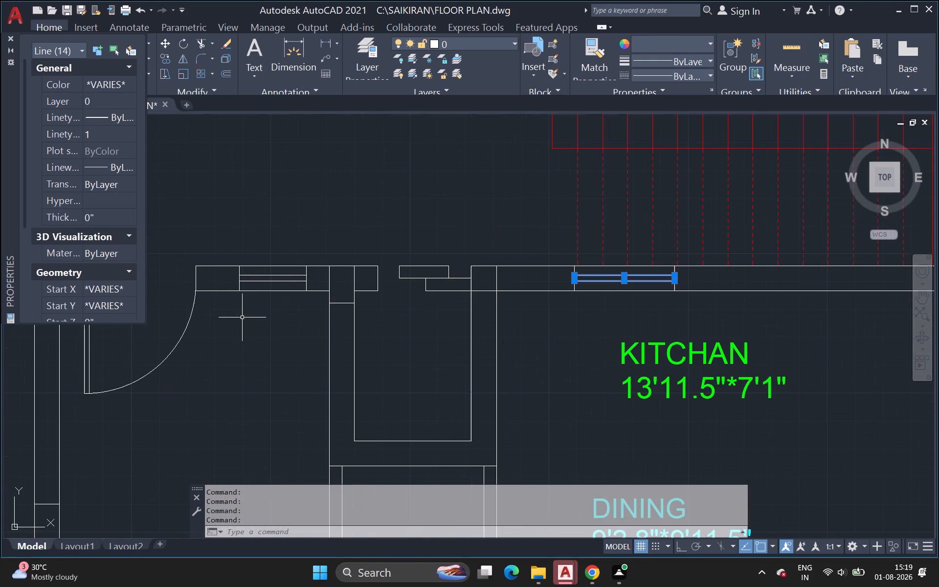
pyautogui.click(258, 274)
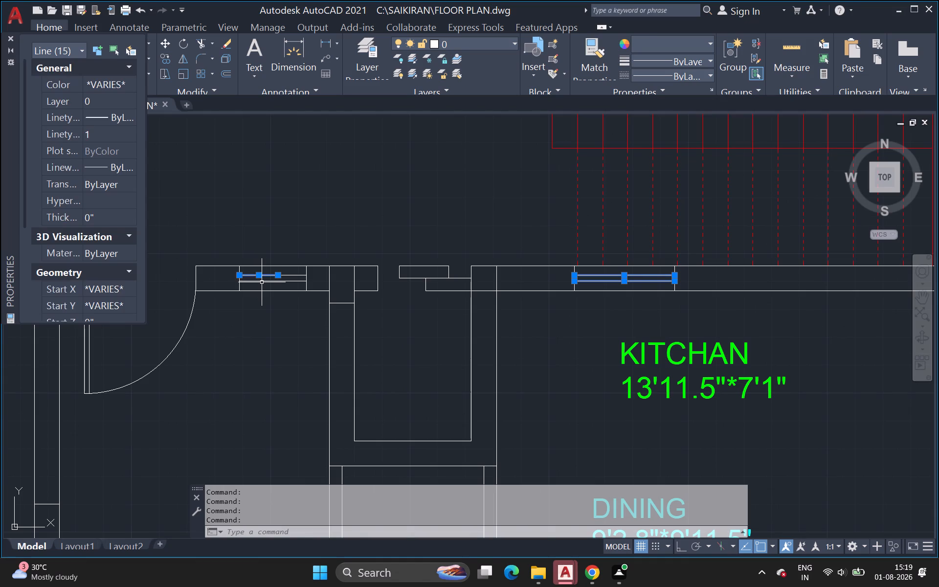
pyautogui.click(262, 282)
pyautogui.click(285, 274)
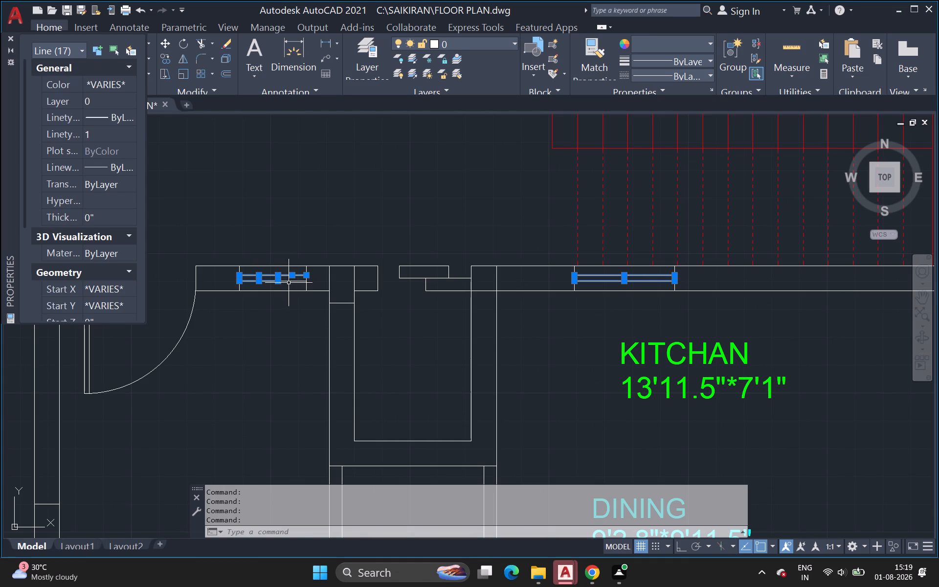
pyautogui.click(290, 282)
# Set the colour of all the selected window lines to index colour 180.
pyautogui.scroll(-3, 288, 374)
pyautogui.moveTo(287, 375); pyautogui.dragTo(291, 356, button='middle')
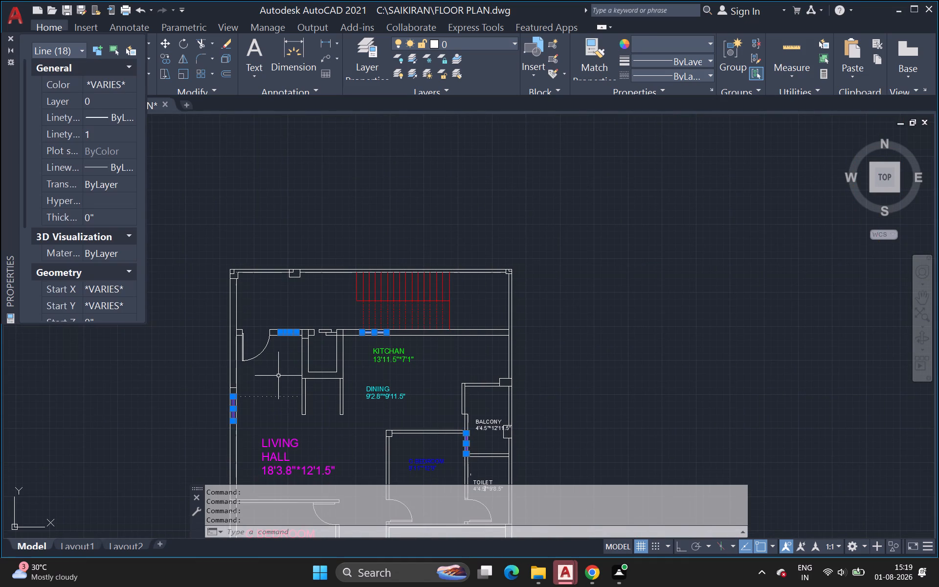
pyautogui.moveTo(278, 411); pyautogui.dragTo(278, 342, button='middle')
pyautogui.scroll(-1, 280, 402)
pyautogui.moveTo(372, 401); pyautogui.dragTo(369, 379, button='middle')
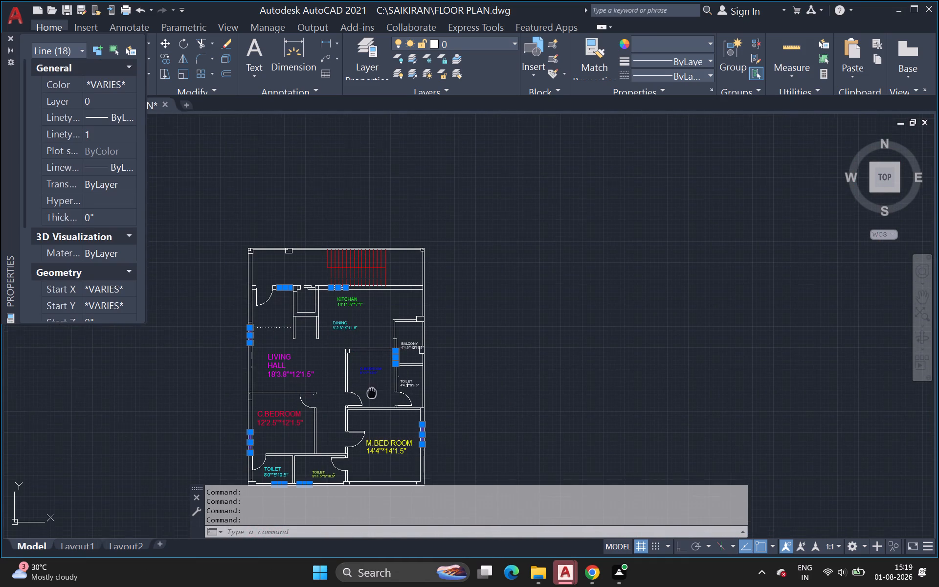
pyautogui.moveTo(369, 379); pyautogui.dragTo(358, 349, button='middle')
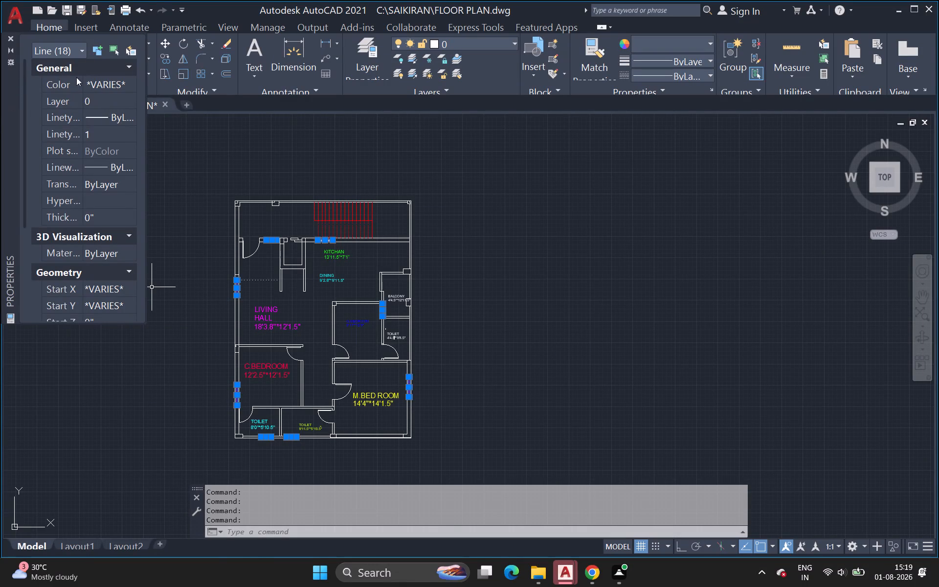
pyautogui.click(11, 35)
pyautogui.press('p')
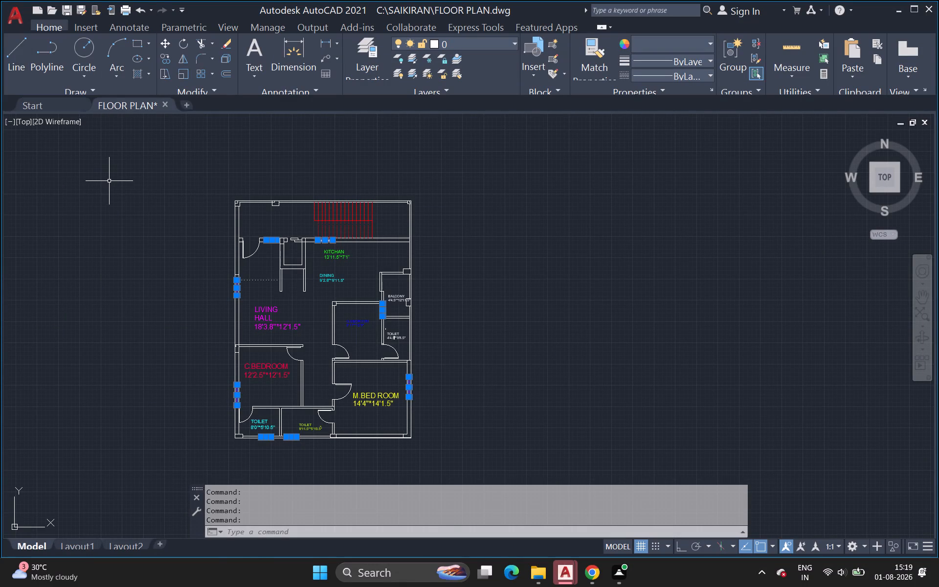
pyautogui.press('r')
pyautogui.press('Return')
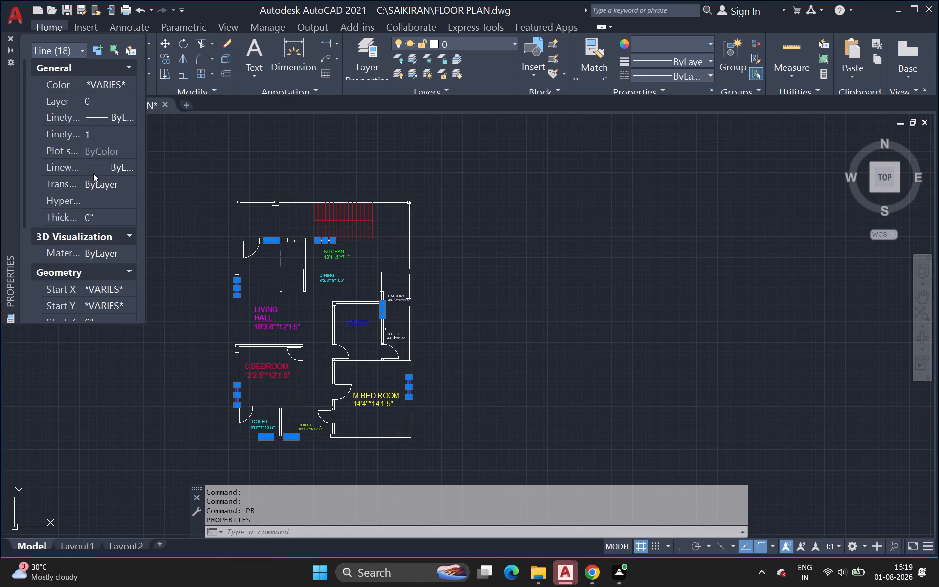
pyautogui.click(115, 67)
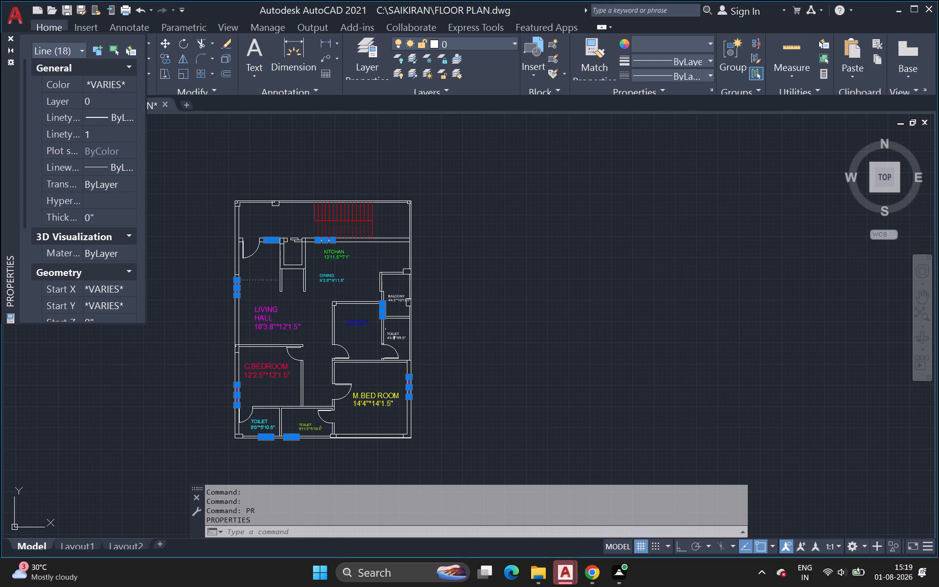
pyautogui.click(107, 82)
pyautogui.click(111, 83)
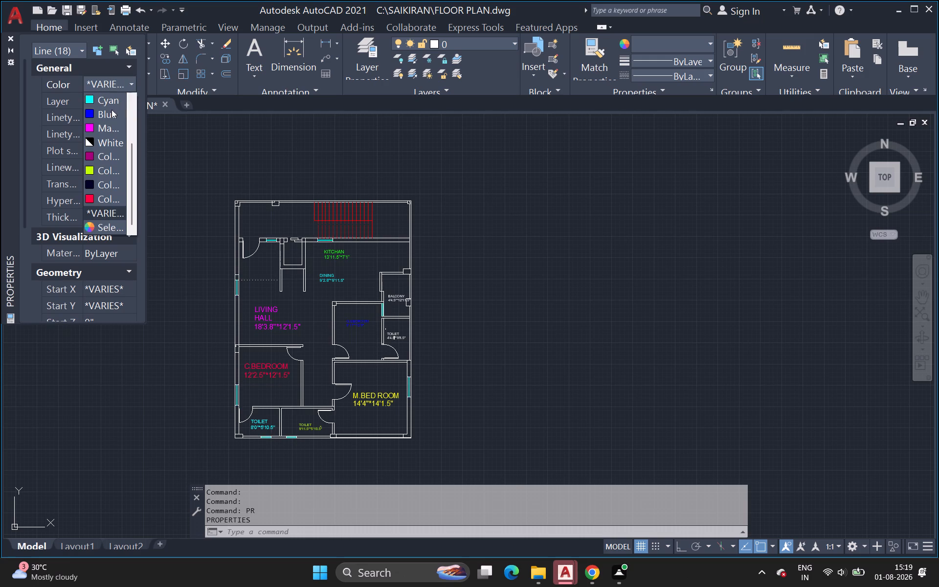
pyautogui.moveTo(130, 164); pyautogui.dragTo(132, 121)
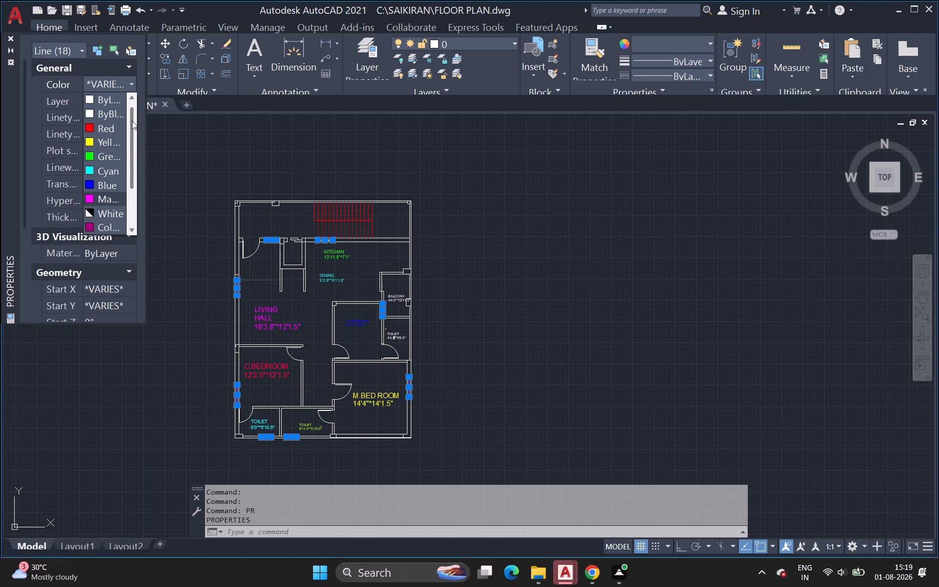
pyautogui.moveTo(132, 121); pyautogui.dragTo(132, 120)
pyautogui.moveTo(132, 175); pyautogui.dragTo(134, 231)
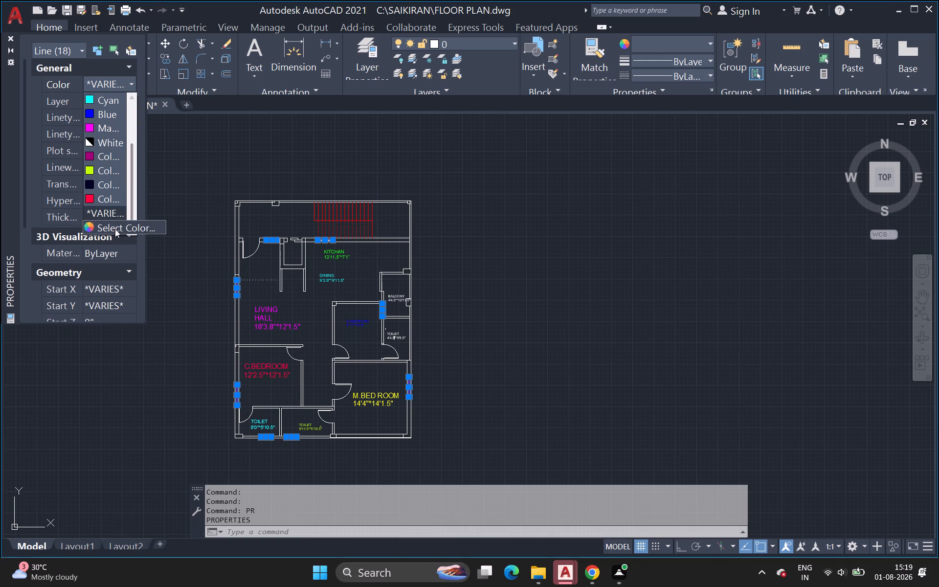
pyautogui.click(115, 229)
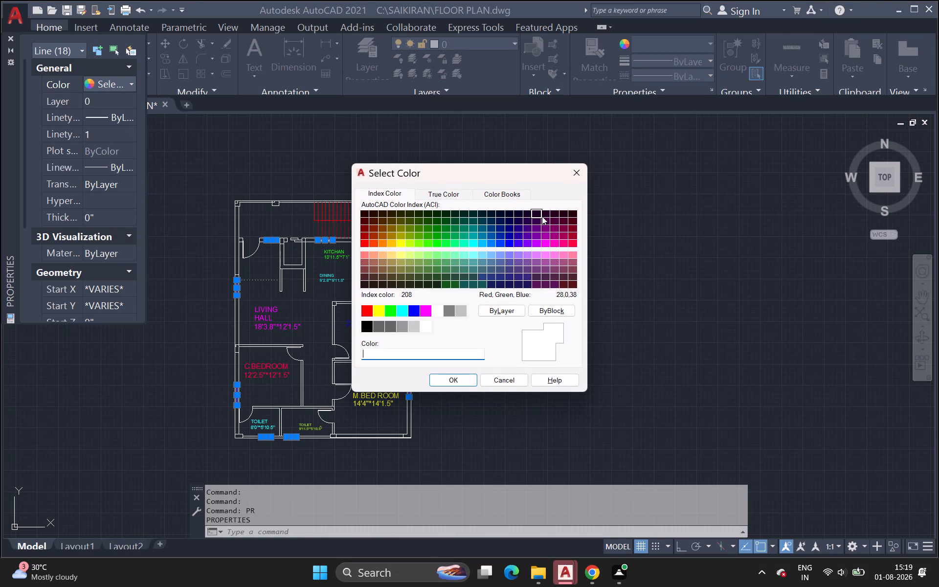
pyautogui.click(517, 244)
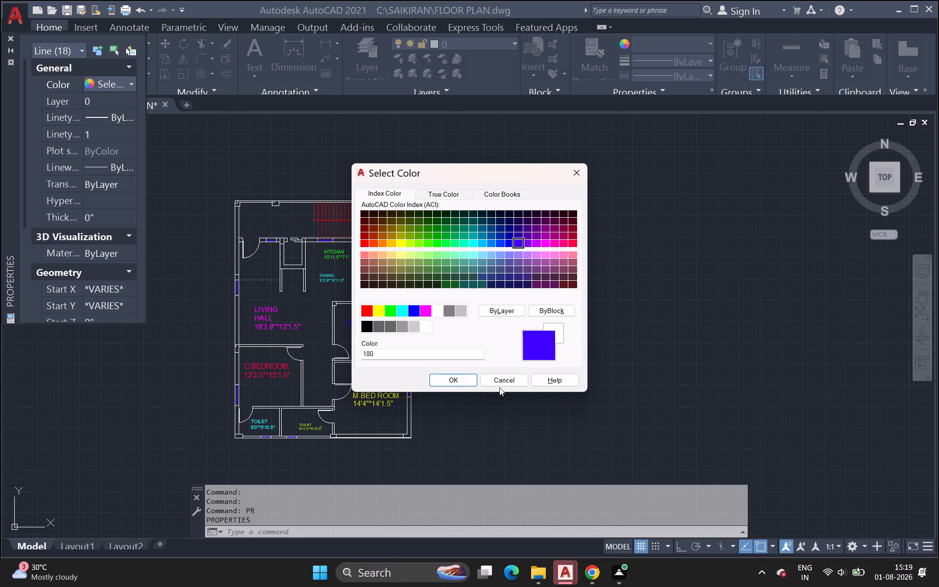
pyautogui.click(455, 380)
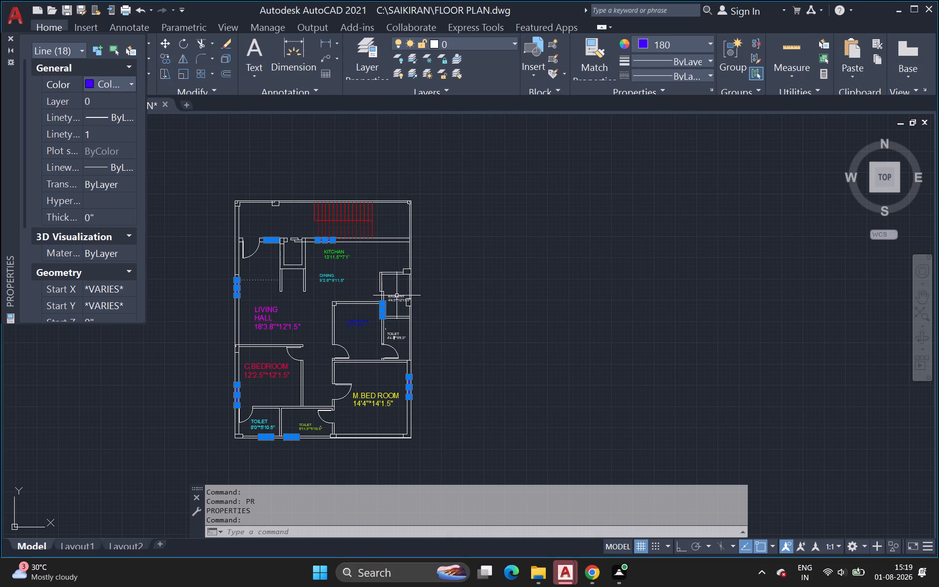
# Close the object properties and clear the selection of window lines.
pyautogui.doubleClick(509, 283)
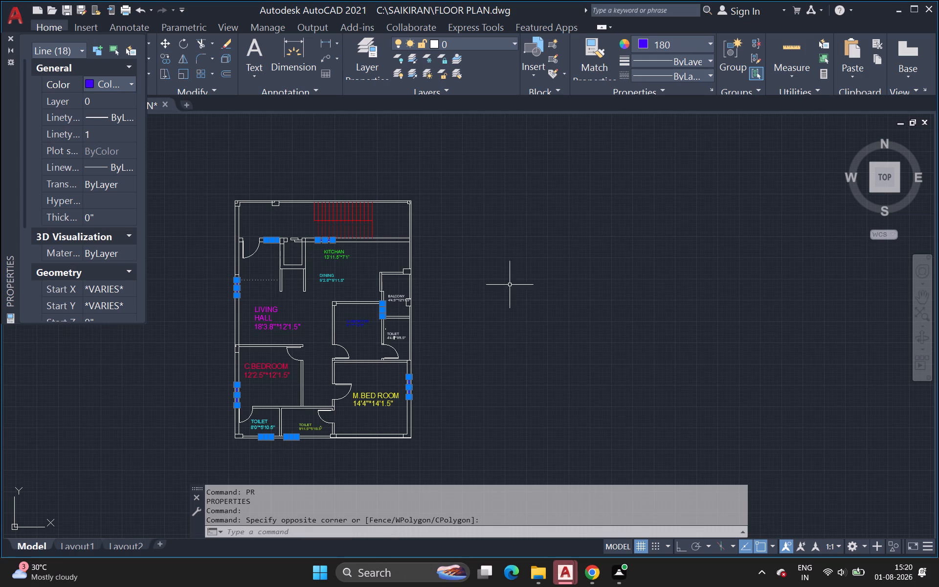
pyautogui.click(12, 38)
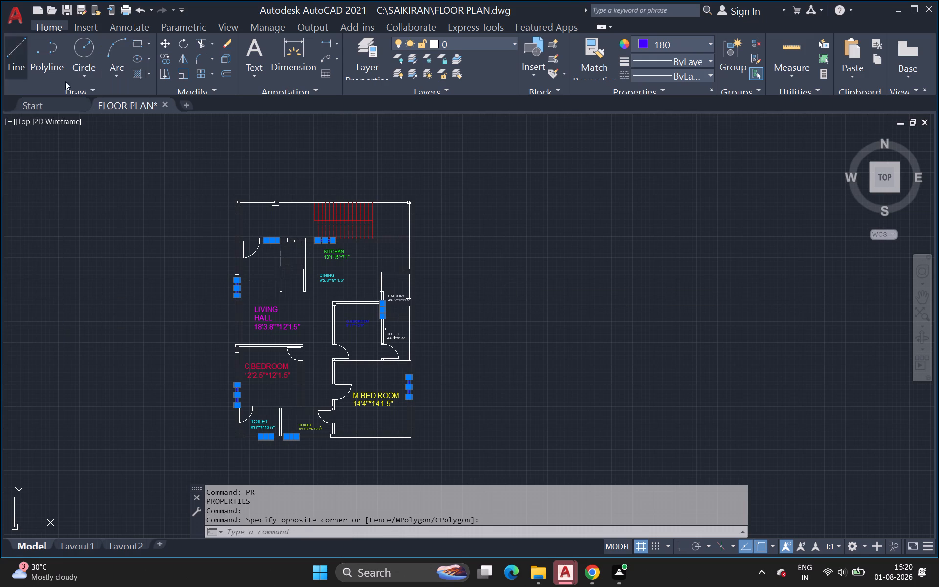
pyautogui.scroll(1, 584, 348)
pyautogui.click(513, 316)
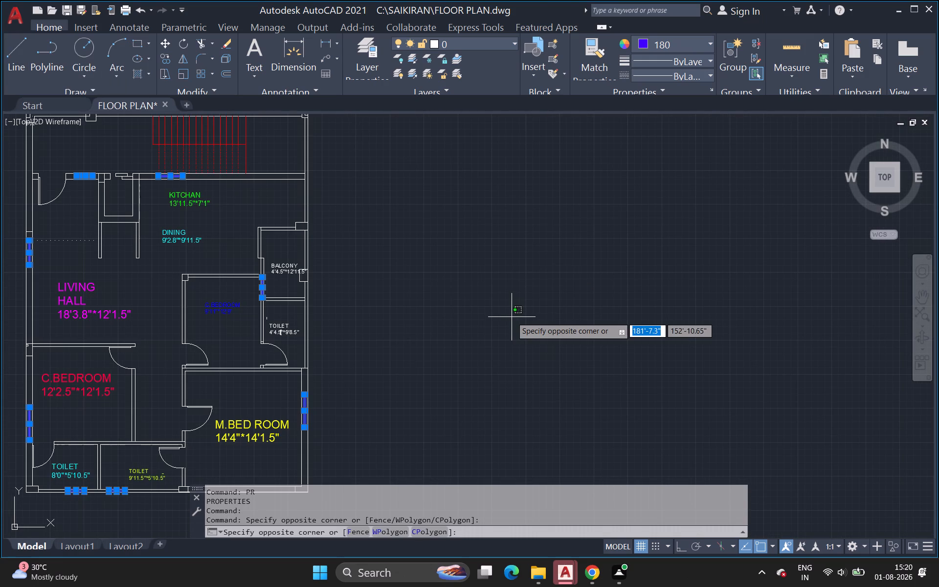
pyautogui.press('Escape')
pyautogui.press('Escape')
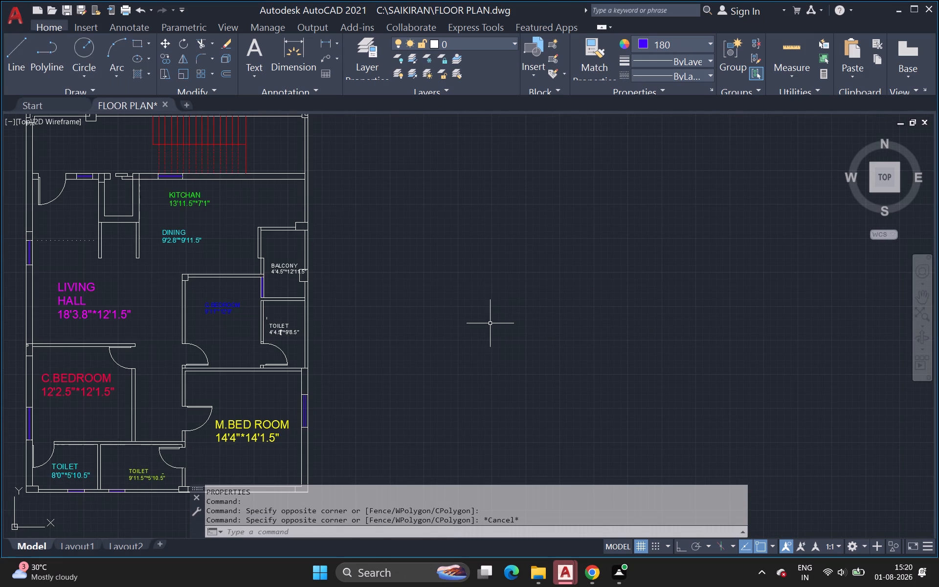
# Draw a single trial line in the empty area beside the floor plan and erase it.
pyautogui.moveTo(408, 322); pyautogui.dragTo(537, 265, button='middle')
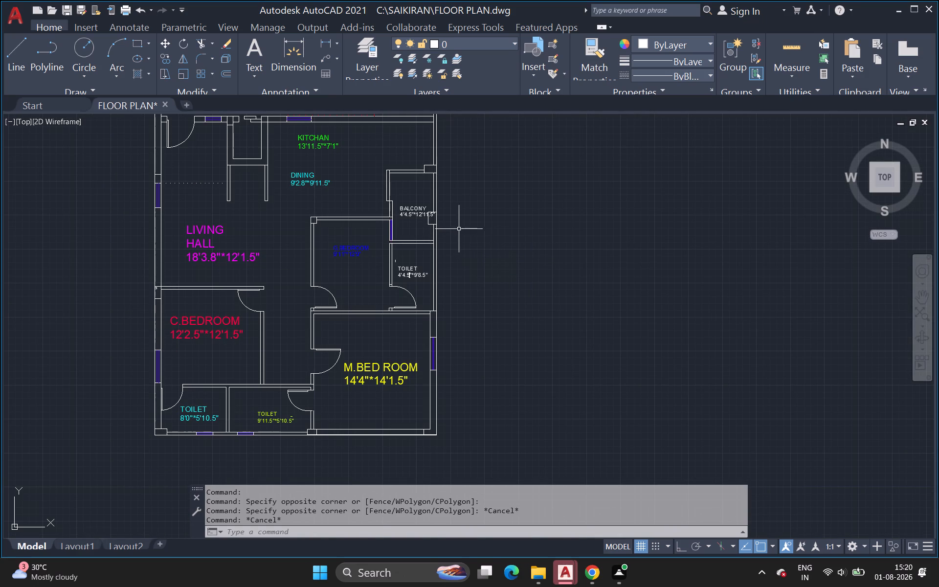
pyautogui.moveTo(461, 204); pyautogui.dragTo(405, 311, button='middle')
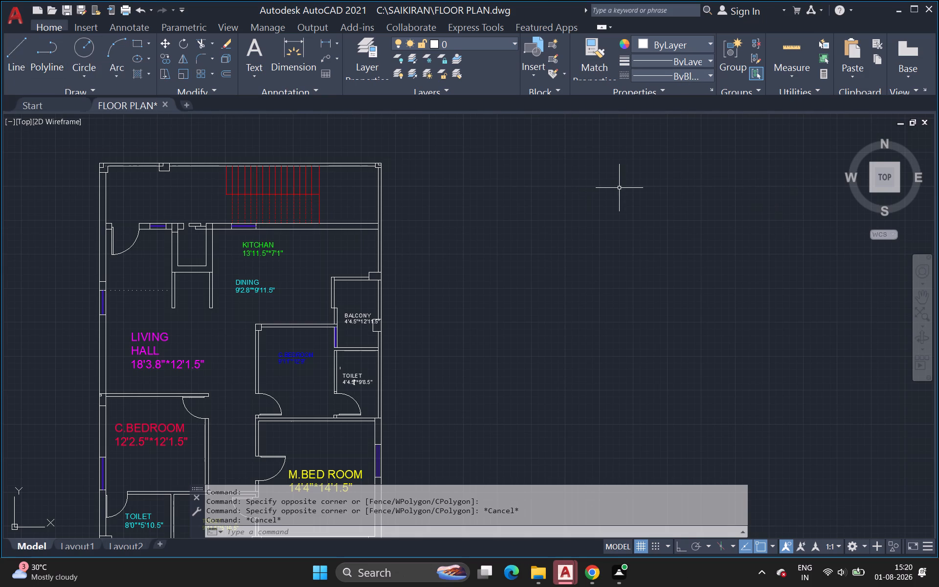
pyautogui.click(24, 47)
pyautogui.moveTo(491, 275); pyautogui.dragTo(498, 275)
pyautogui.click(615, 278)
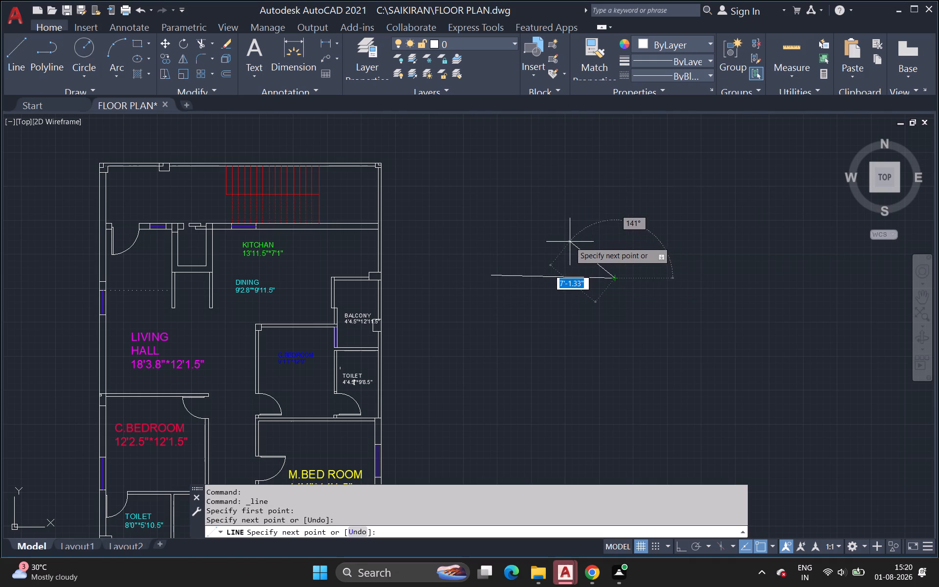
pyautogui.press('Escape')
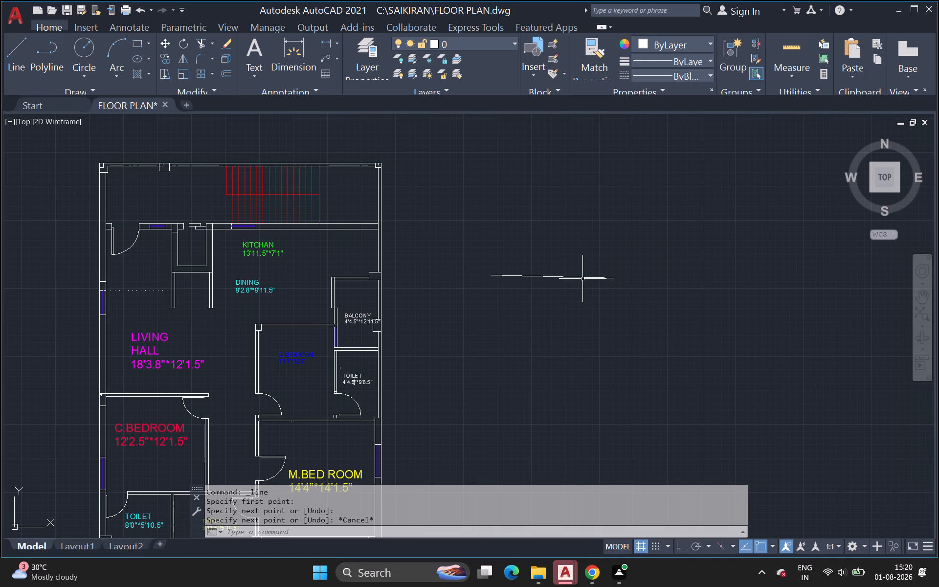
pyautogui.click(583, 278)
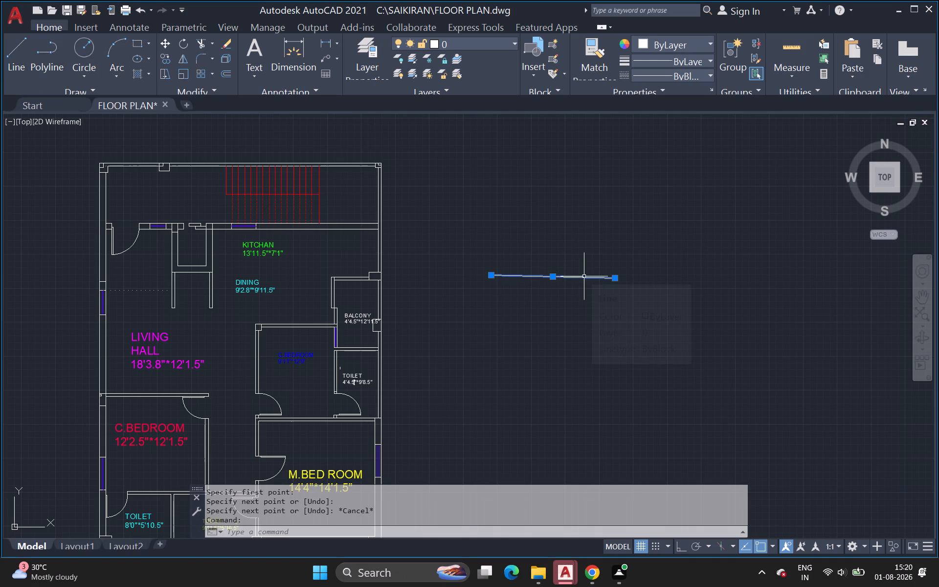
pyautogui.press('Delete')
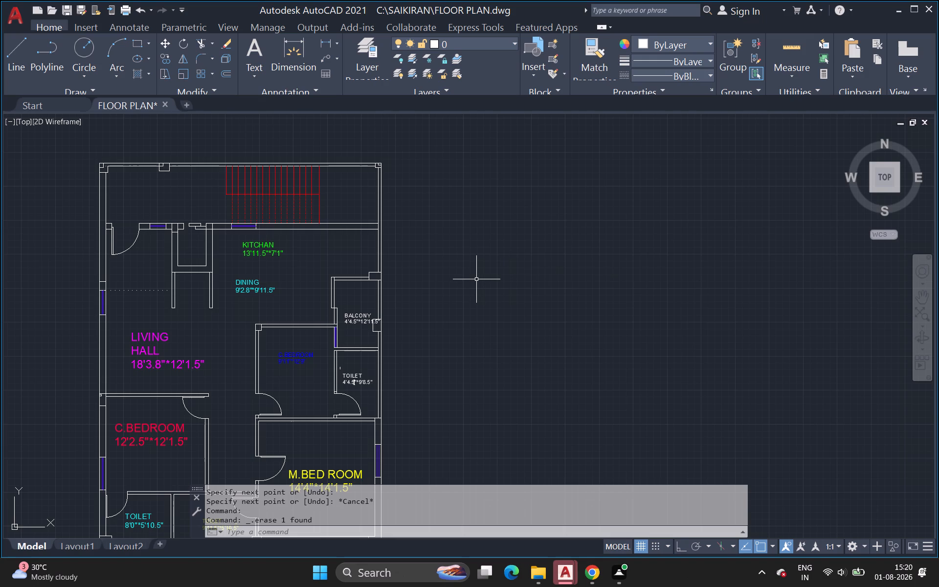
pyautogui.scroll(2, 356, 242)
# Draw a short line across the thickness of the outer wall beside the kitchen, just above the column at the balcony corner.
pyautogui.scroll(1, 356, 242)
pyautogui.click(16, 58)
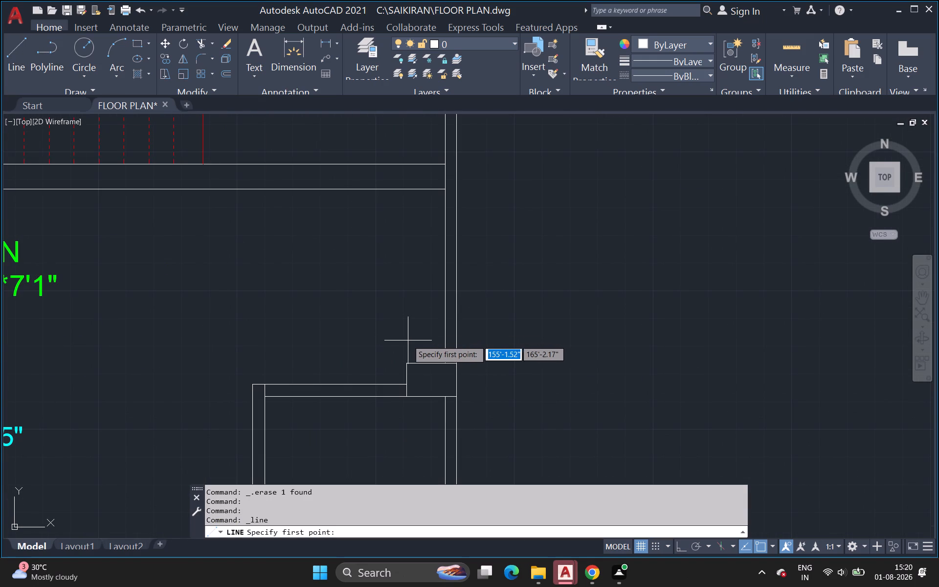
pyautogui.scroll(2, 447, 317)
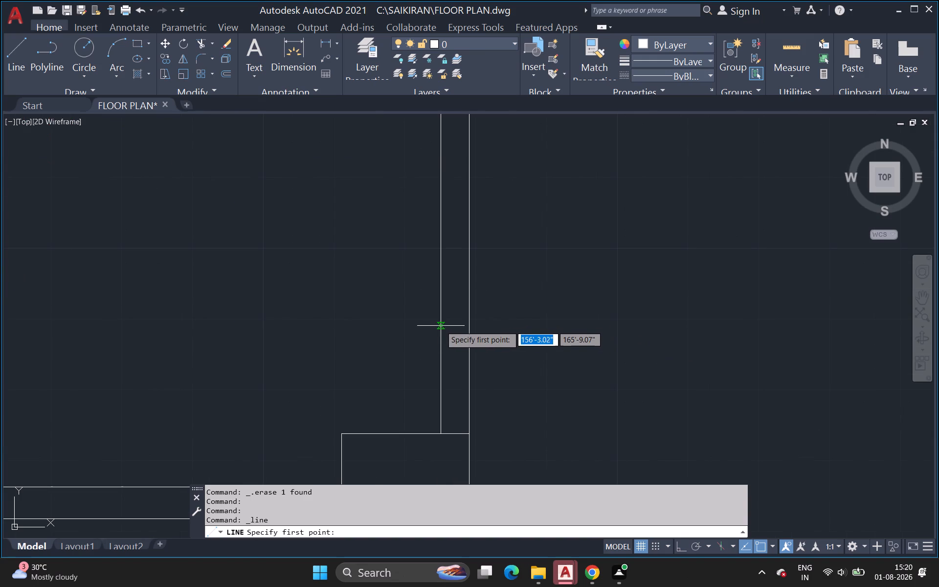
pyautogui.scroll(1, 439, 334)
pyautogui.scroll(-2, 441, 347)
pyautogui.moveTo(440, 344); pyautogui.dragTo(439, 329, button='middle')
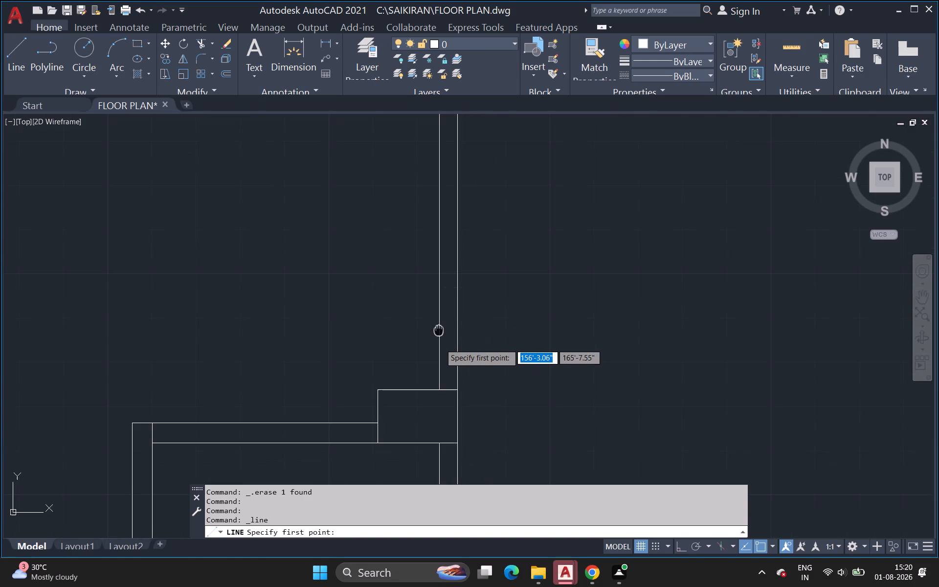
pyautogui.moveTo(439, 329); pyautogui.dragTo(436, 329, button='middle')
pyautogui.click(436, 334)
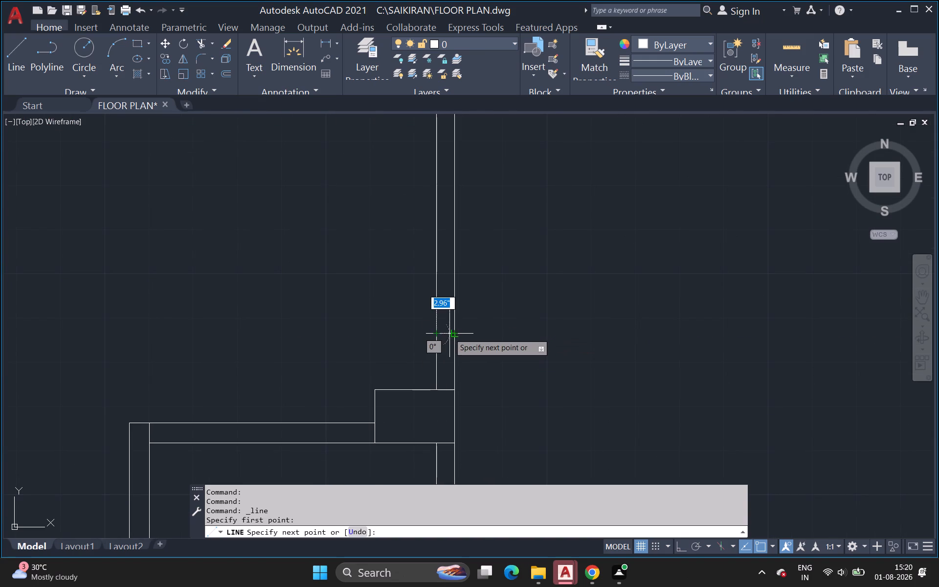
pyautogui.click(454, 333)
pyautogui.moveTo(445, 286); pyautogui.dragTo(445, 286, button='middle')
pyautogui.scroll(-1, 445, 286)
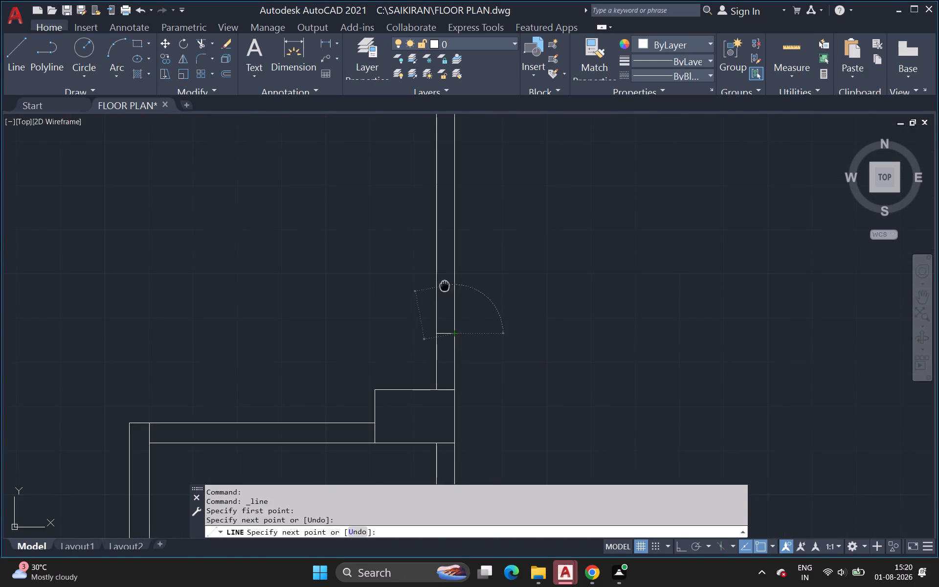
pyautogui.moveTo(445, 286); pyautogui.dragTo(448, 362, button='middle')
pyautogui.press('Escape')
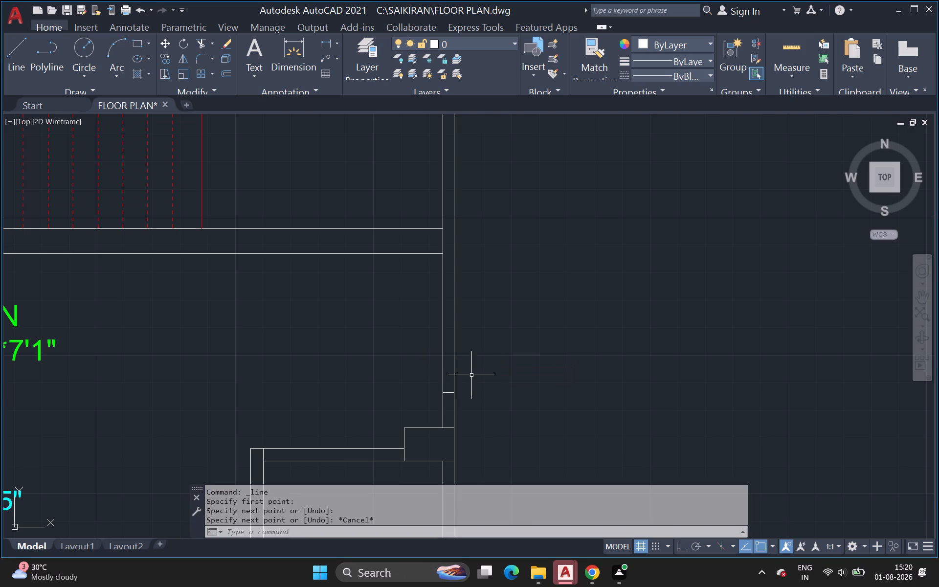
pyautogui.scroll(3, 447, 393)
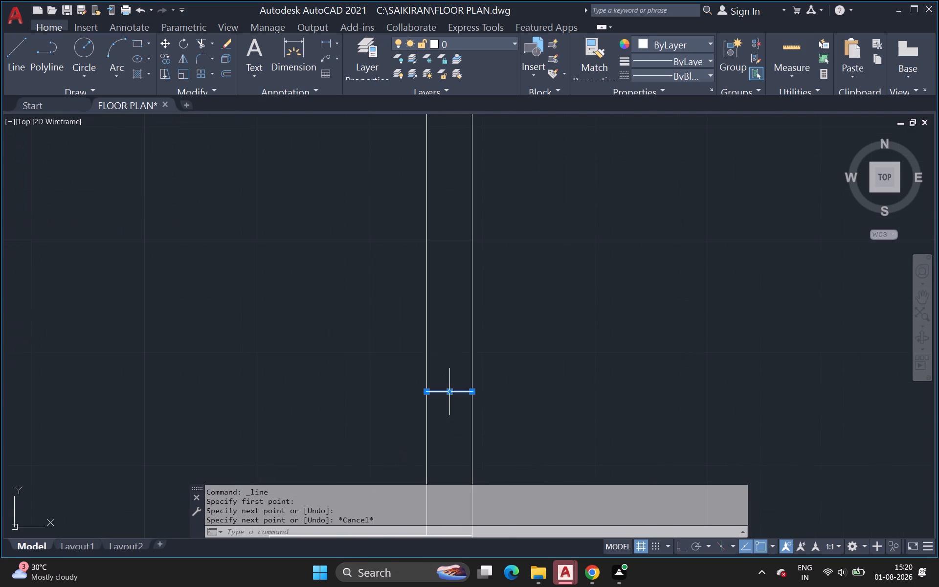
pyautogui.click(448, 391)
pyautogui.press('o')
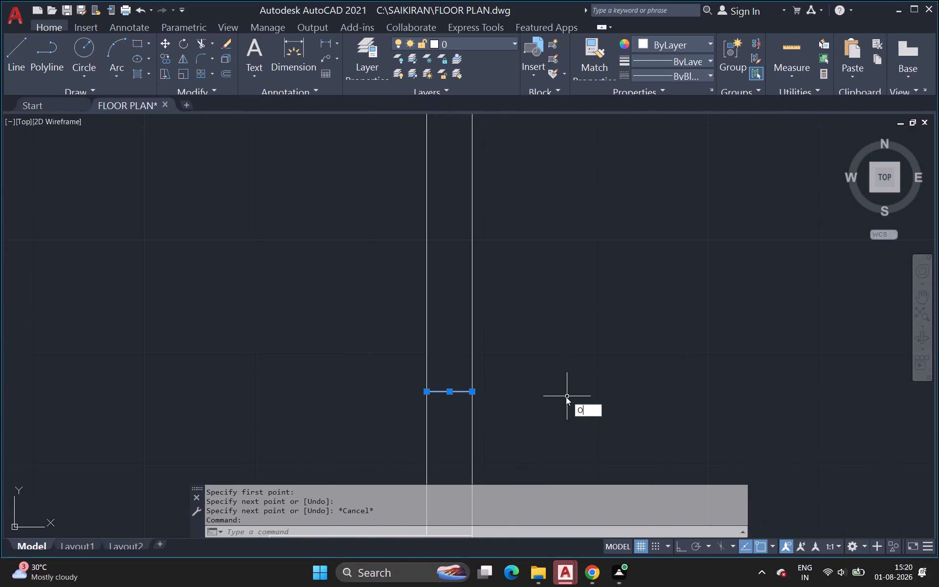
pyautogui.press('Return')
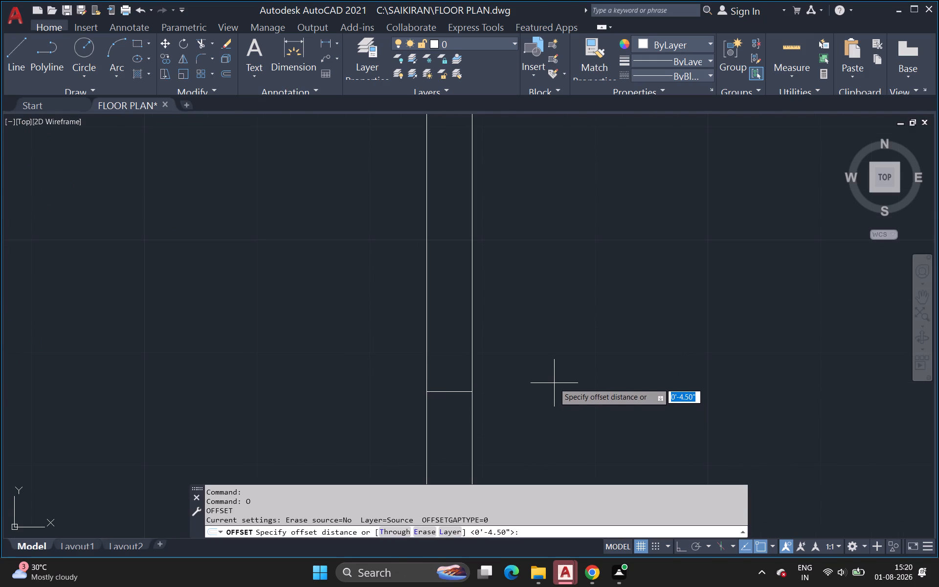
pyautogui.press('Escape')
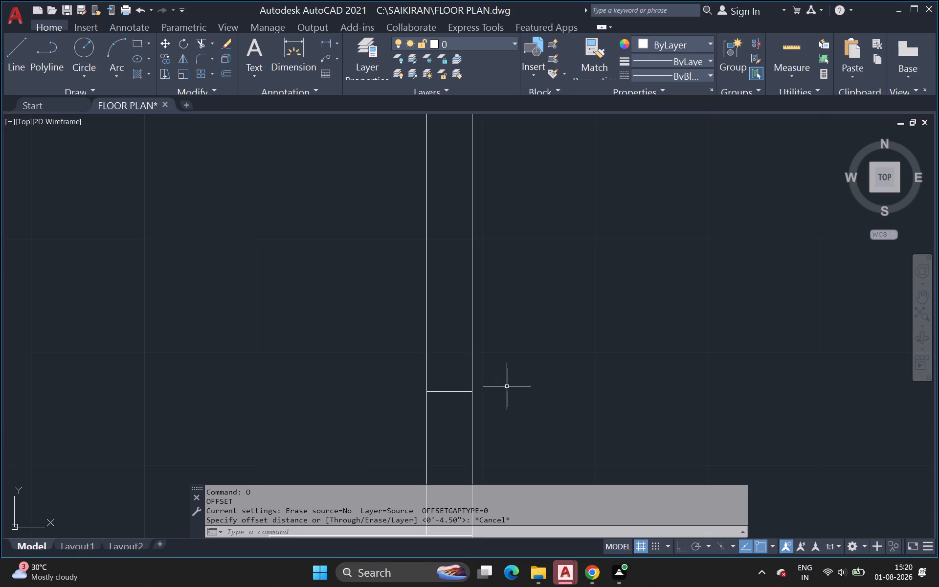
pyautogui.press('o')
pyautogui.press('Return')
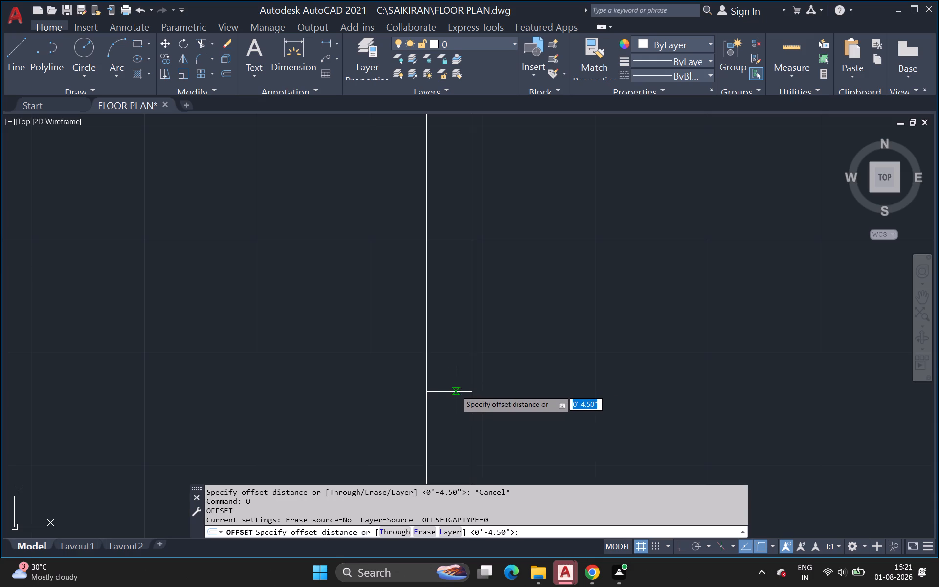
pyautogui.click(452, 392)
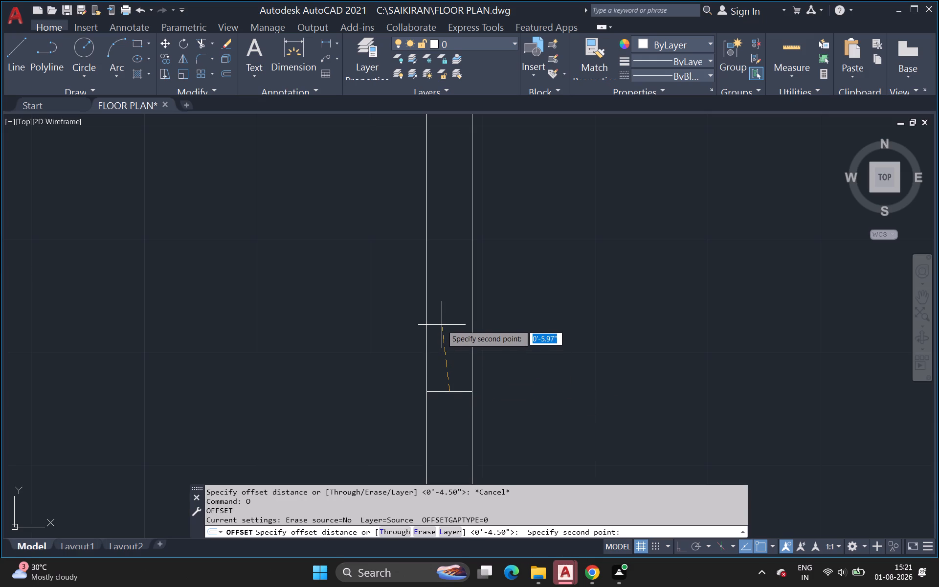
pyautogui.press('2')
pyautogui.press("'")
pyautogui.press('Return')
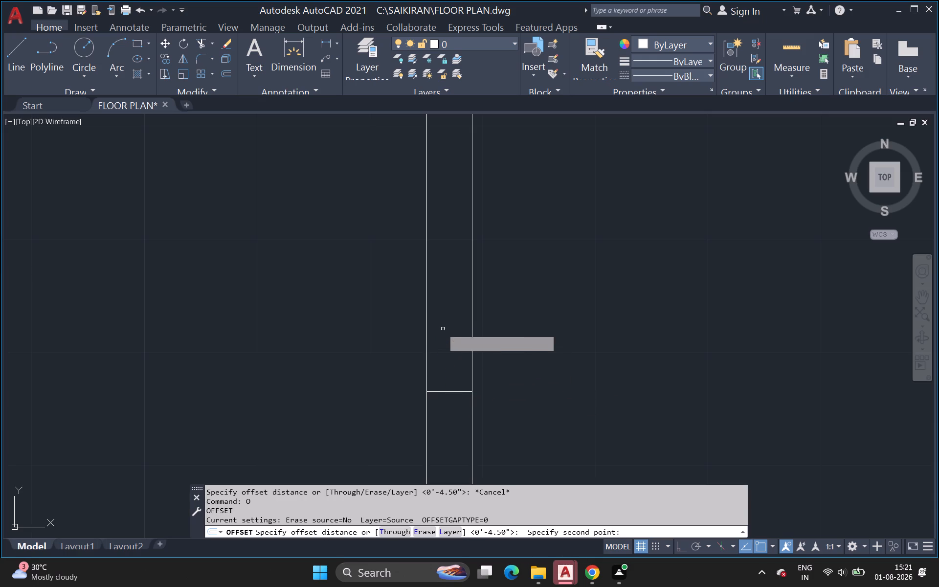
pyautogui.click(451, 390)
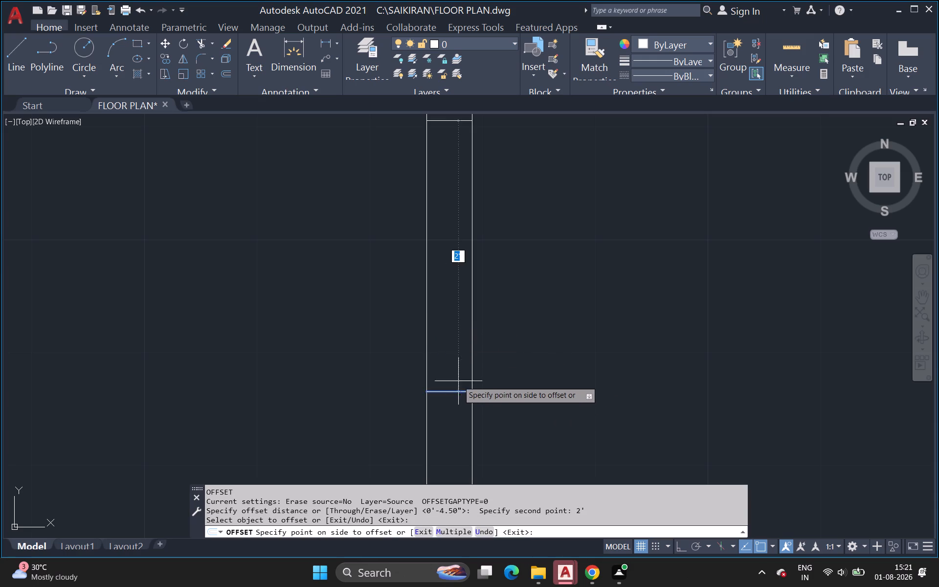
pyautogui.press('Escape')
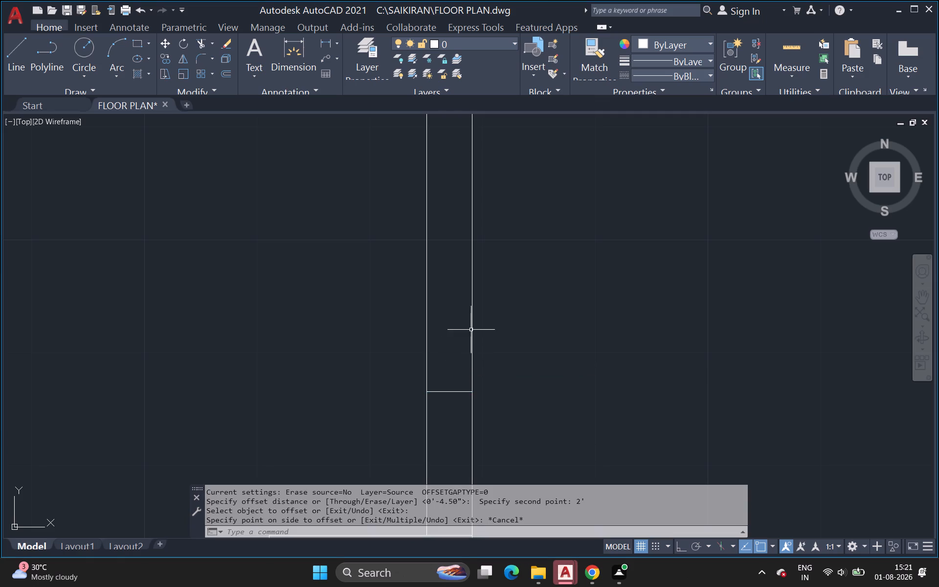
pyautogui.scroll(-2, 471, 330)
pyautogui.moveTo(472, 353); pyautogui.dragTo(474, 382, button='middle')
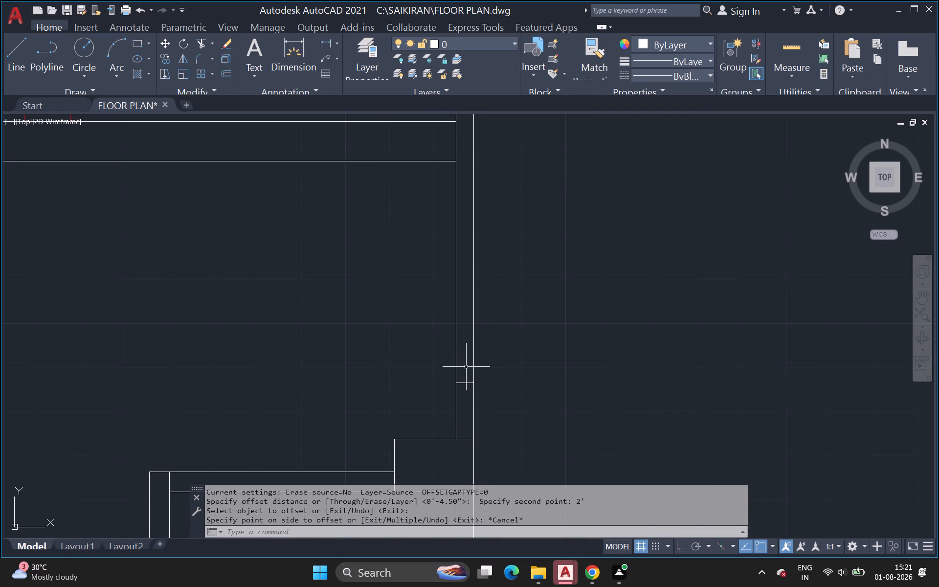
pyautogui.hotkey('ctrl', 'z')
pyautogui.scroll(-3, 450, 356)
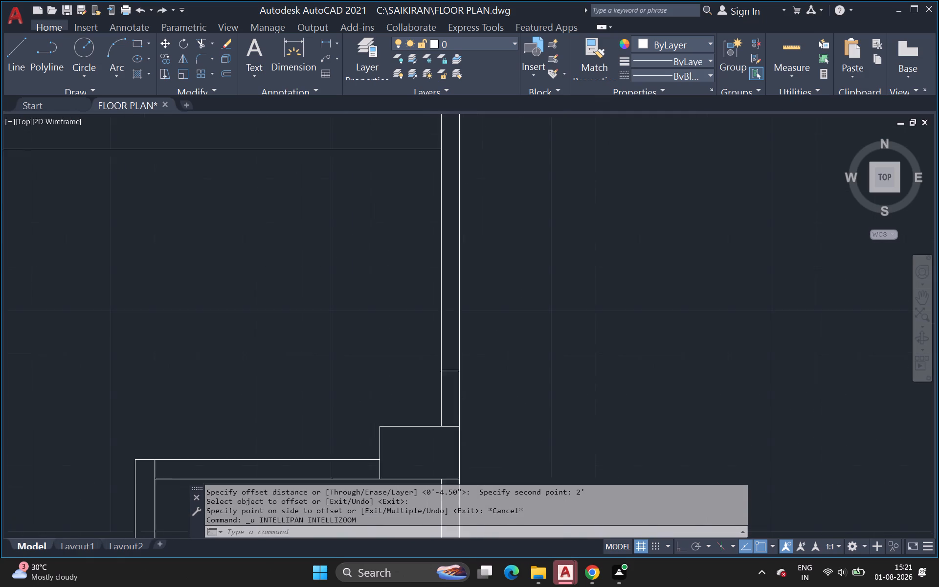
# Offset the short cross-wall line by 2' along the outer wall, on the side away from the balcony column.
pyautogui.scroll(1, 439, 386)
pyautogui.press('o')
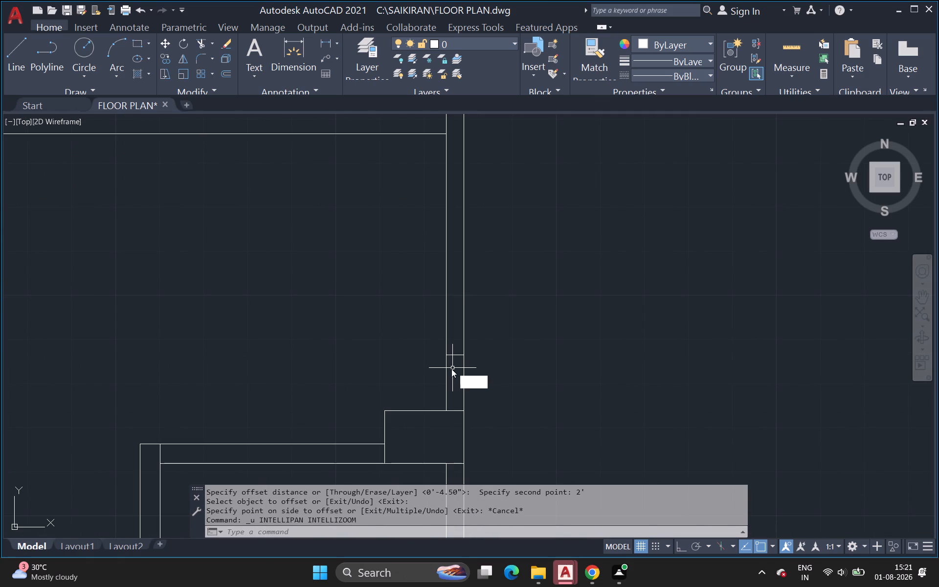
pyautogui.press('Return')
pyautogui.scroll(1, 457, 366)
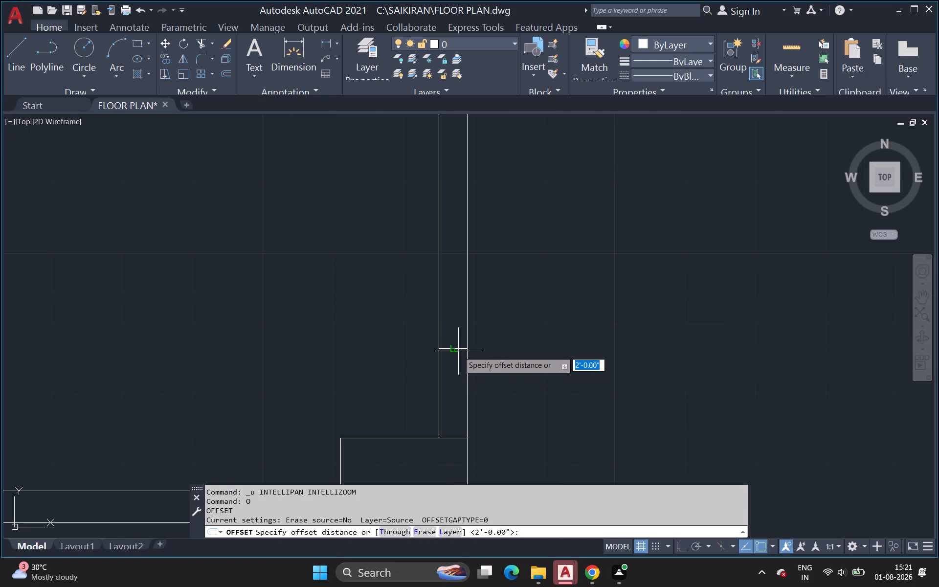
pyautogui.click(454, 349)
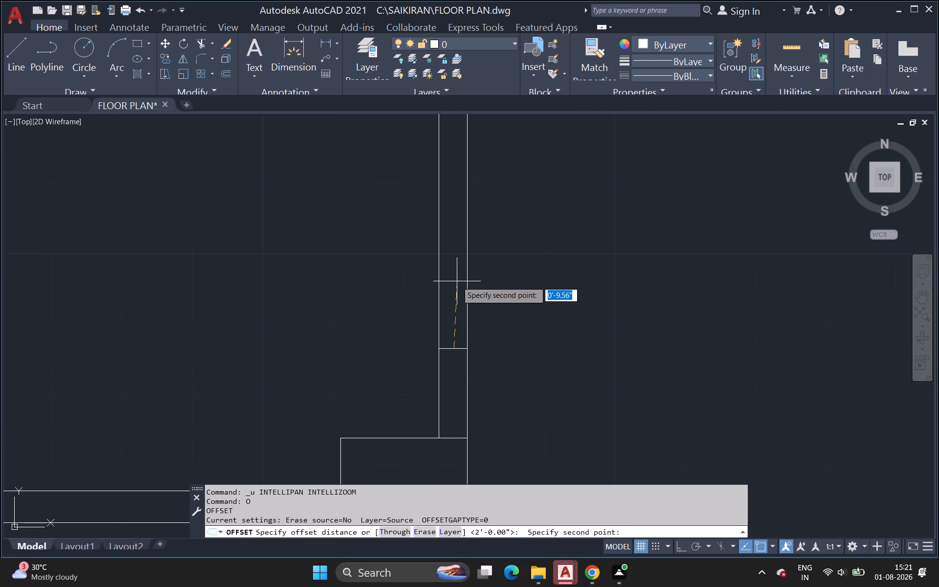
pyautogui.press('2')
pyautogui.press("'")
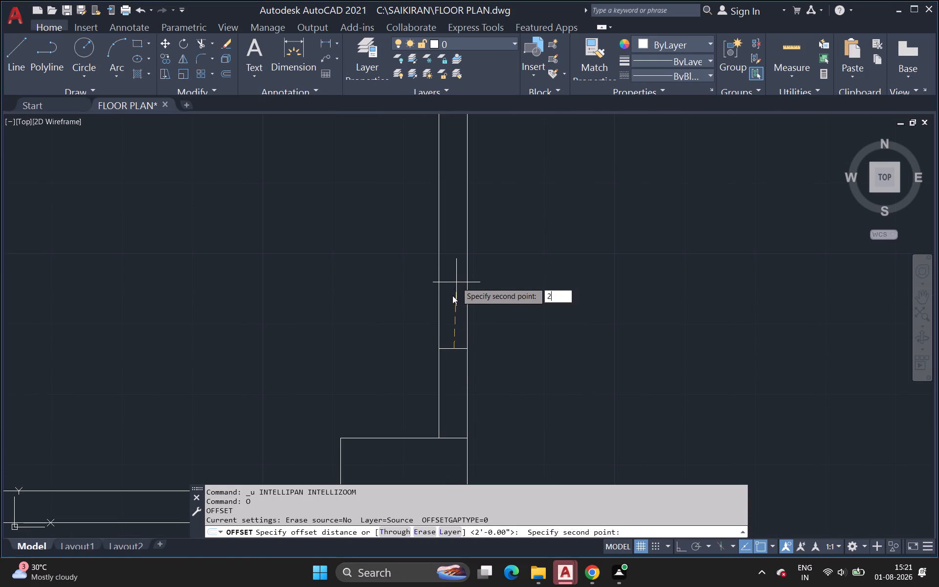
pyautogui.press('Return')
pyautogui.scroll(-2, 449, 272)
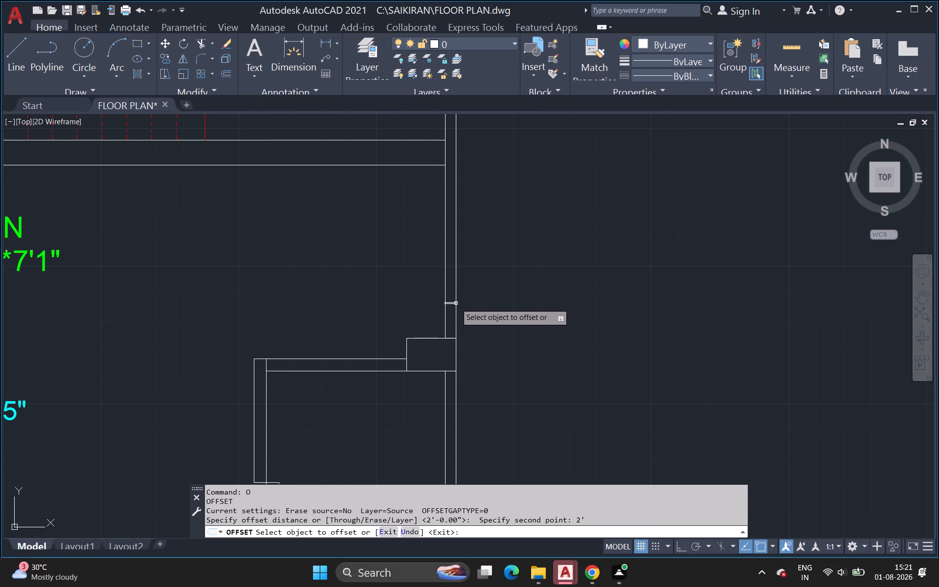
pyautogui.press('2')
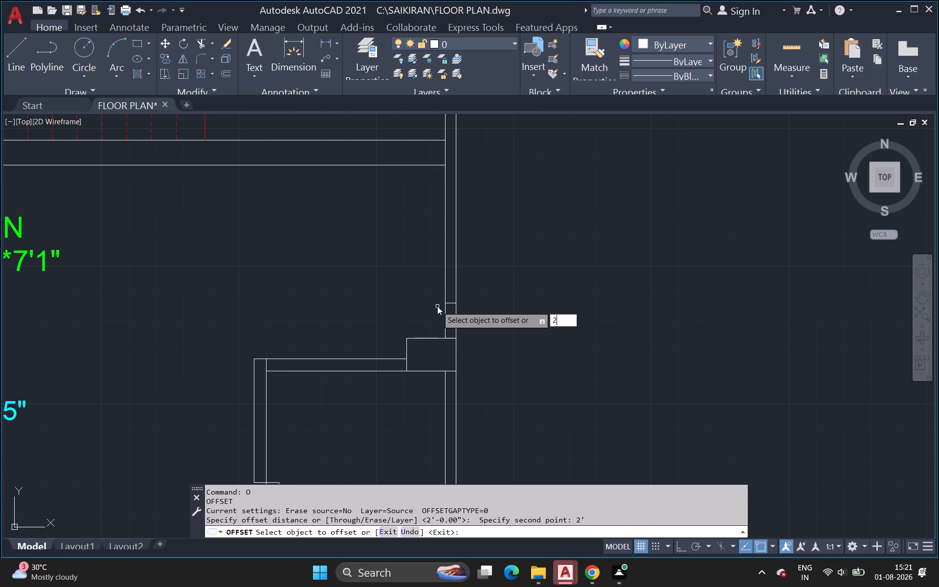
pyautogui.press("'")
pyautogui.press('Return')
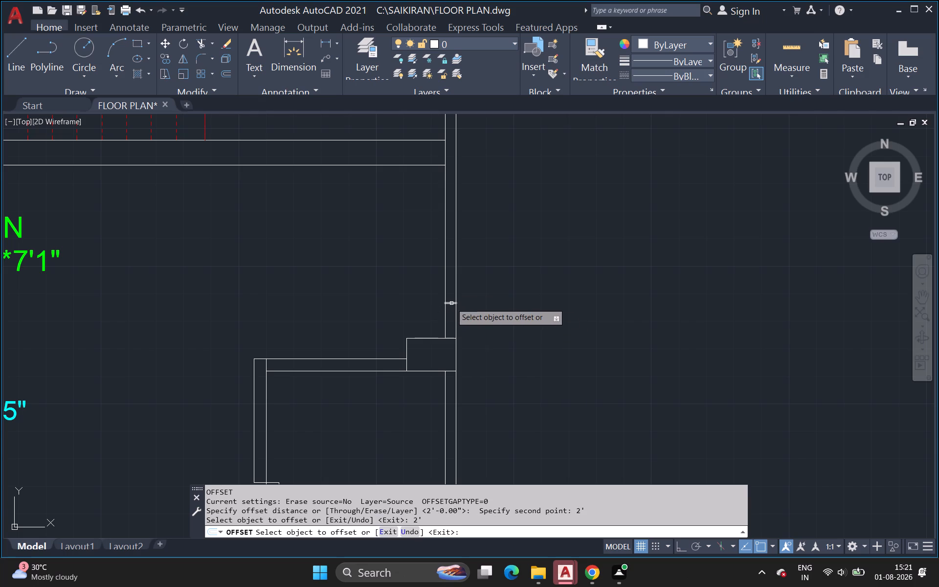
pyautogui.click(451, 301)
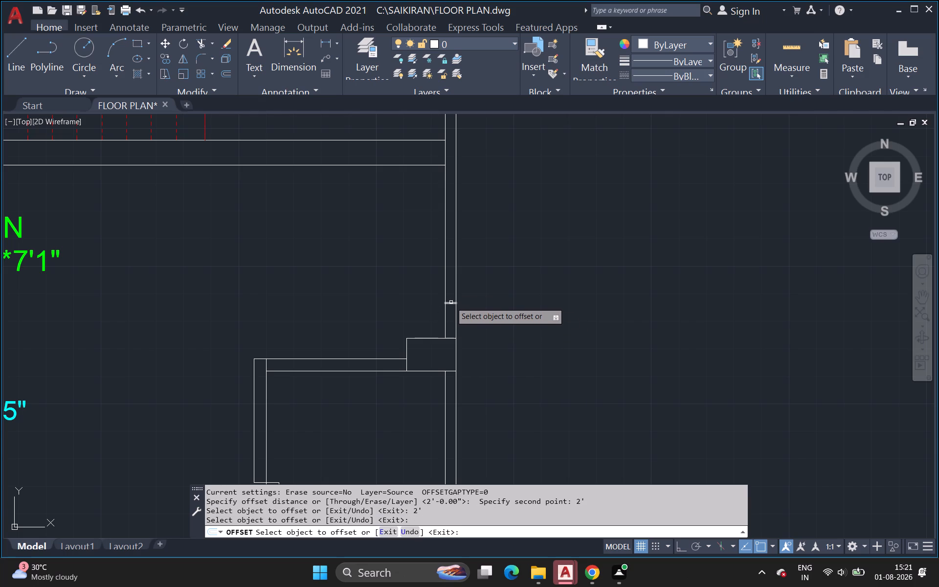
pyautogui.click(451, 302)
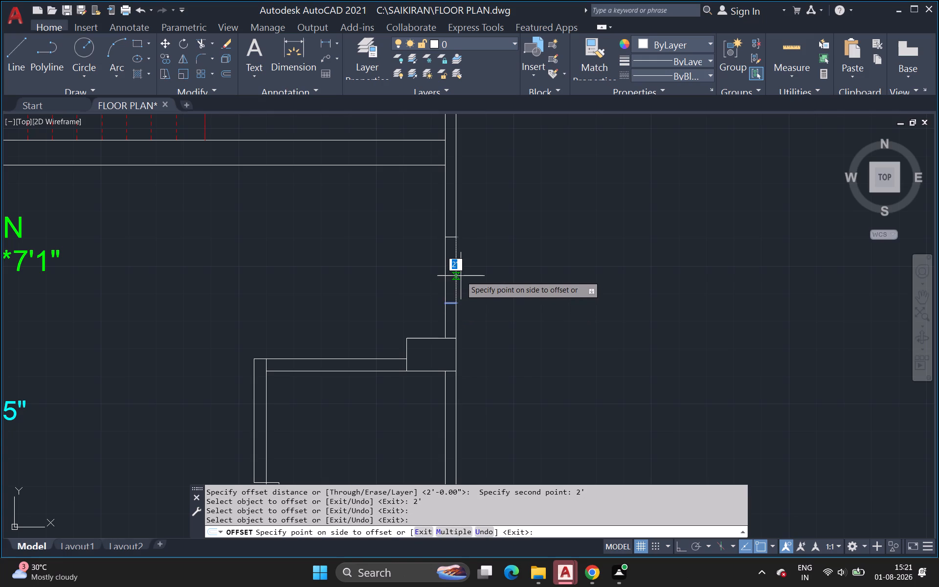
pyautogui.click(505, 271)
pyautogui.press('Escape')
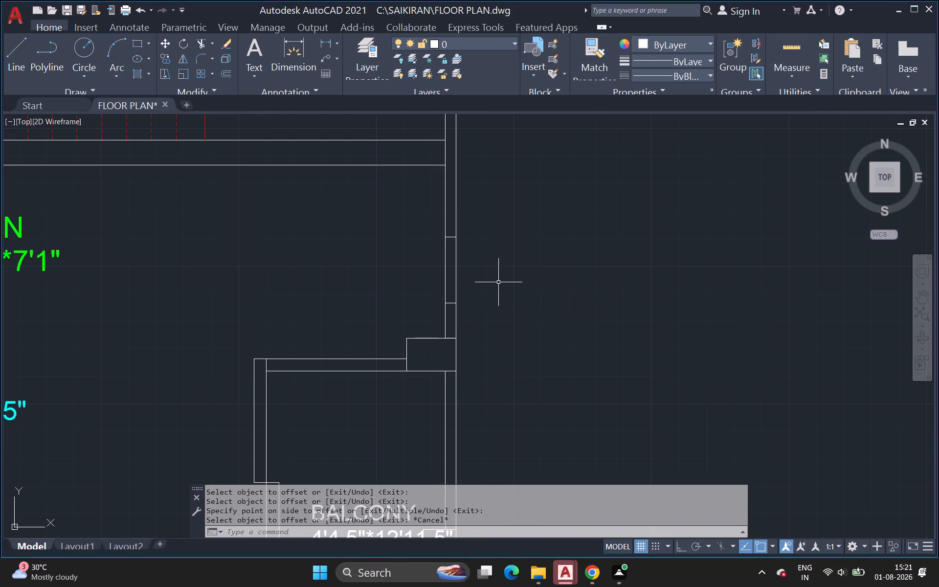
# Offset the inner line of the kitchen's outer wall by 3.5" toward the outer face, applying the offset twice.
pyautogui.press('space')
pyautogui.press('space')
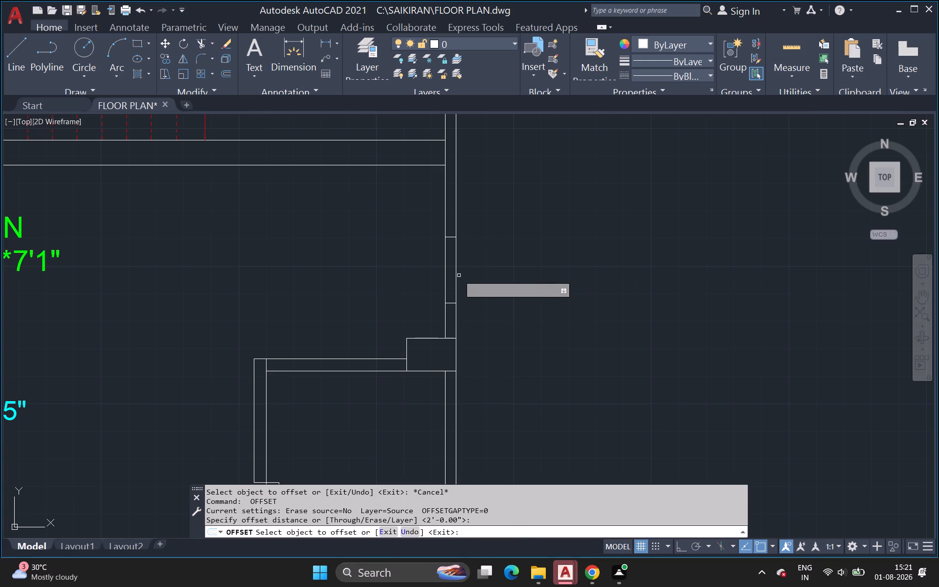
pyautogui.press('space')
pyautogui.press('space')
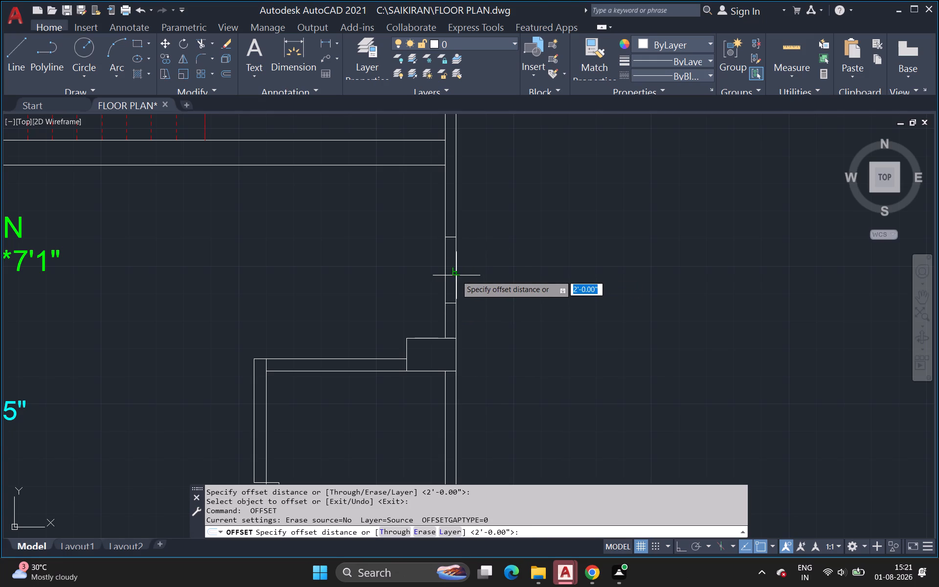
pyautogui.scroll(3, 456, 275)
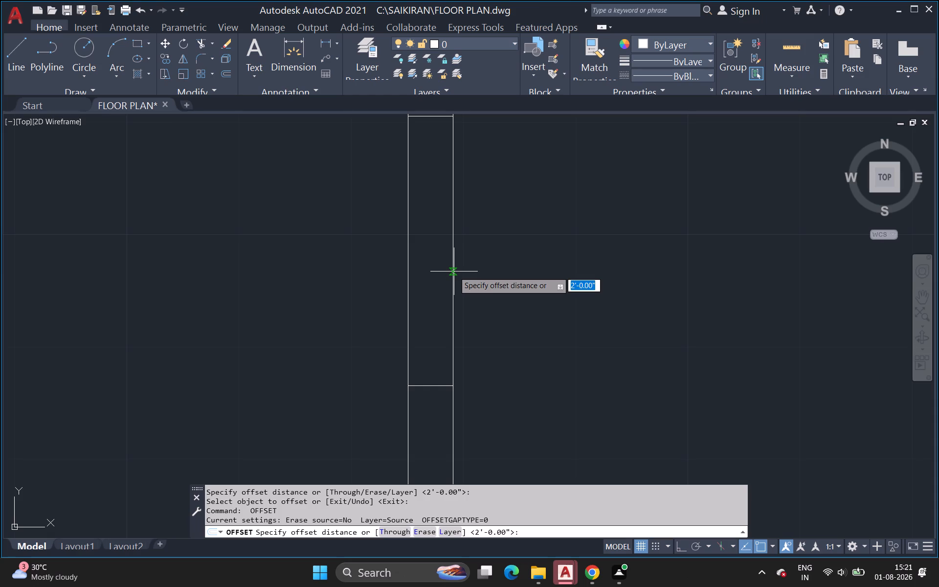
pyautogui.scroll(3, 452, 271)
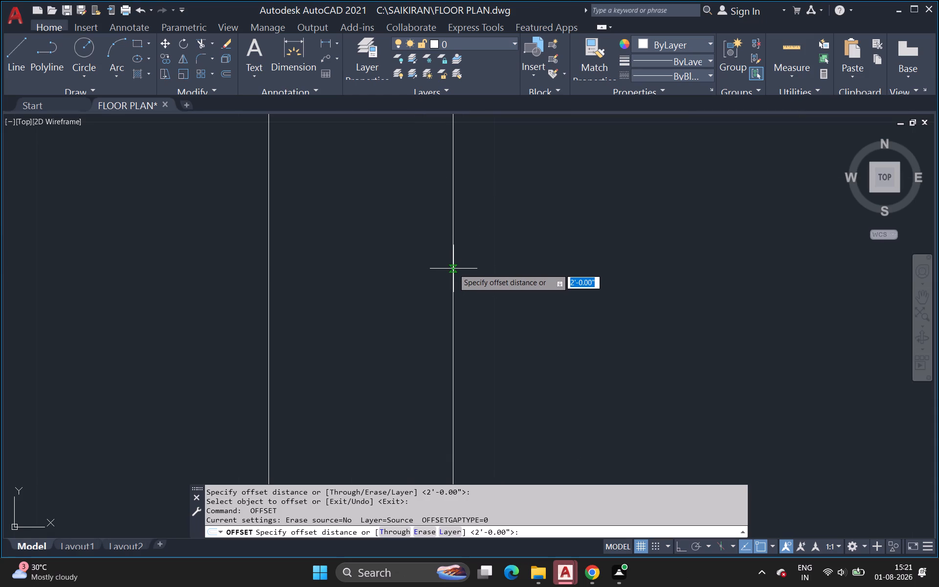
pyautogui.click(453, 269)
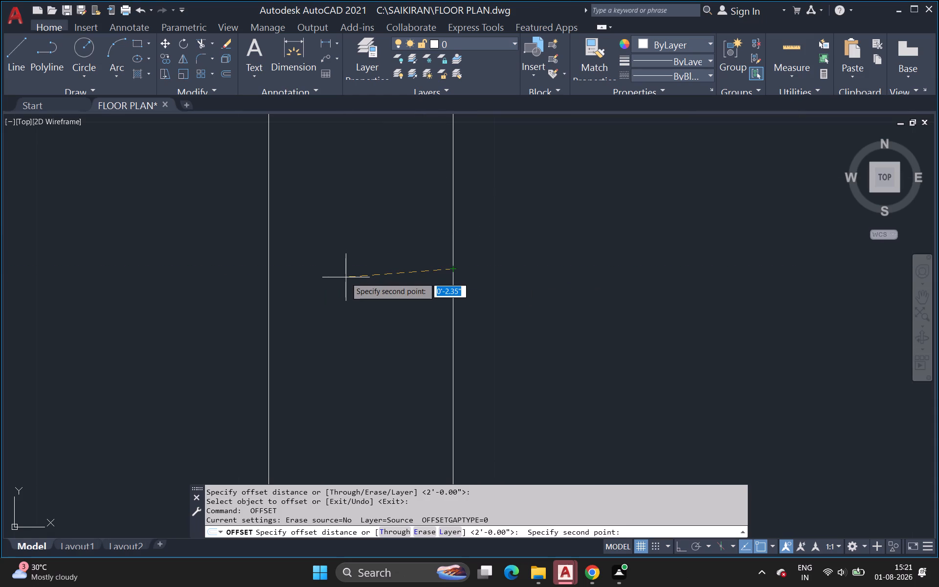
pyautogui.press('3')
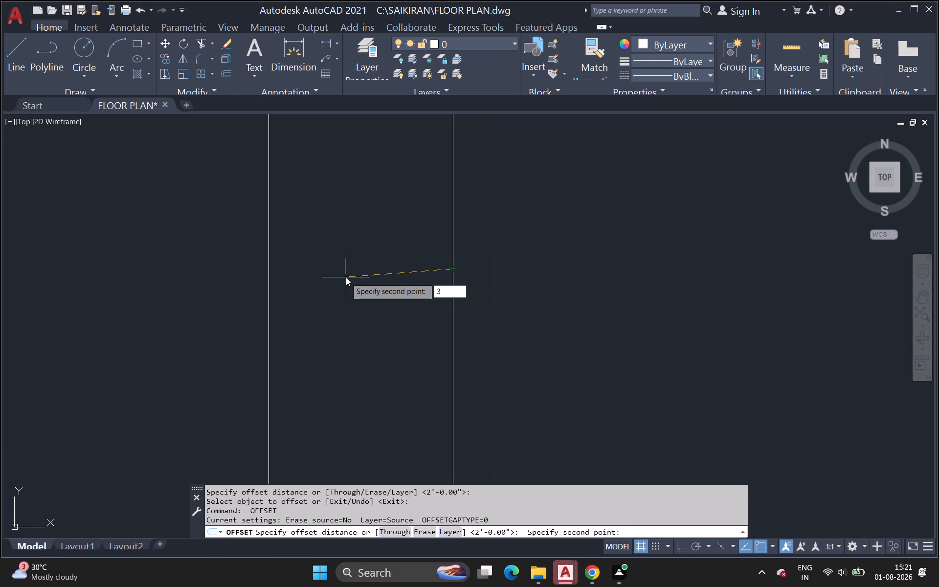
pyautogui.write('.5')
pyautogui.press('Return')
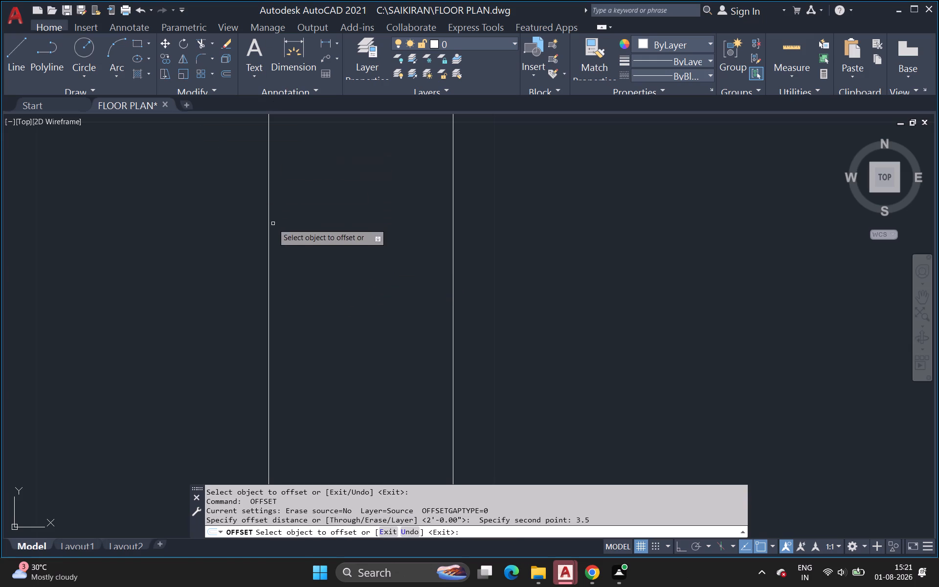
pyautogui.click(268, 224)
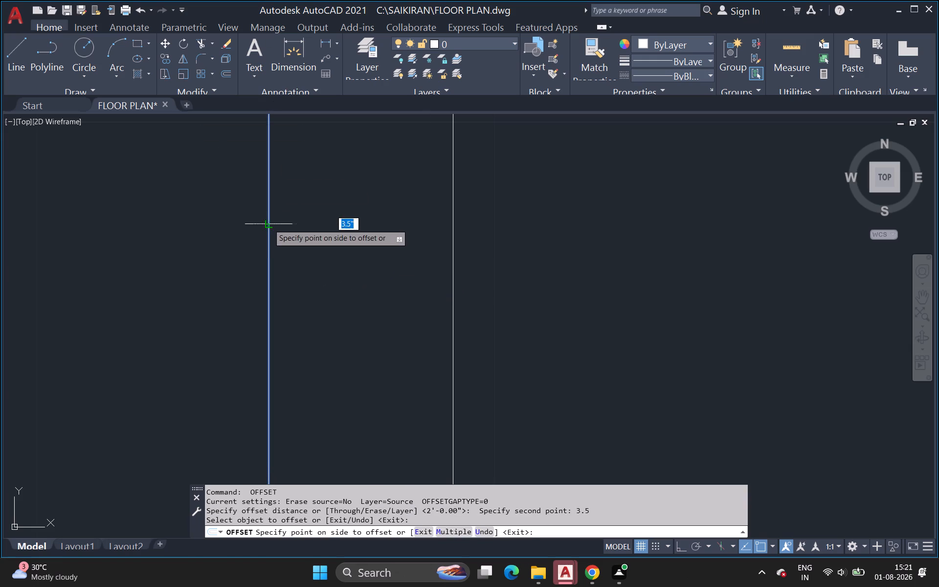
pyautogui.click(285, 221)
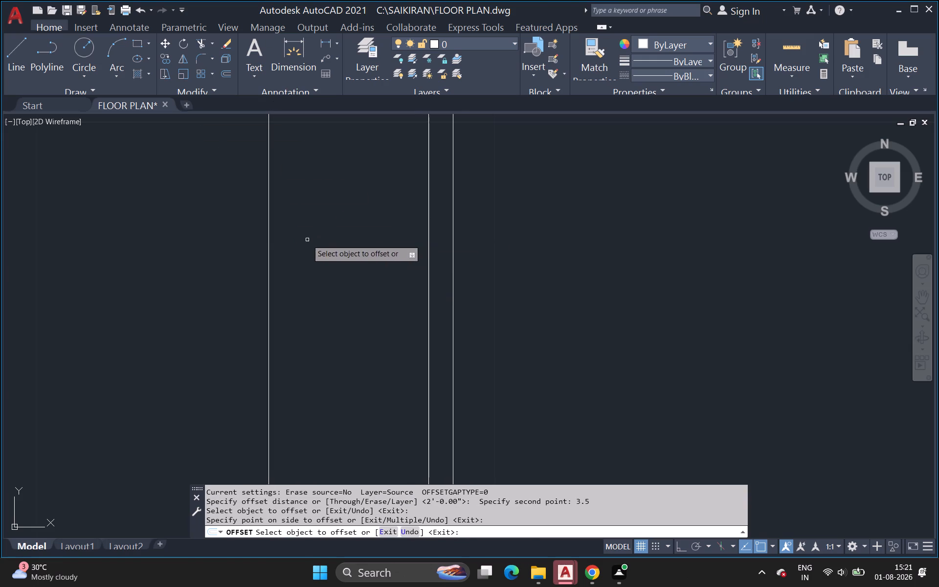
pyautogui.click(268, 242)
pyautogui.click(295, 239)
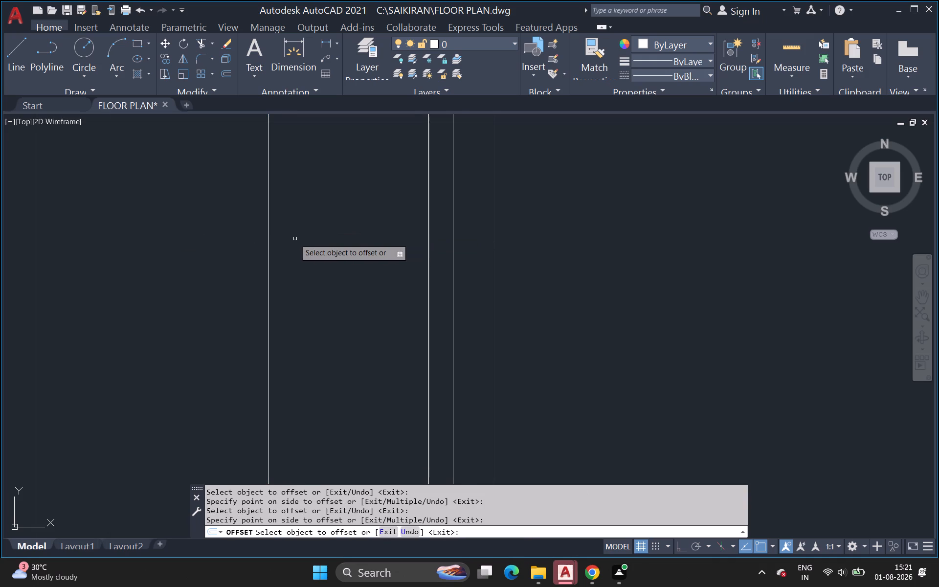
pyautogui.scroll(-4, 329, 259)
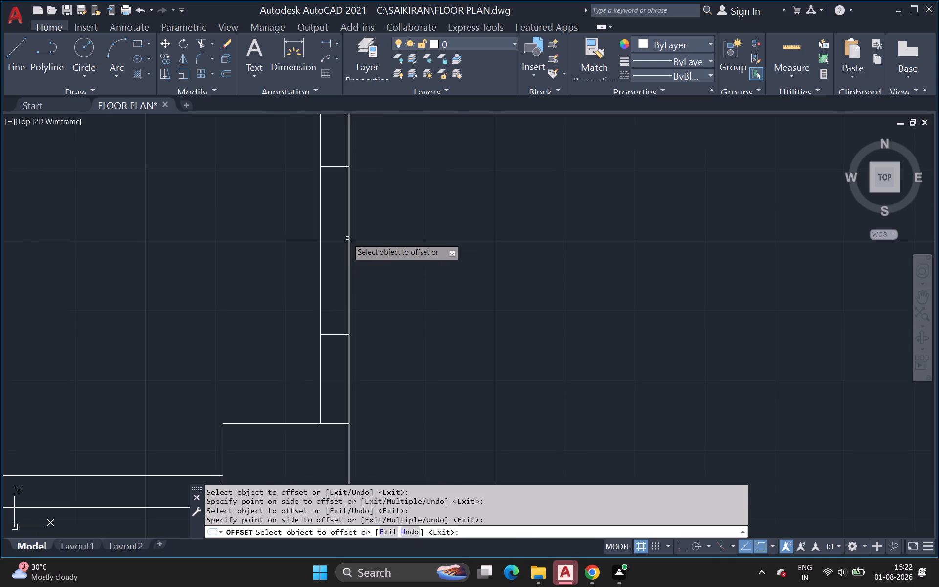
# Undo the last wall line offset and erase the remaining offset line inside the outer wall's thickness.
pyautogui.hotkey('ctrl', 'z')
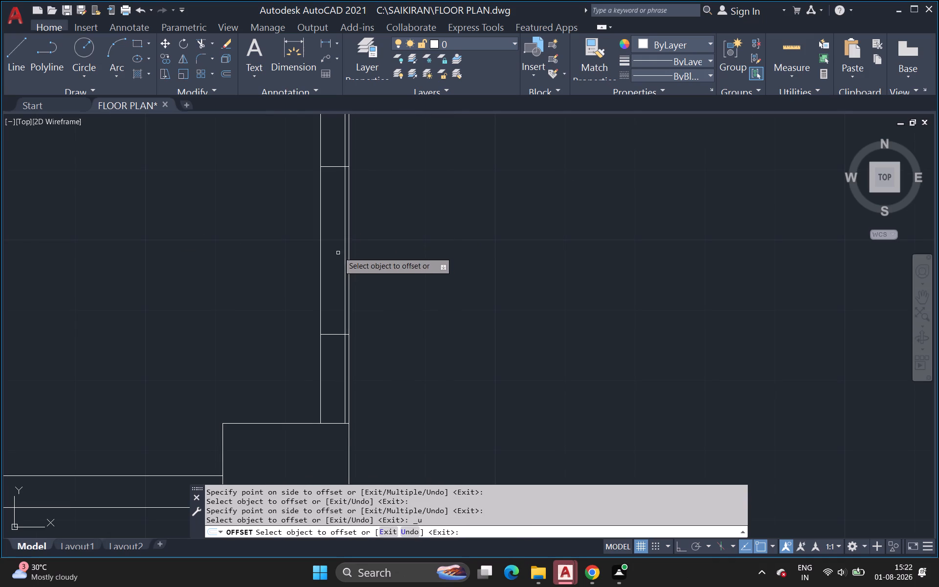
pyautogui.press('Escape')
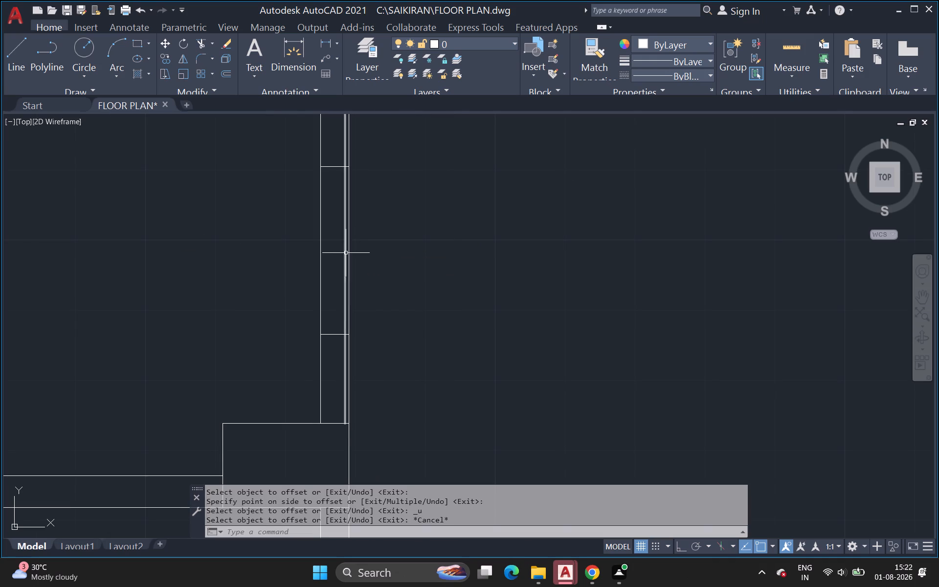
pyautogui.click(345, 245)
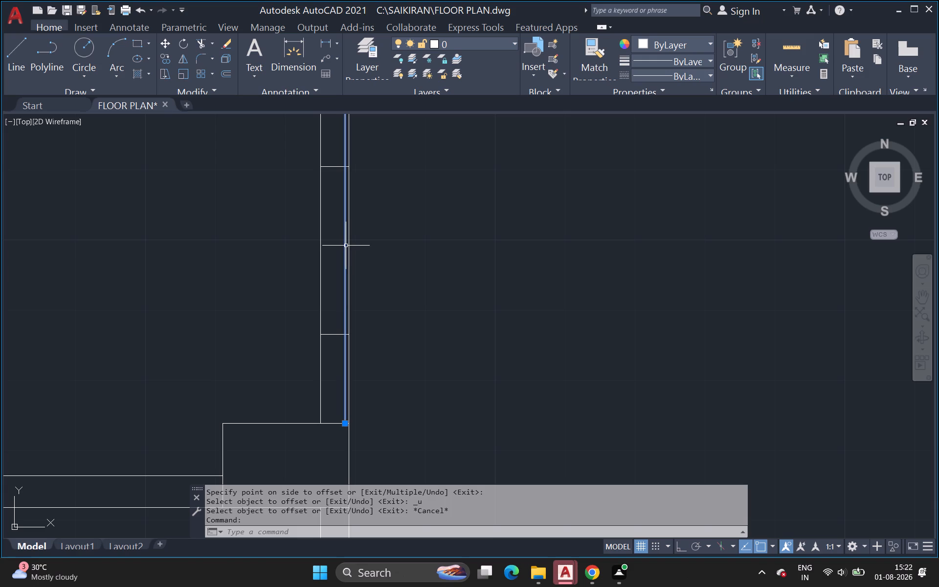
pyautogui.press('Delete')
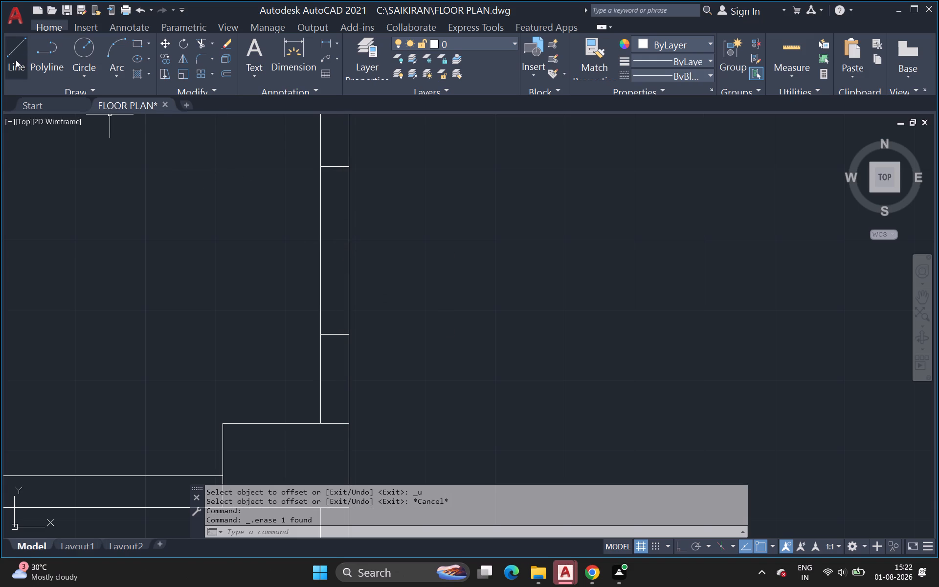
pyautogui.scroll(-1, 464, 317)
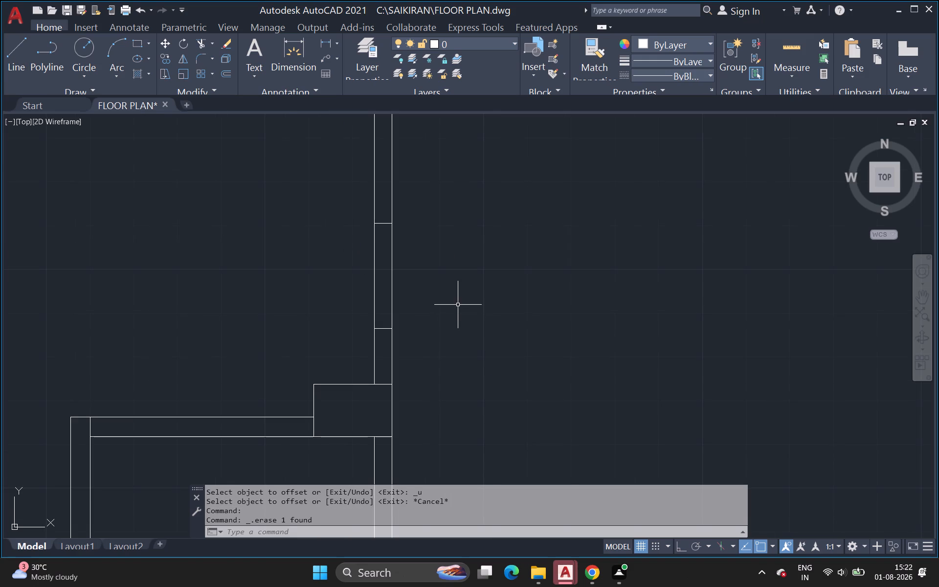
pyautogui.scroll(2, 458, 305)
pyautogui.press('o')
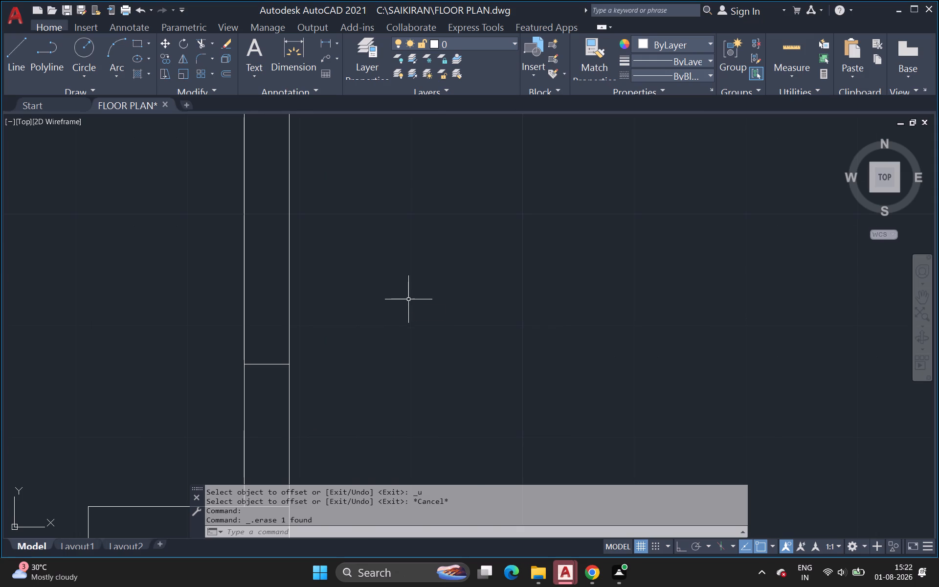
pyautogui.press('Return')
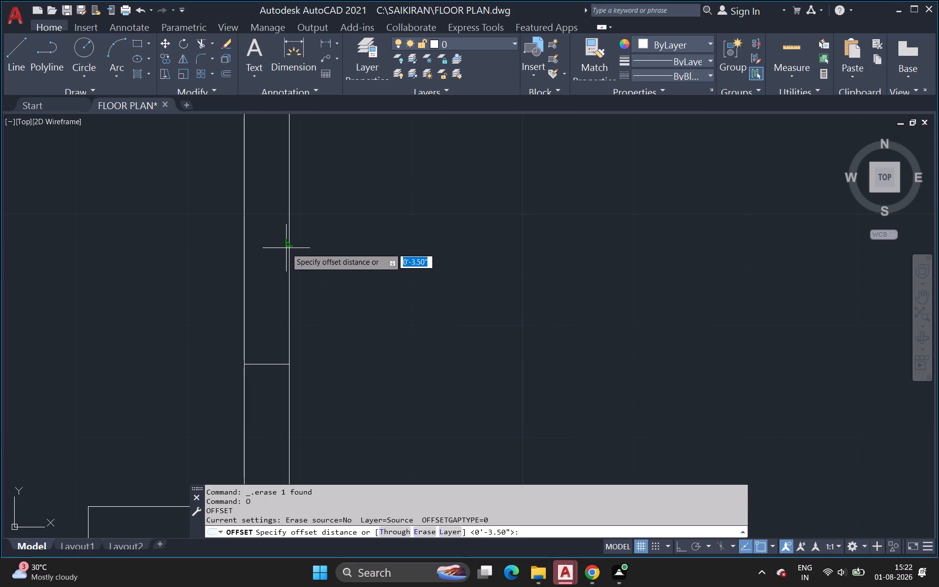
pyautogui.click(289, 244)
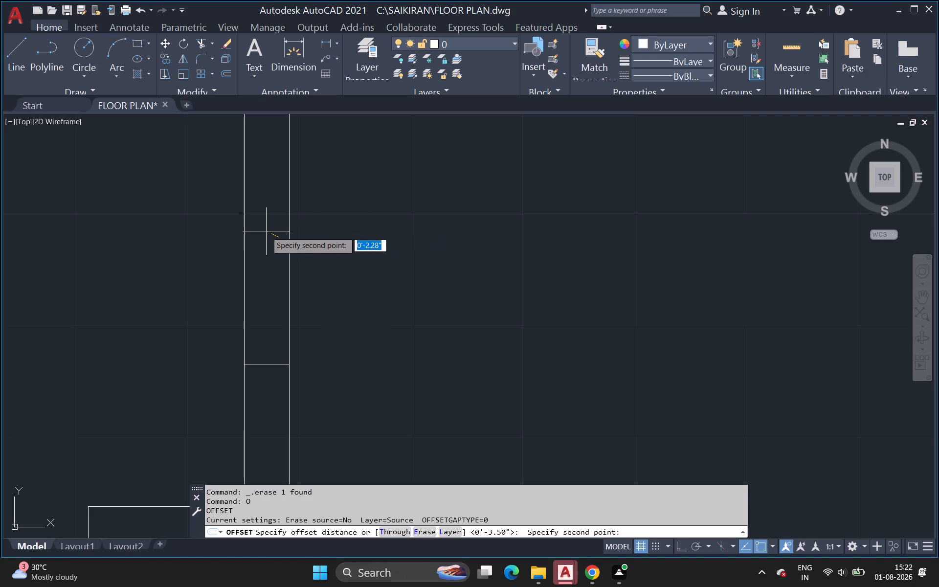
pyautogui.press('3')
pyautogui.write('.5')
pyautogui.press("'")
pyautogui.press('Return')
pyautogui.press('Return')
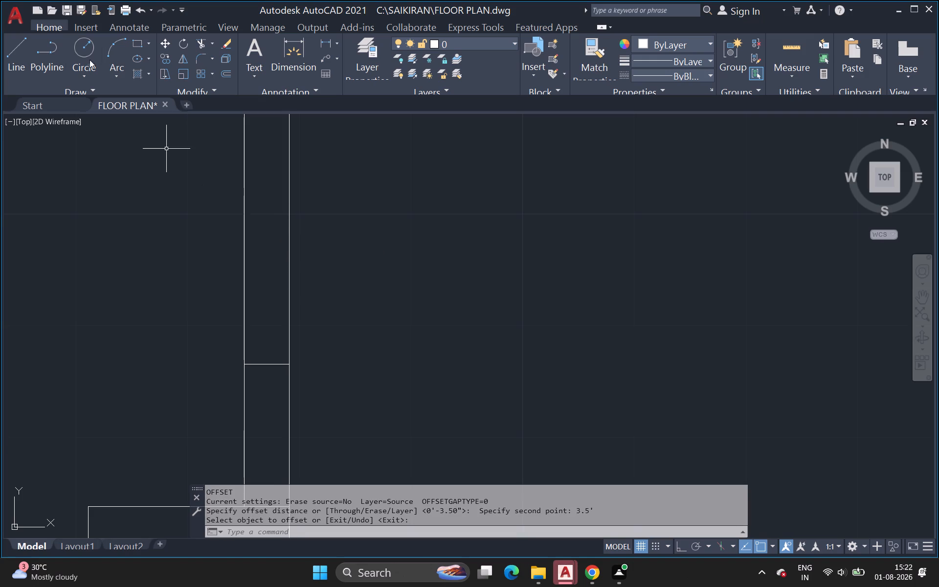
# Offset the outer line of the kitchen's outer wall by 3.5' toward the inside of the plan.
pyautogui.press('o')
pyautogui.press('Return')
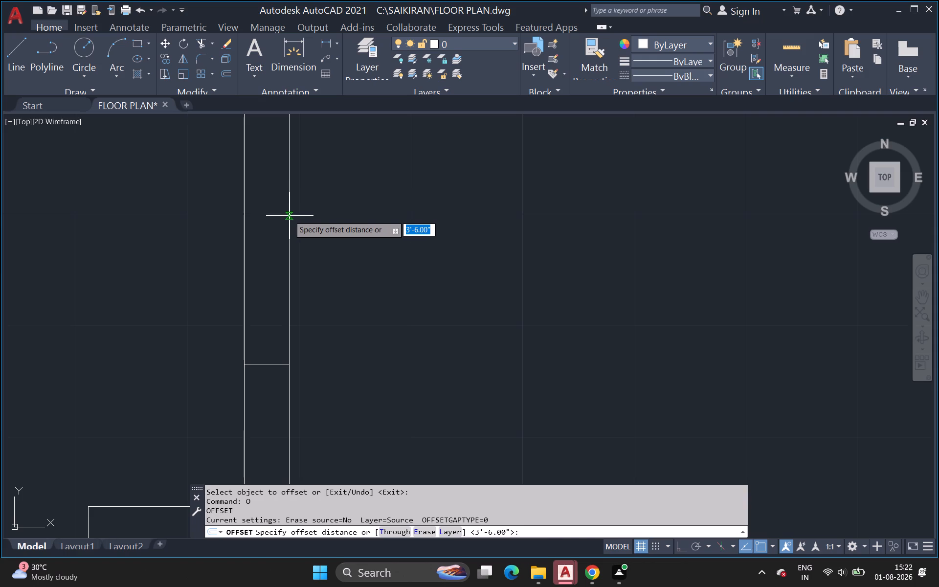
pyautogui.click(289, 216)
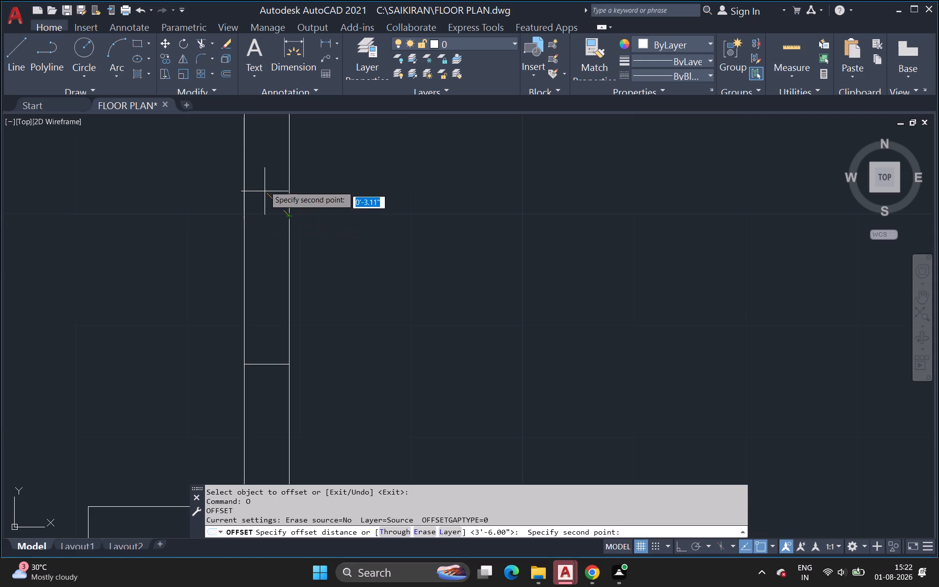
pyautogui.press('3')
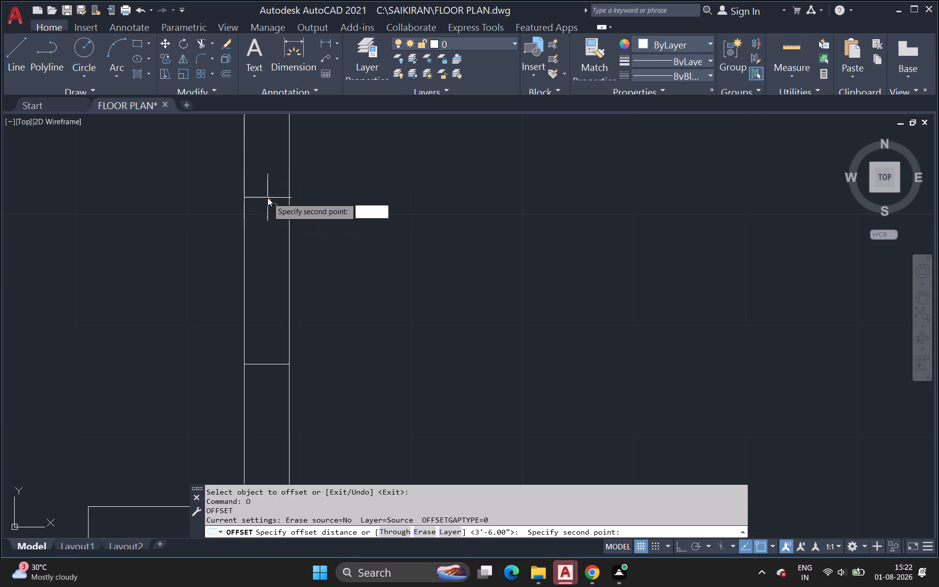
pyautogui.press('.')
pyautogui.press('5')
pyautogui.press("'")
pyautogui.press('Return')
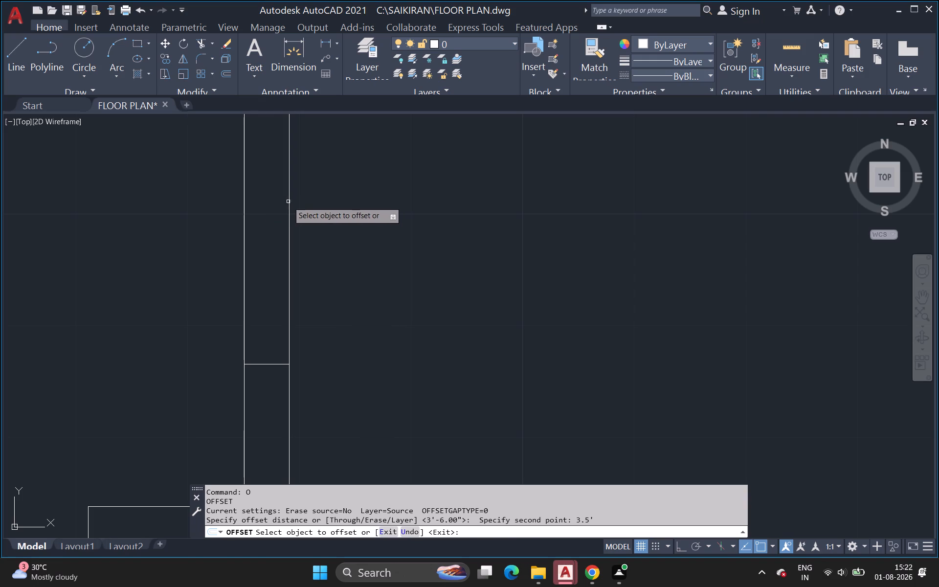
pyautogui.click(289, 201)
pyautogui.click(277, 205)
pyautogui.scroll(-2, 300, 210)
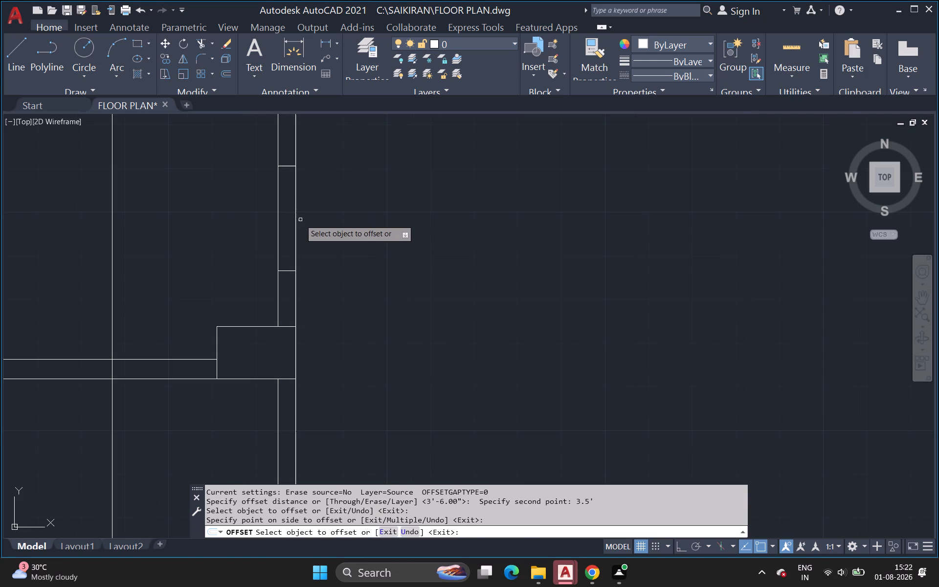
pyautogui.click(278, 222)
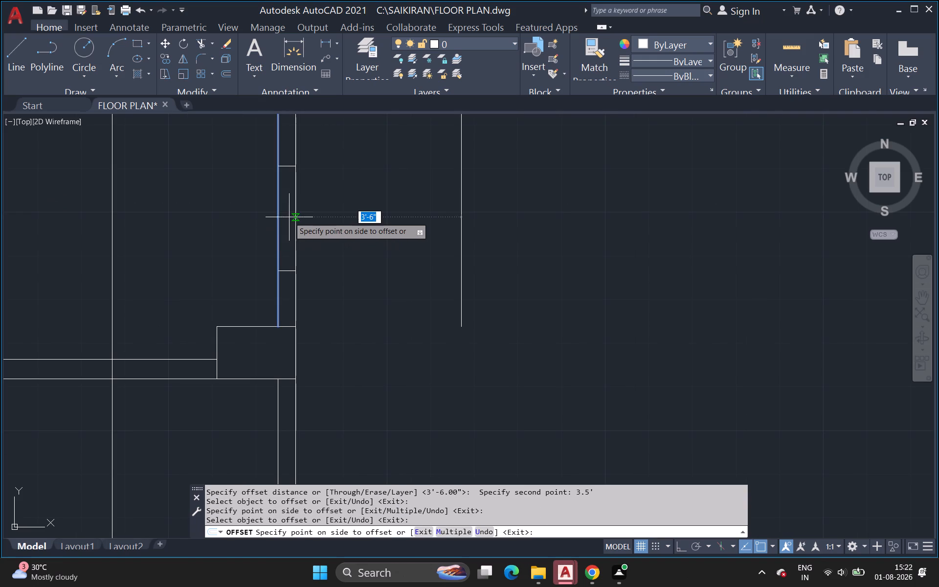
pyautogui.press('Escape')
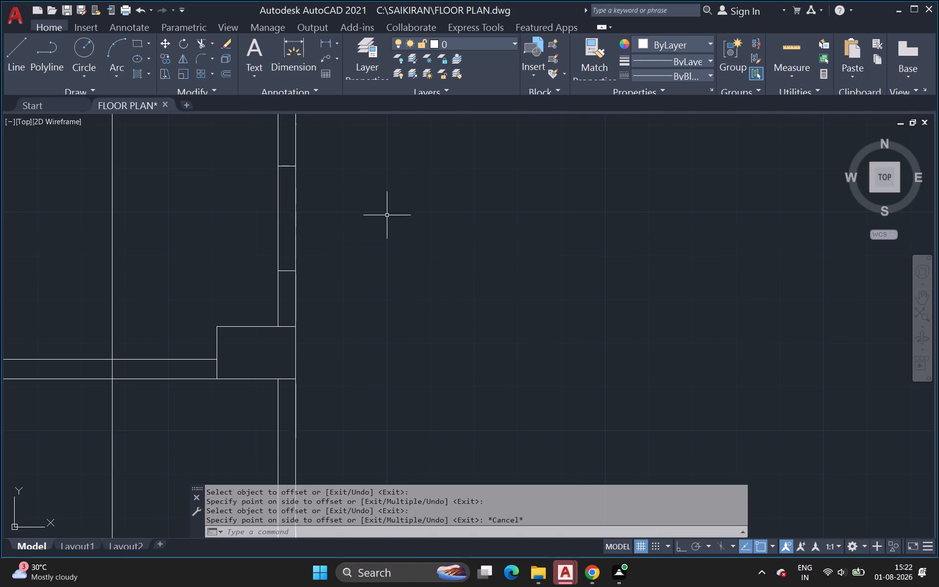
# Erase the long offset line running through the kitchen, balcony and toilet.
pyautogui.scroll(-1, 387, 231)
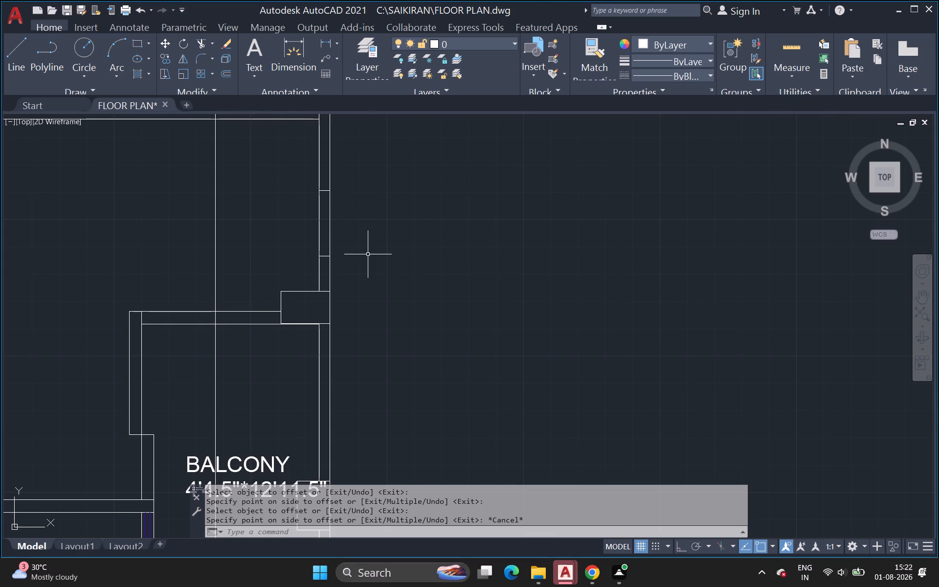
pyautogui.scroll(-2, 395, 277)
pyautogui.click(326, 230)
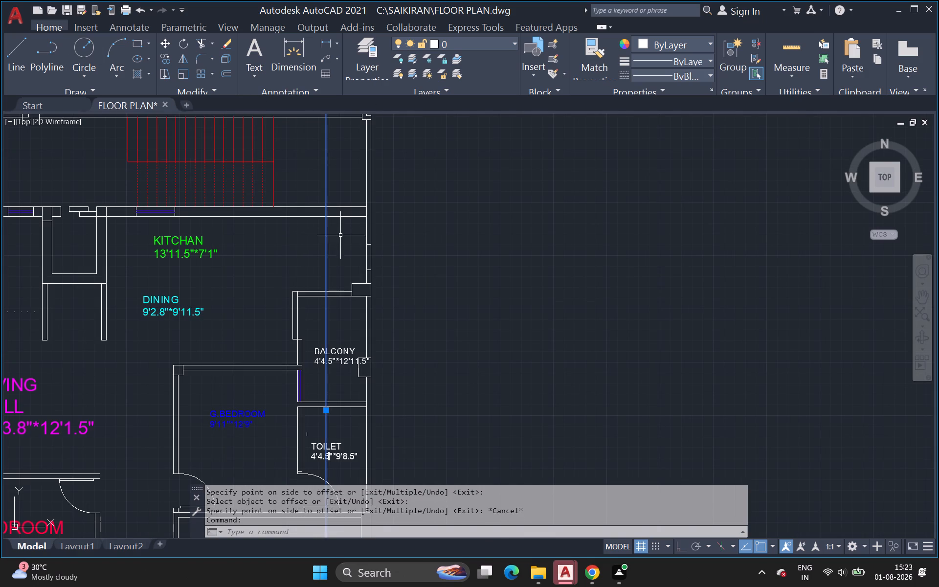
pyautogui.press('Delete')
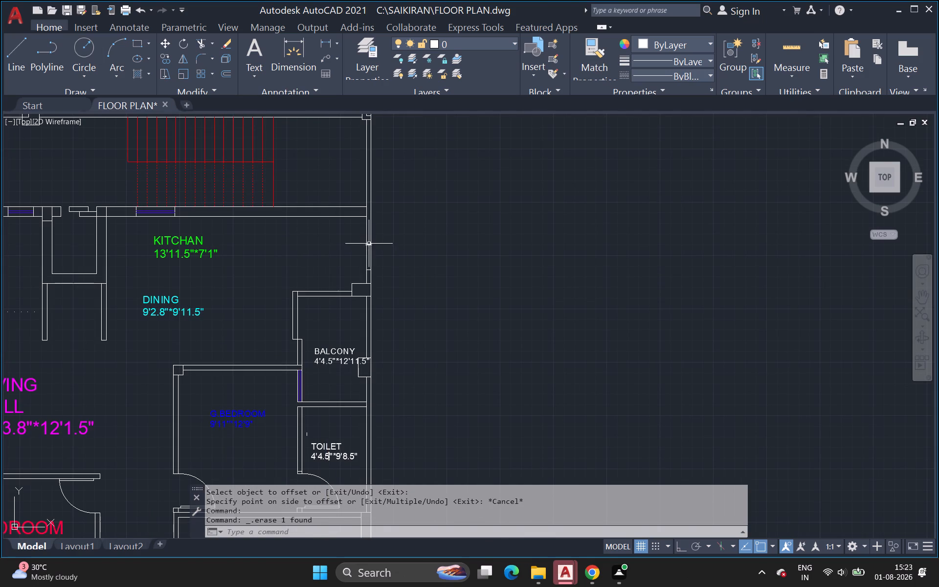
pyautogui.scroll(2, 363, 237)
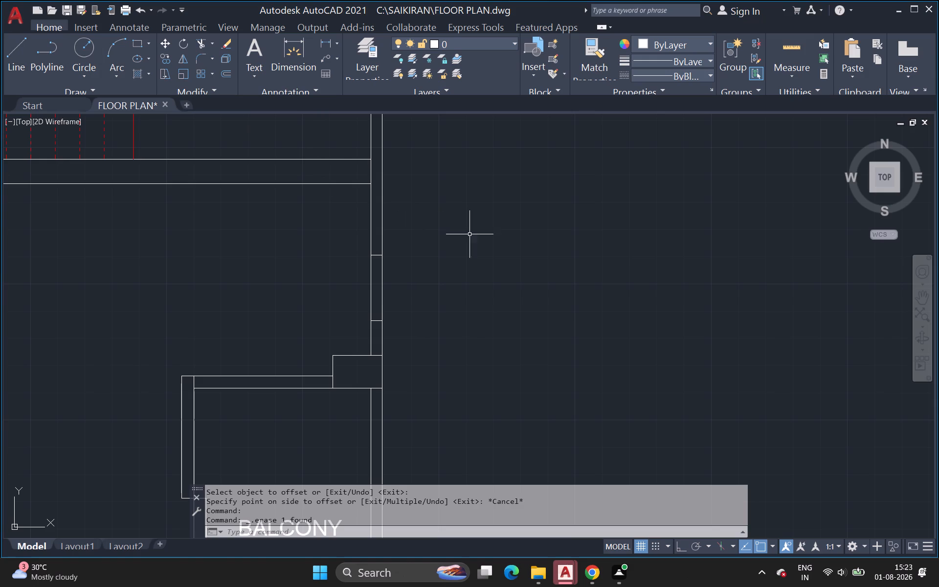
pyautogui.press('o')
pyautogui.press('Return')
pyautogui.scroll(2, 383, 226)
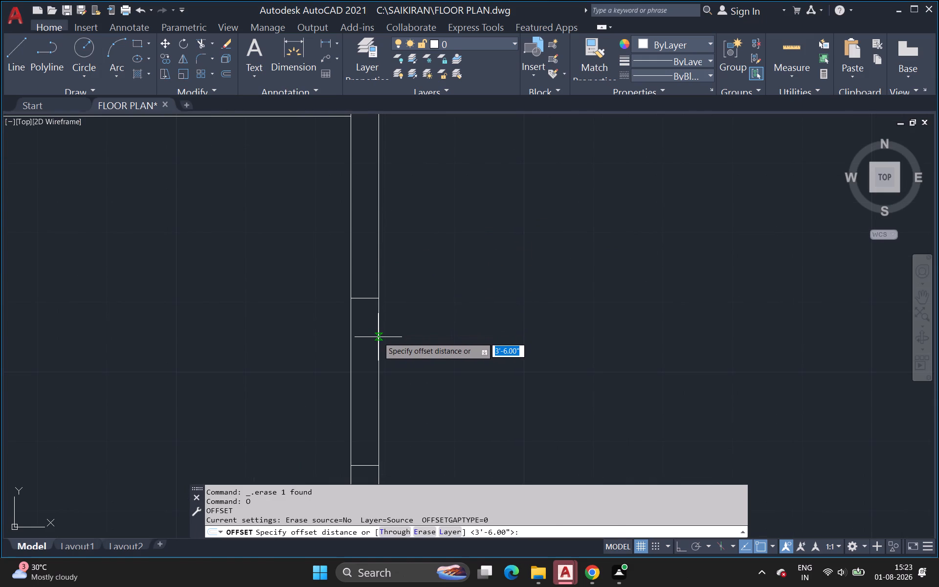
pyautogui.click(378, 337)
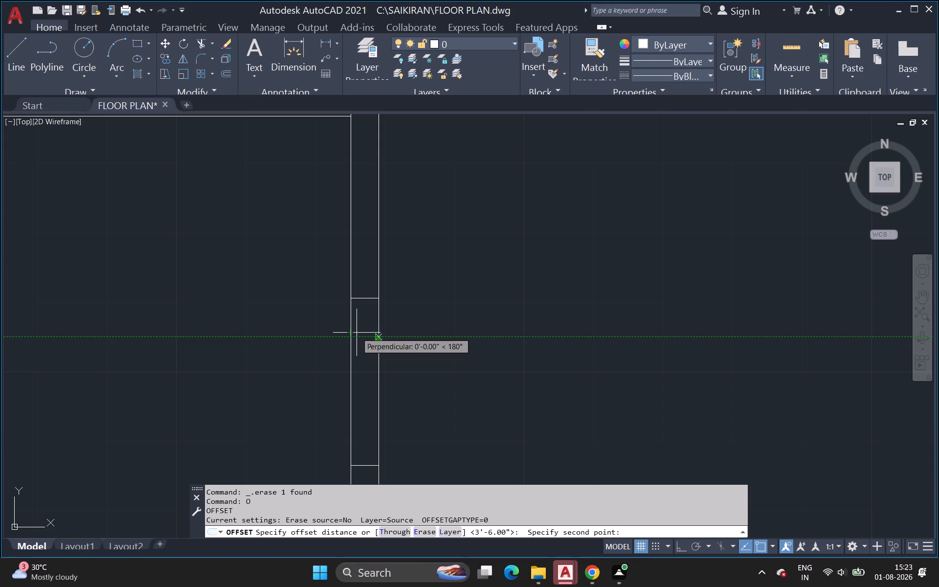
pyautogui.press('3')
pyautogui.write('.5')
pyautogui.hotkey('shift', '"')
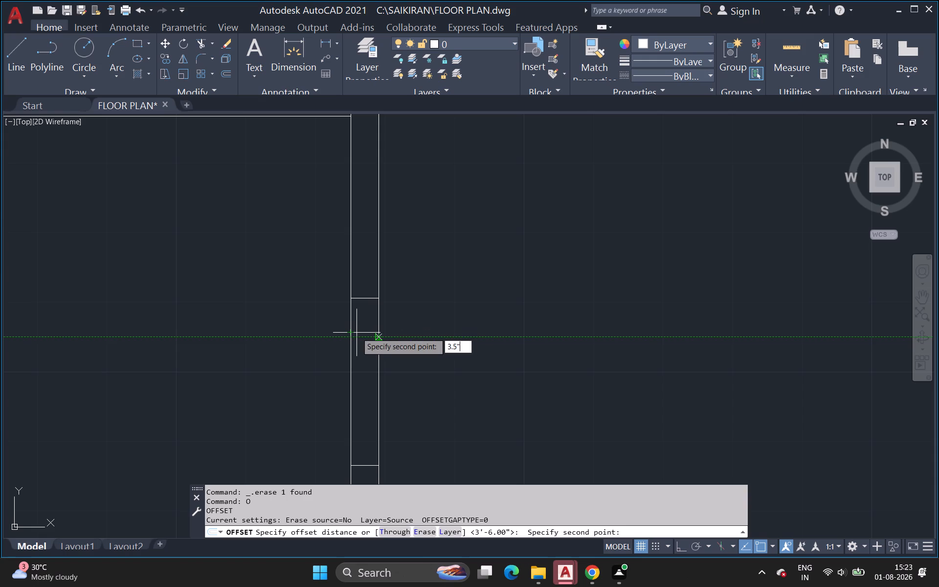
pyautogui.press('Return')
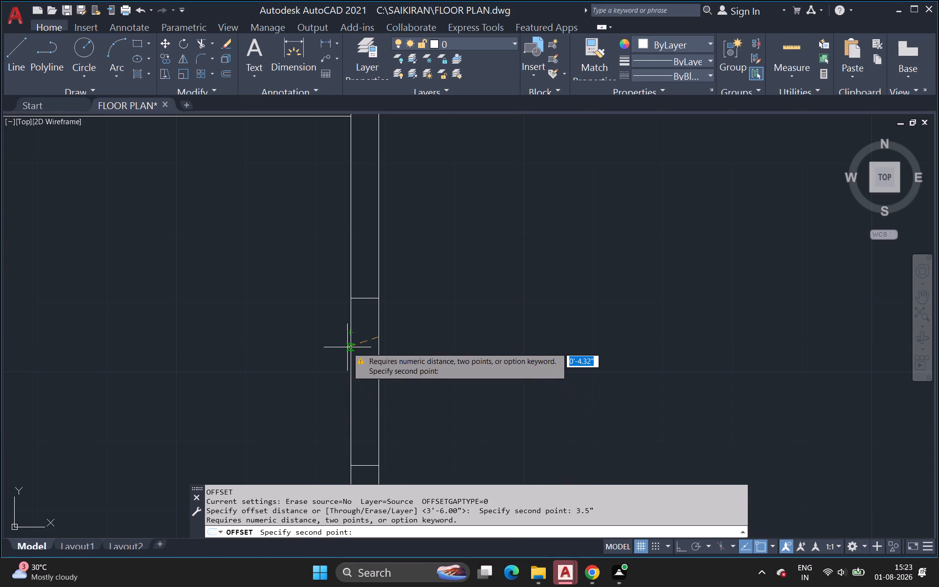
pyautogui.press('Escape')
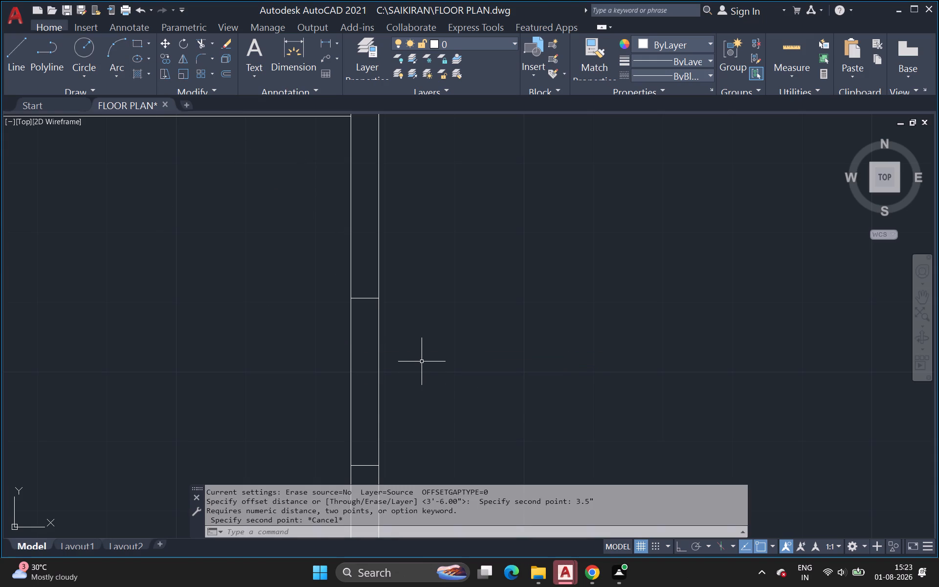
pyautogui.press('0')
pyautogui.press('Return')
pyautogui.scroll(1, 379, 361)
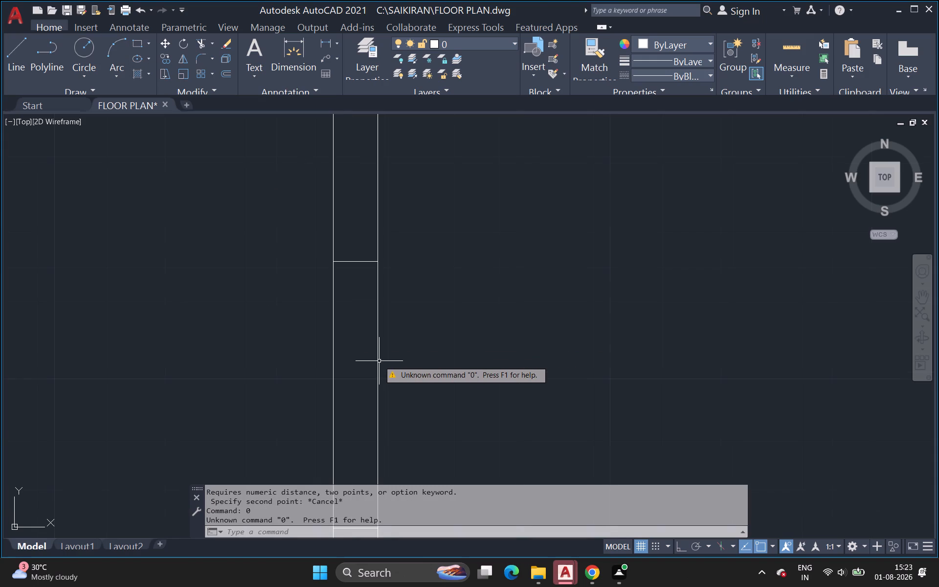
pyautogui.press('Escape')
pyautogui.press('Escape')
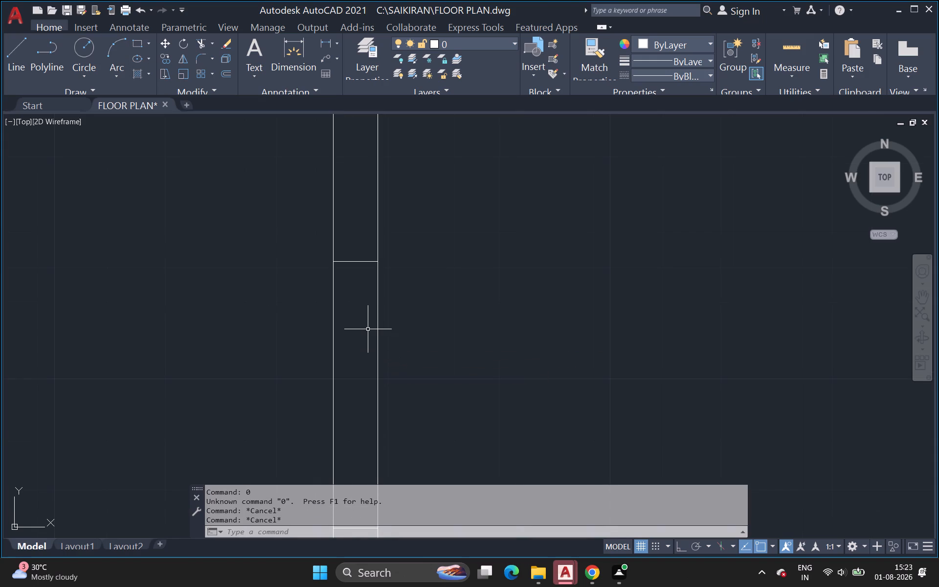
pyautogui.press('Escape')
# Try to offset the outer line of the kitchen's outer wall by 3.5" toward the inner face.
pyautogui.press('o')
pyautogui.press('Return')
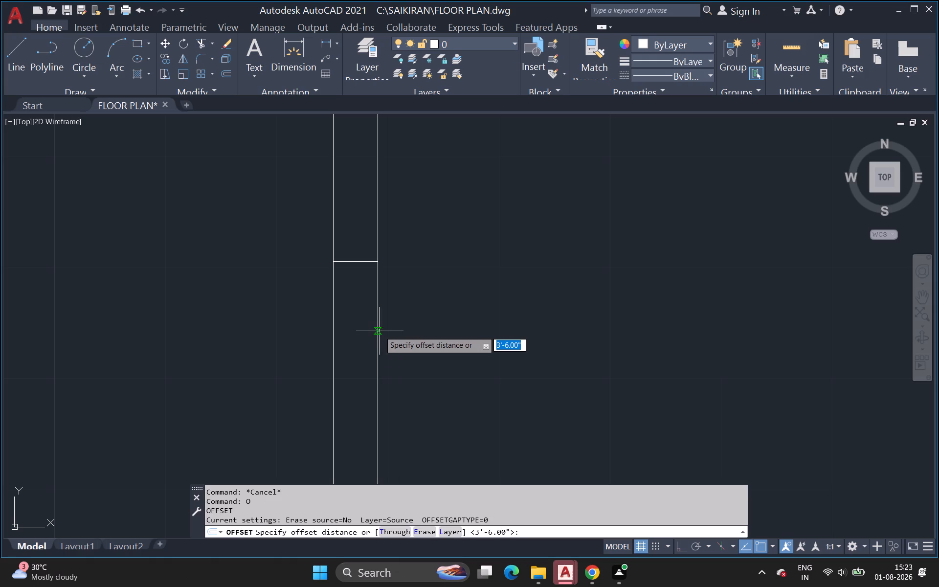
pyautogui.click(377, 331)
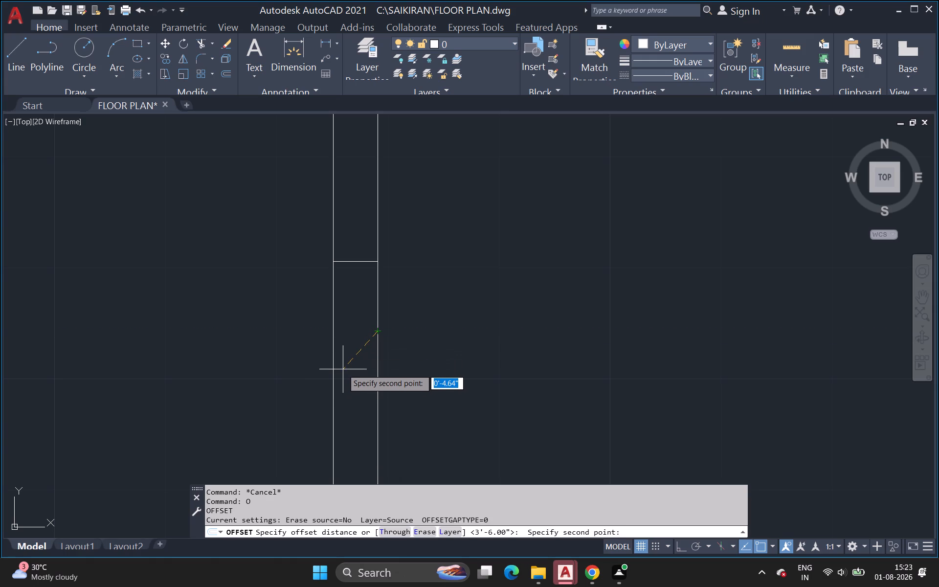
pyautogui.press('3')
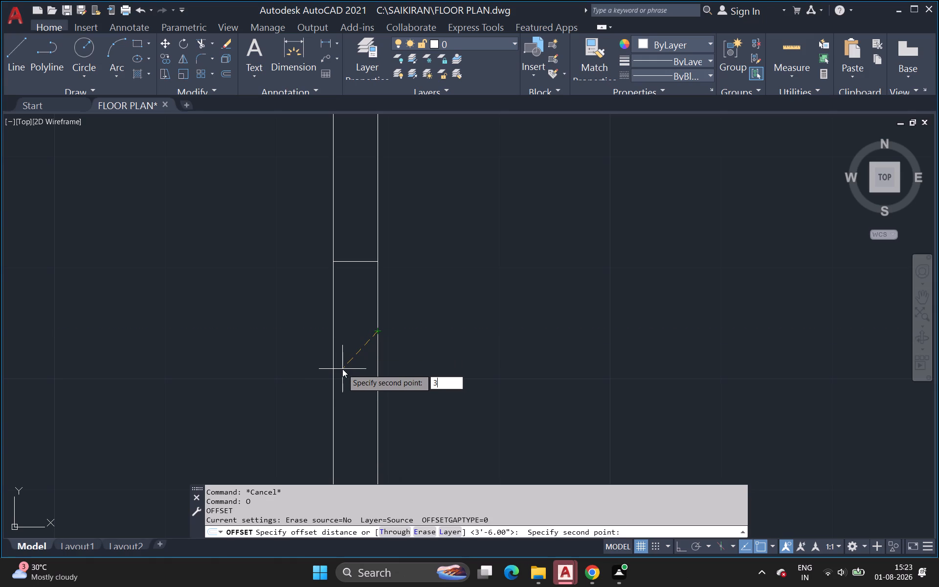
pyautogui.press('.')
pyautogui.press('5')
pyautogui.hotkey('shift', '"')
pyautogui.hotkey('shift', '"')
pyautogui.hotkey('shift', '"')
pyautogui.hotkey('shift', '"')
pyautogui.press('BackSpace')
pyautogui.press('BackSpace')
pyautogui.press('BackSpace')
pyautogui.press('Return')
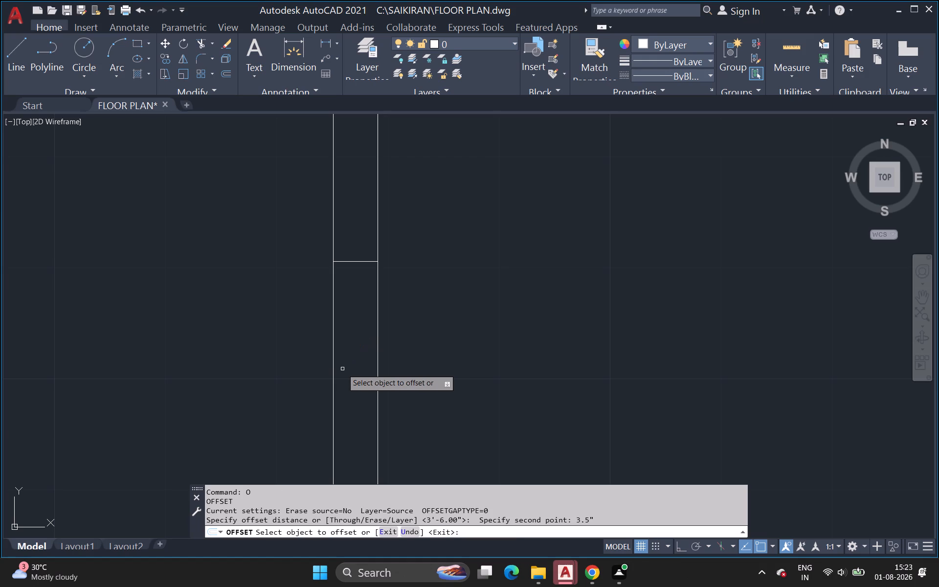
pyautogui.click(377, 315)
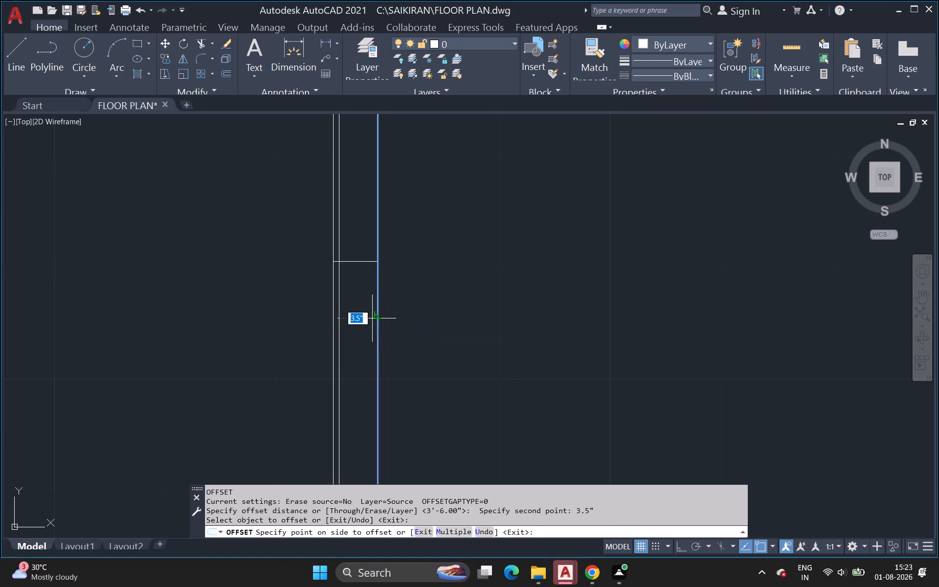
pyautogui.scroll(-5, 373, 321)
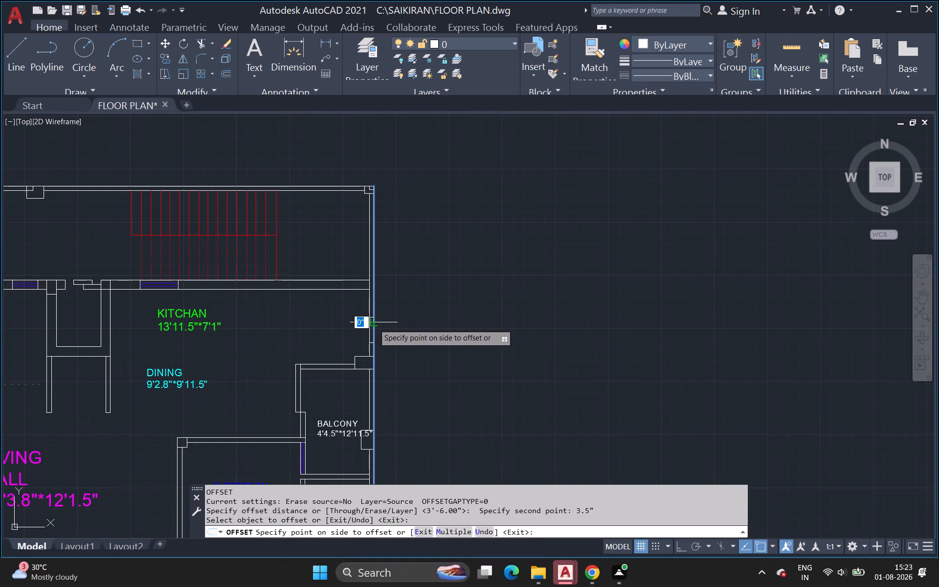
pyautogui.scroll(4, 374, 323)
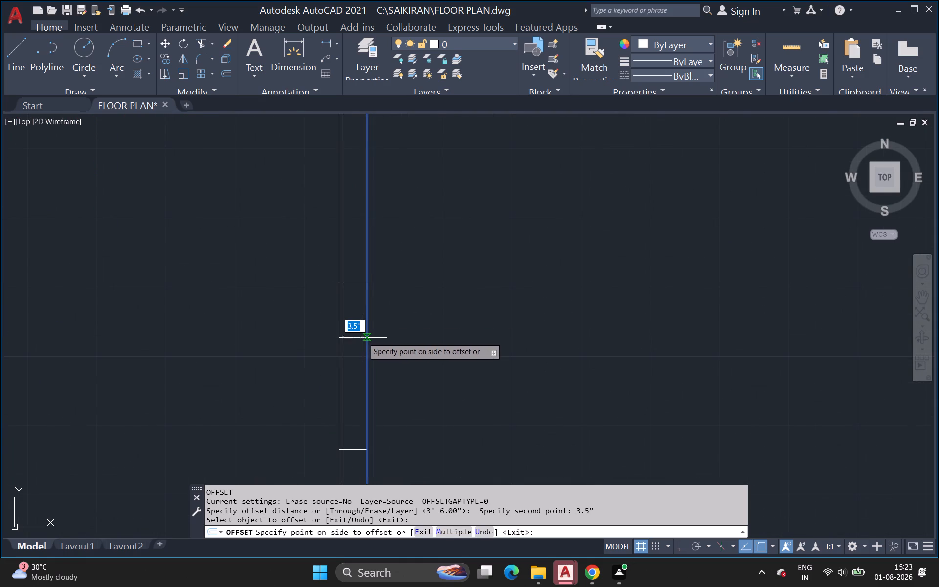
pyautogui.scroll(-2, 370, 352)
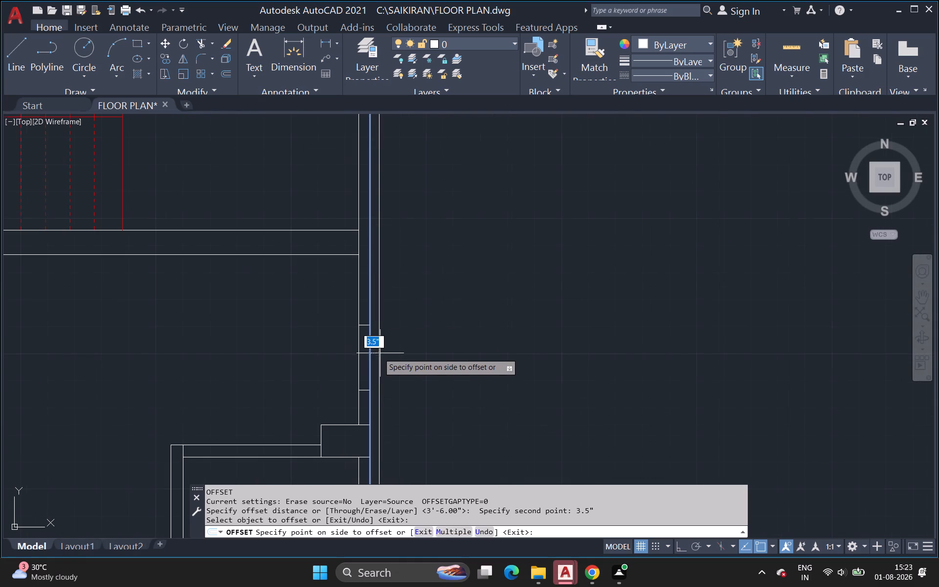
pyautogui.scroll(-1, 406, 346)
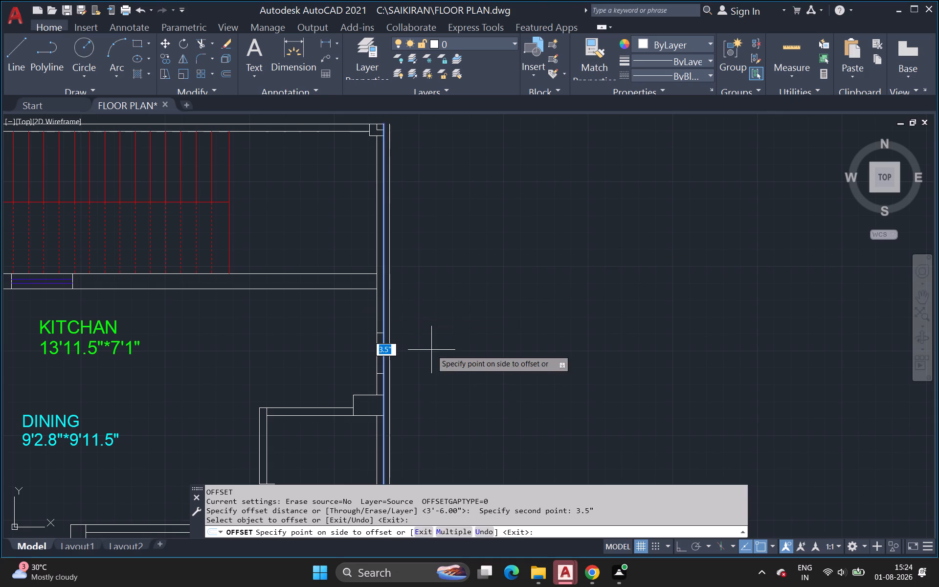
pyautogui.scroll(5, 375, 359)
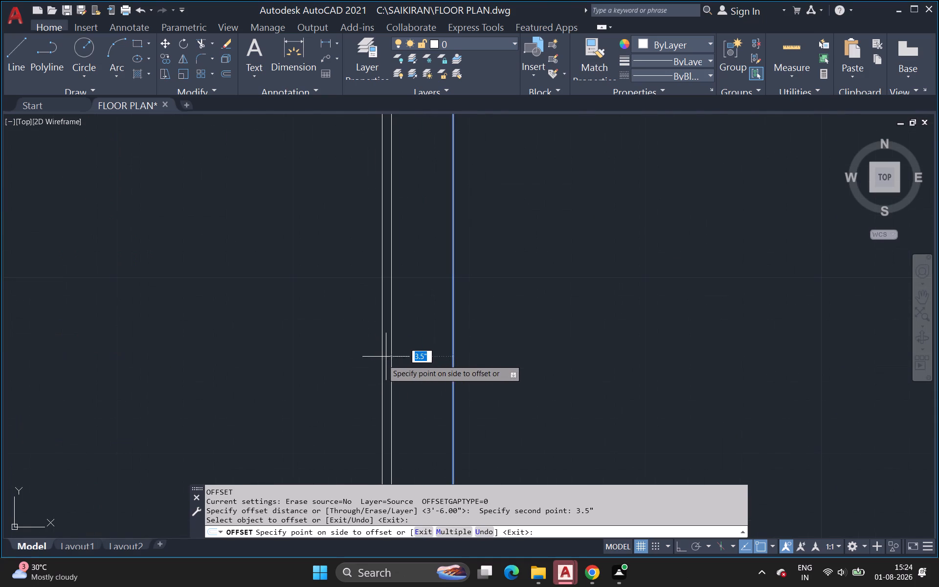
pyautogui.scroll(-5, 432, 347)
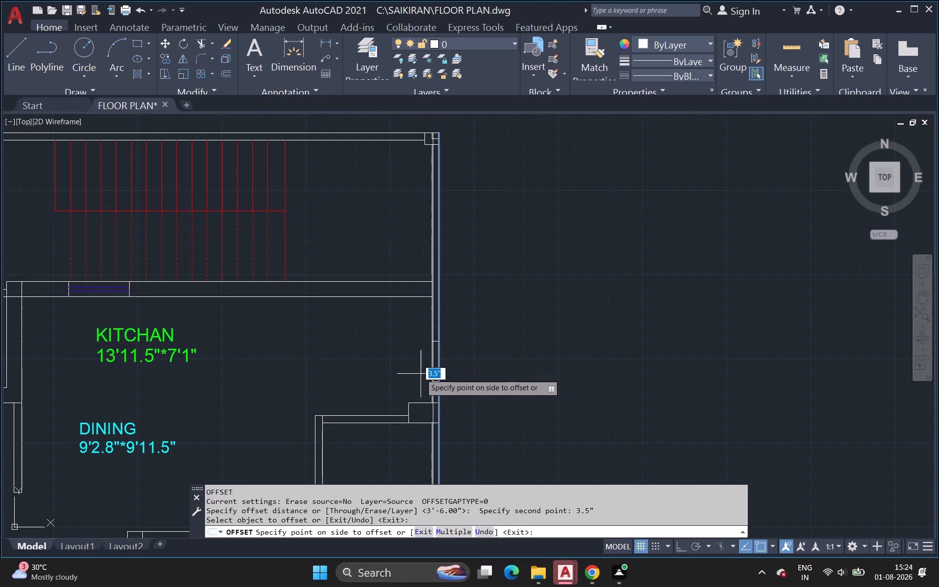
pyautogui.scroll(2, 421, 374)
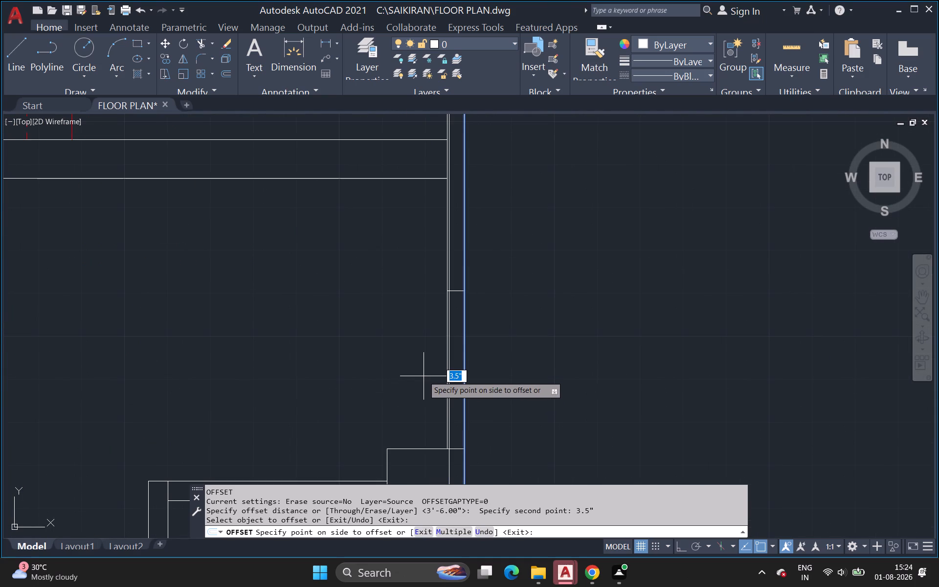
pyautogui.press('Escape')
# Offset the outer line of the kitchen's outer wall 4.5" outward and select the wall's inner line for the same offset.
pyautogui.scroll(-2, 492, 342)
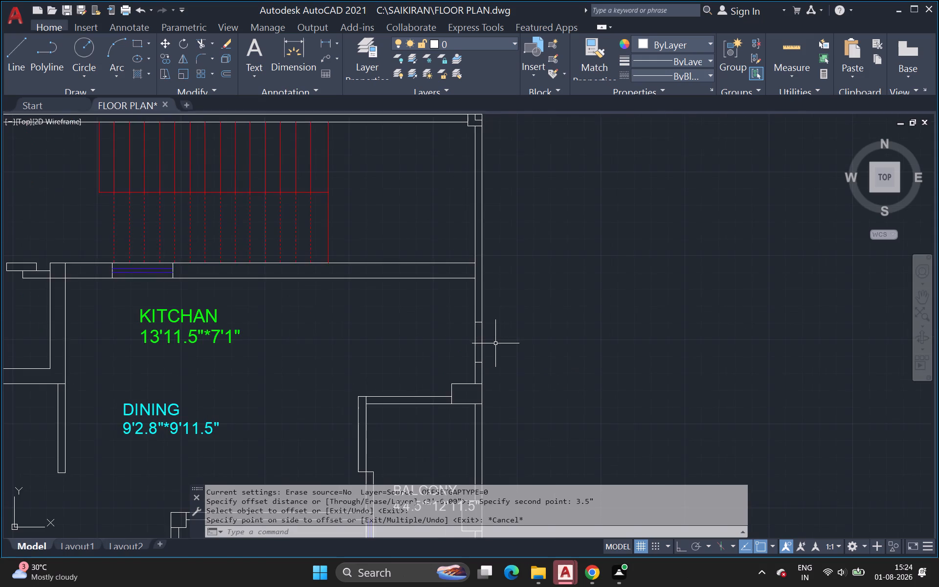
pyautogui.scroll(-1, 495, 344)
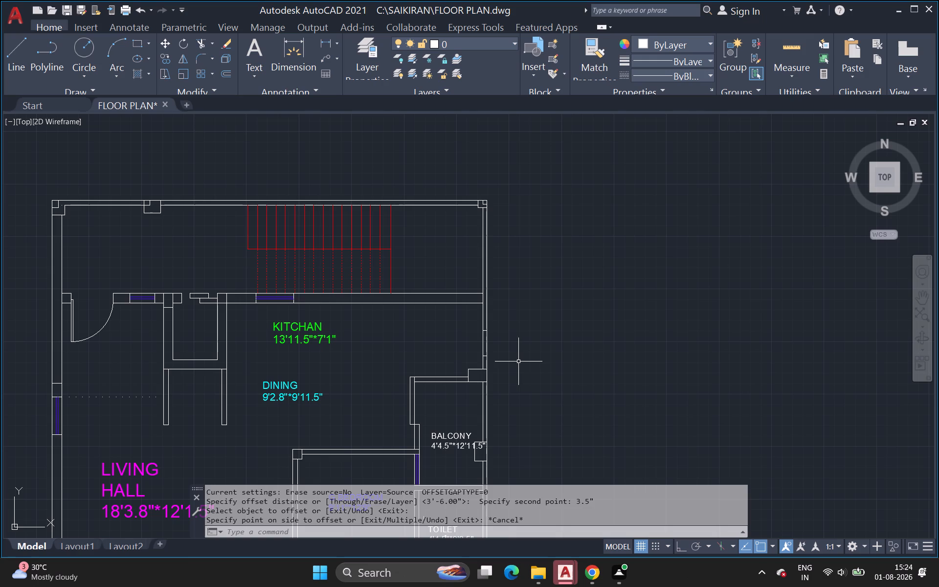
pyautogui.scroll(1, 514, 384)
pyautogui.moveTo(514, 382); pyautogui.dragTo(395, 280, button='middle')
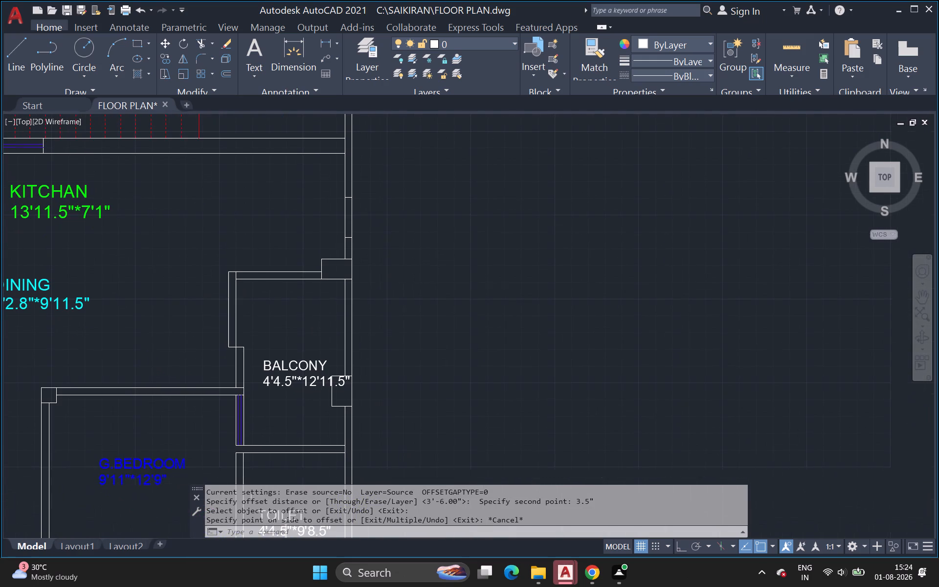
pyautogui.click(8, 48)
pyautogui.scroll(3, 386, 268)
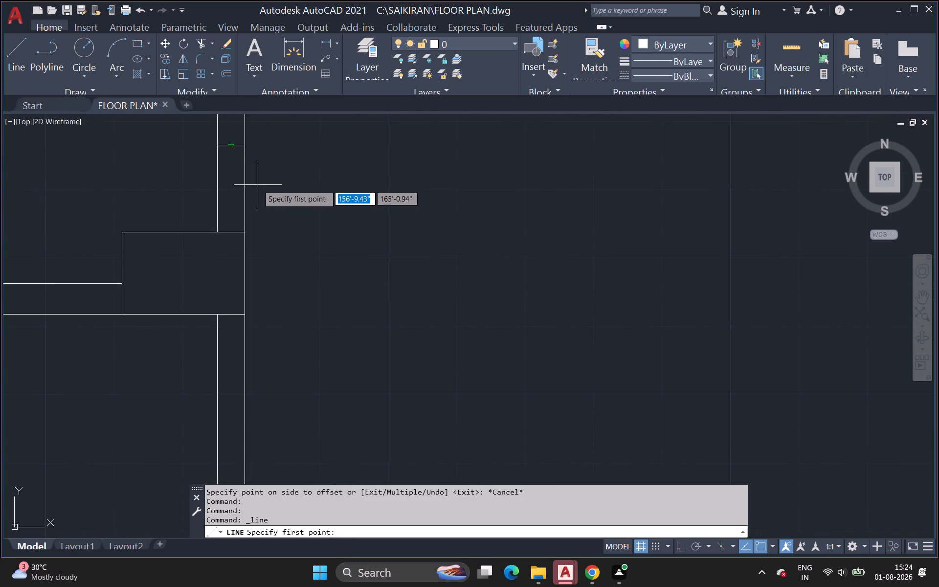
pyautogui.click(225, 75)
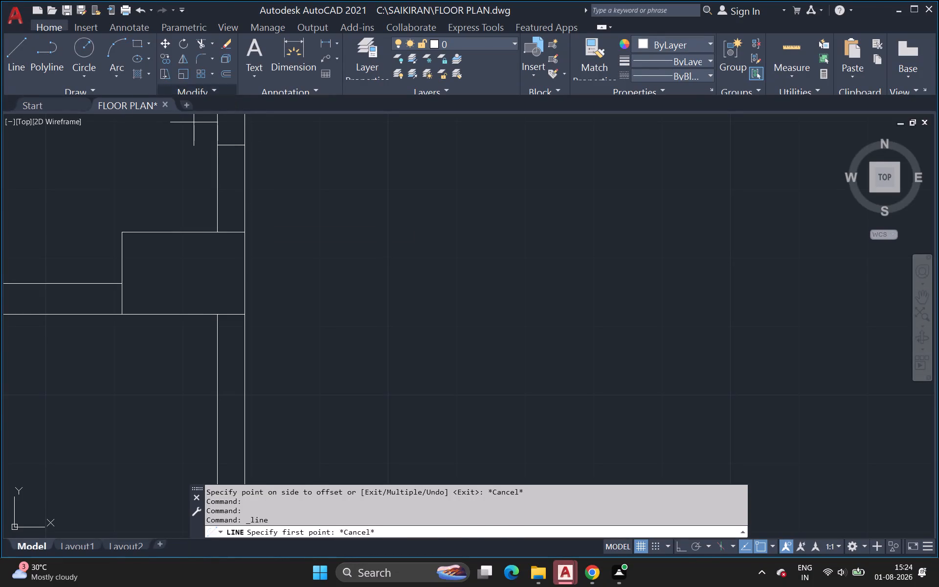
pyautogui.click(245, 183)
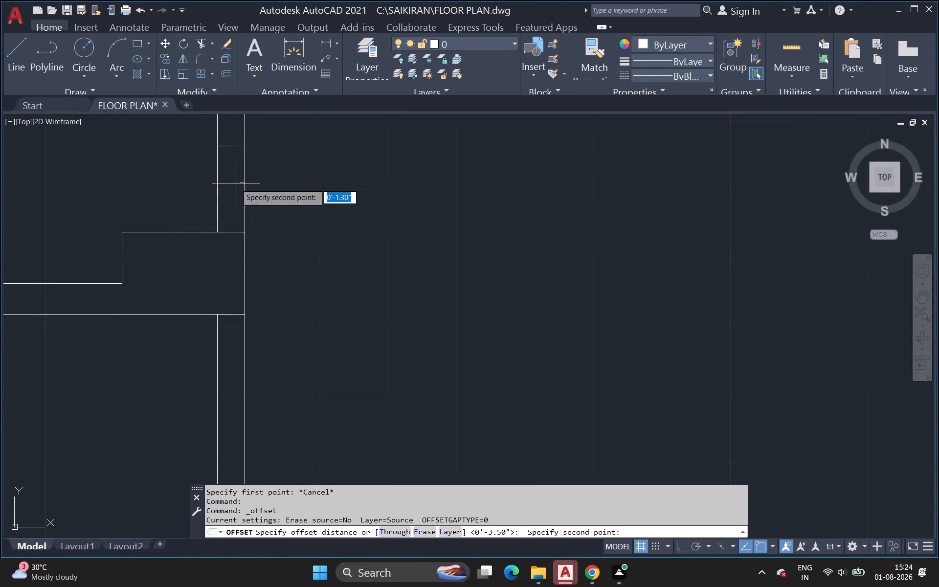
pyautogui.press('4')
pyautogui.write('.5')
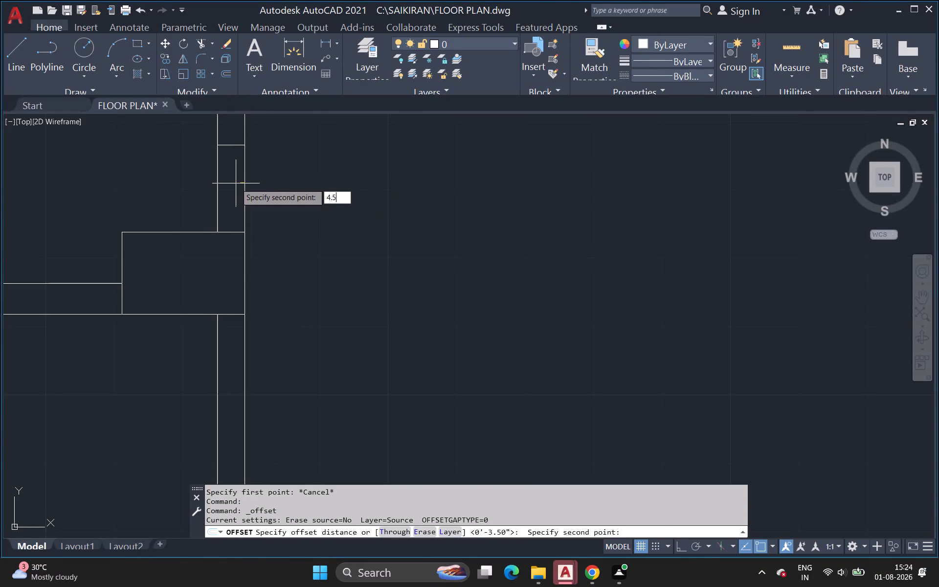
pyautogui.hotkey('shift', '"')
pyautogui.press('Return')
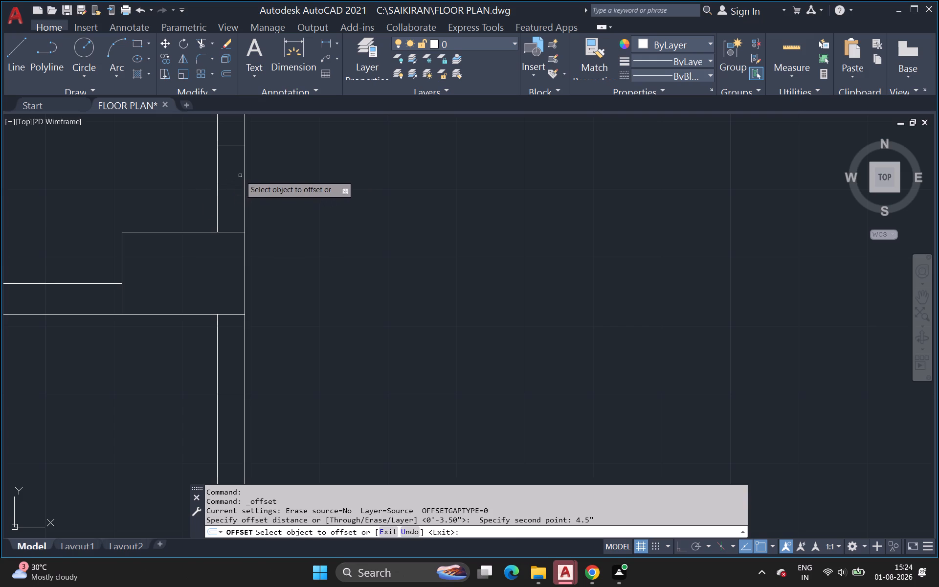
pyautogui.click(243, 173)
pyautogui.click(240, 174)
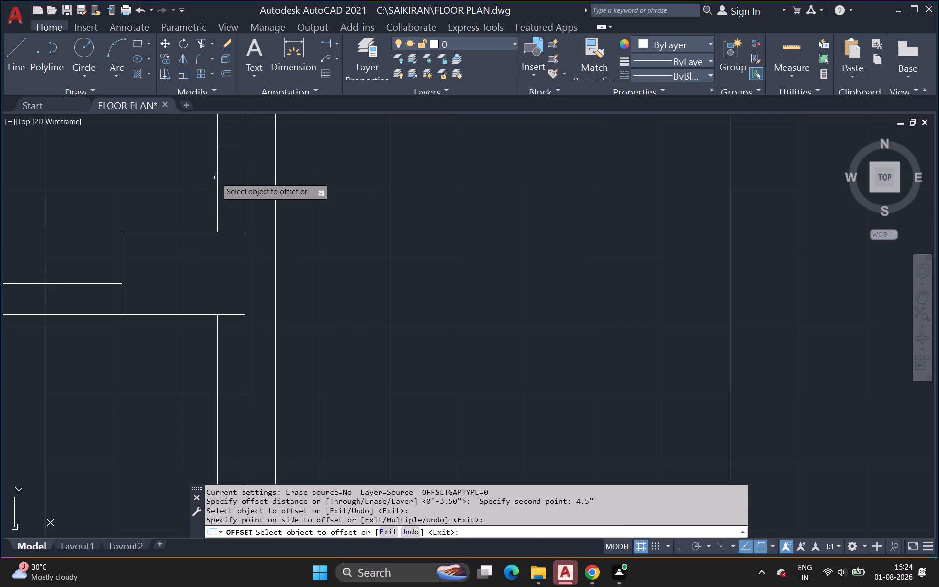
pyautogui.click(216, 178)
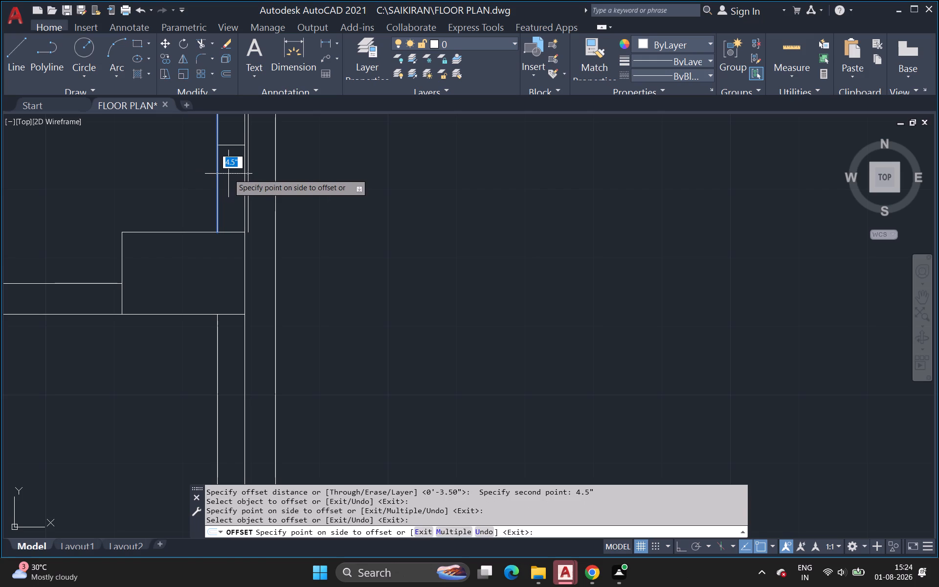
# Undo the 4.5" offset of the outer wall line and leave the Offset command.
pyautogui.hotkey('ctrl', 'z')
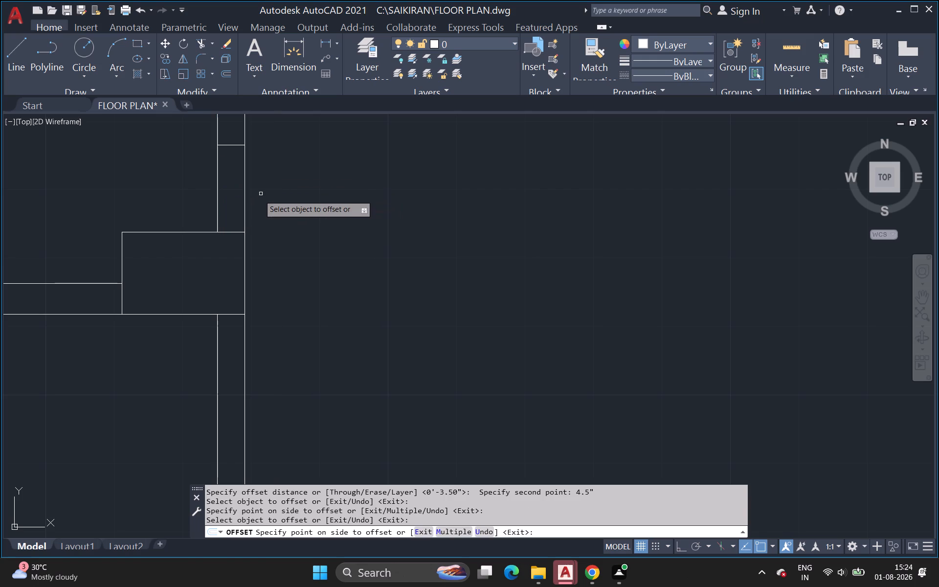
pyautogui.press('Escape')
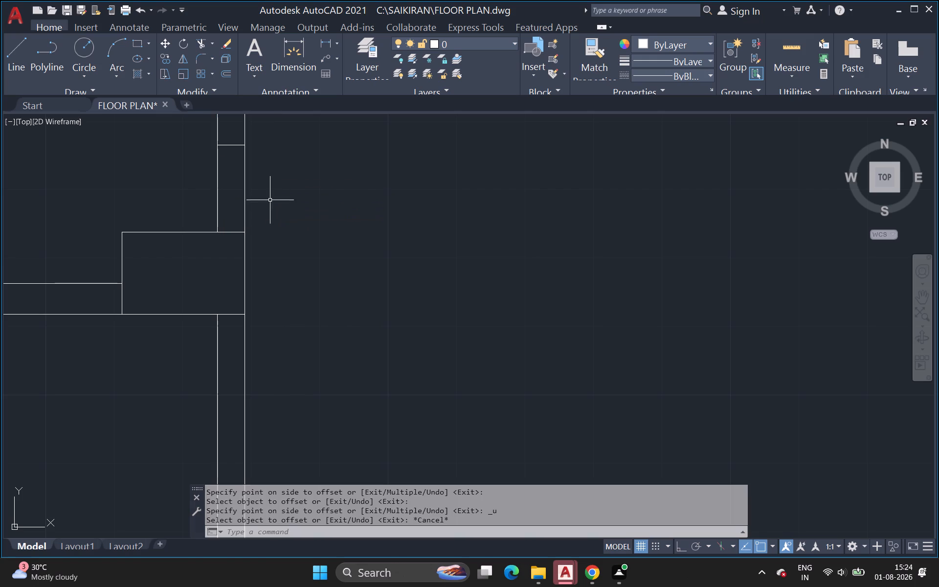
# Draw a vertical line across the opening in the kitchen's outer wall, between its two end lines, nearer the wall's inner face.
pyautogui.click(16, 56)
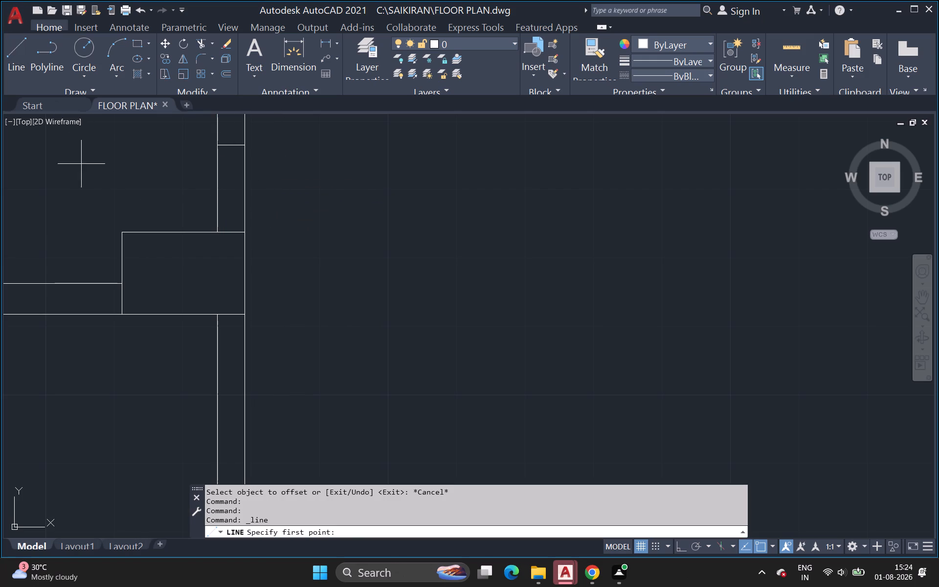
pyautogui.click(227, 232)
pyautogui.click(225, 146)
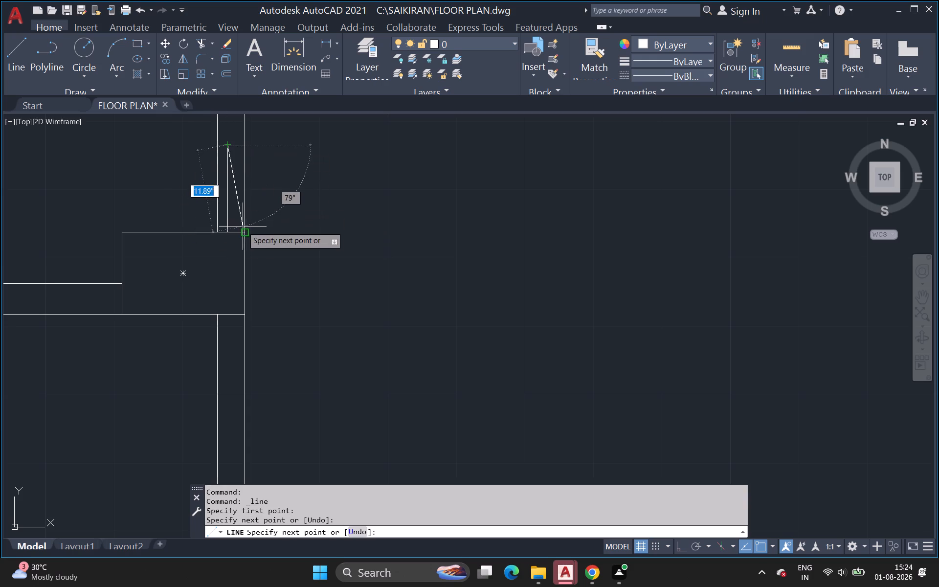
pyautogui.press('space')
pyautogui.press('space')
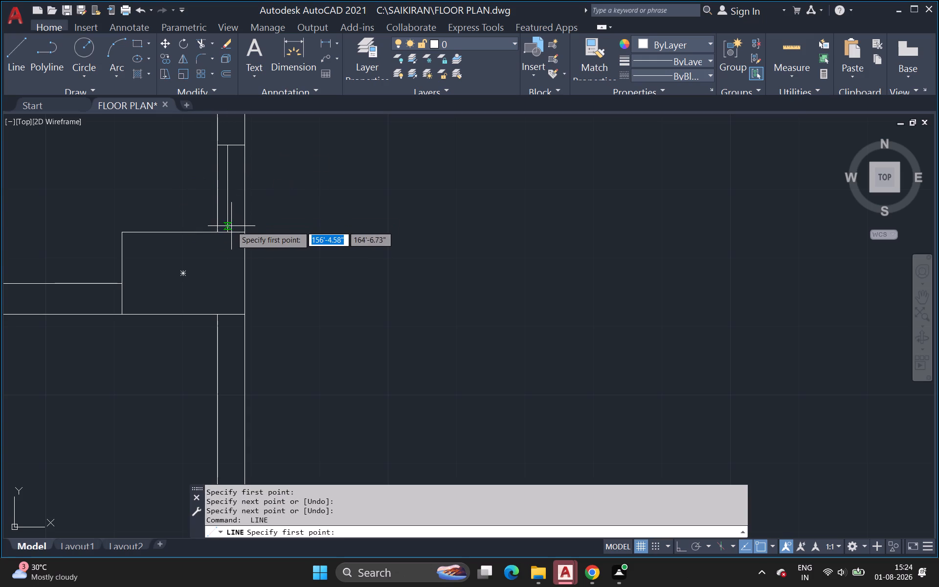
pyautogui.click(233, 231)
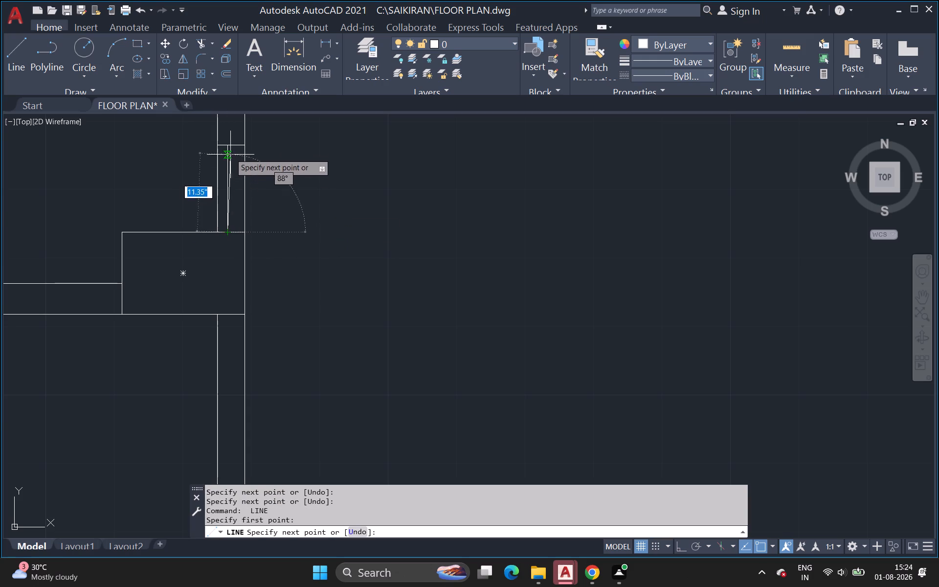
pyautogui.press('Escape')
# Draw a second vertical line between the end lines of the kitchen outer wall opening, just outward of the first line.
pyautogui.press('space')
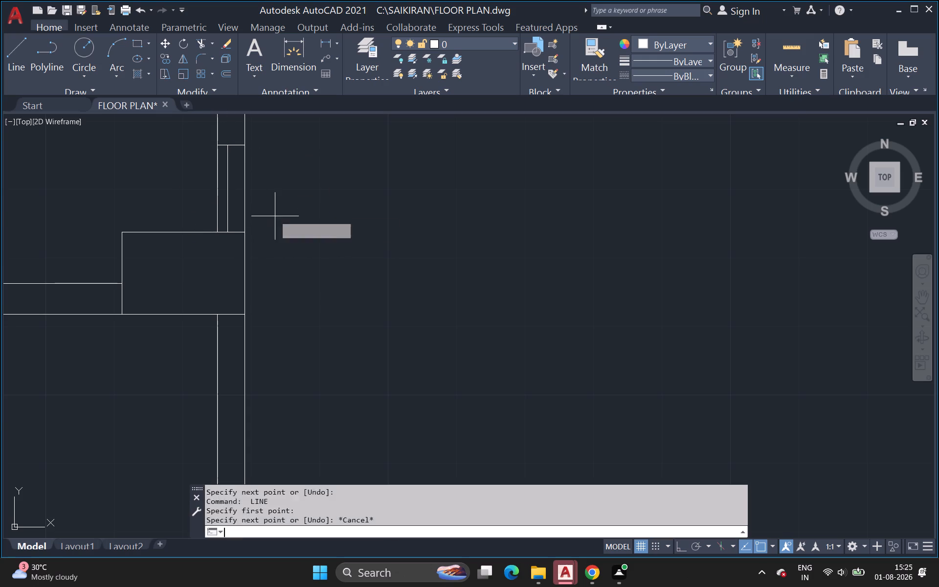
pyautogui.scroll(2, 232, 231)
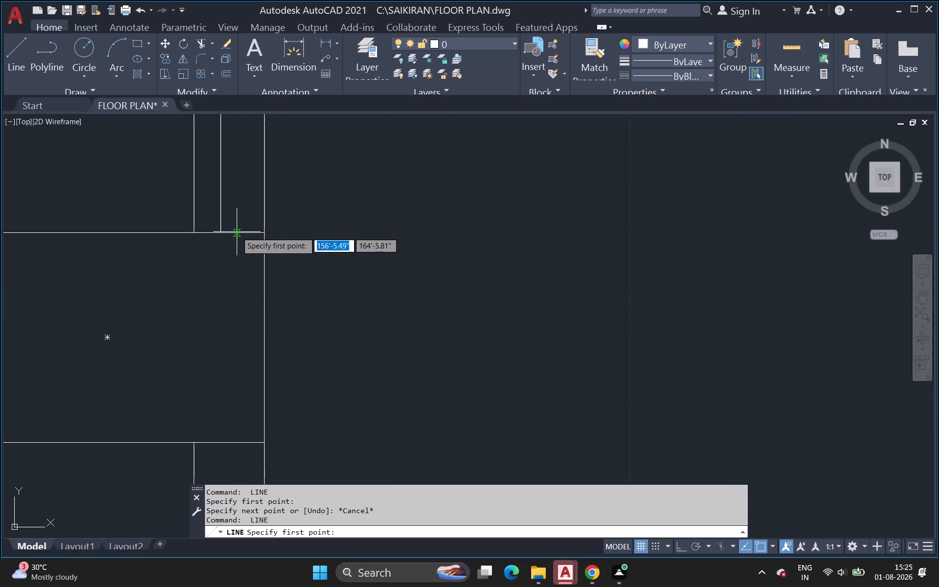
pyautogui.click(237, 232)
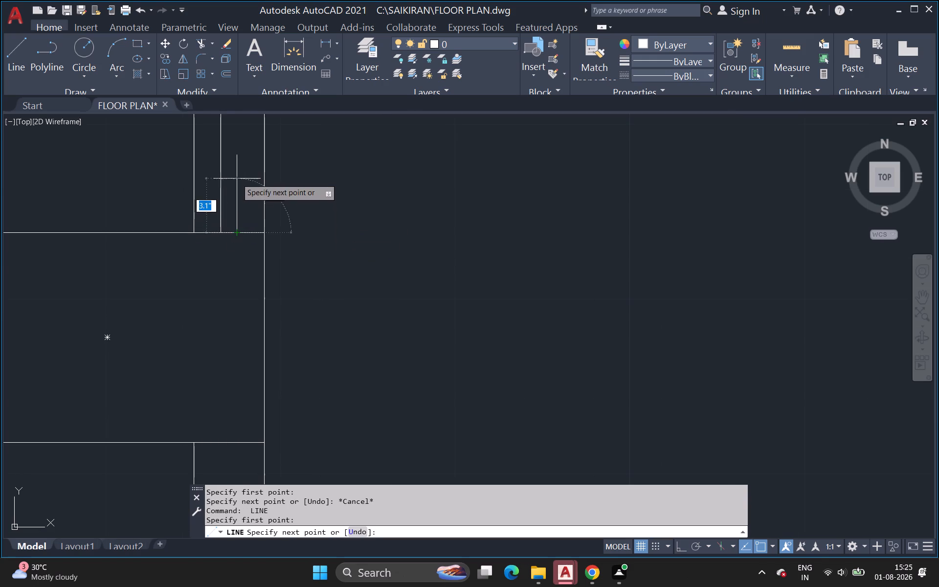
pyautogui.moveTo(237, 179); pyautogui.dragTo(228, 229, button='middle')
pyautogui.moveTo(229, 174); pyautogui.dragTo(228, 225, button='middle')
pyautogui.scroll(-1, 229, 174)
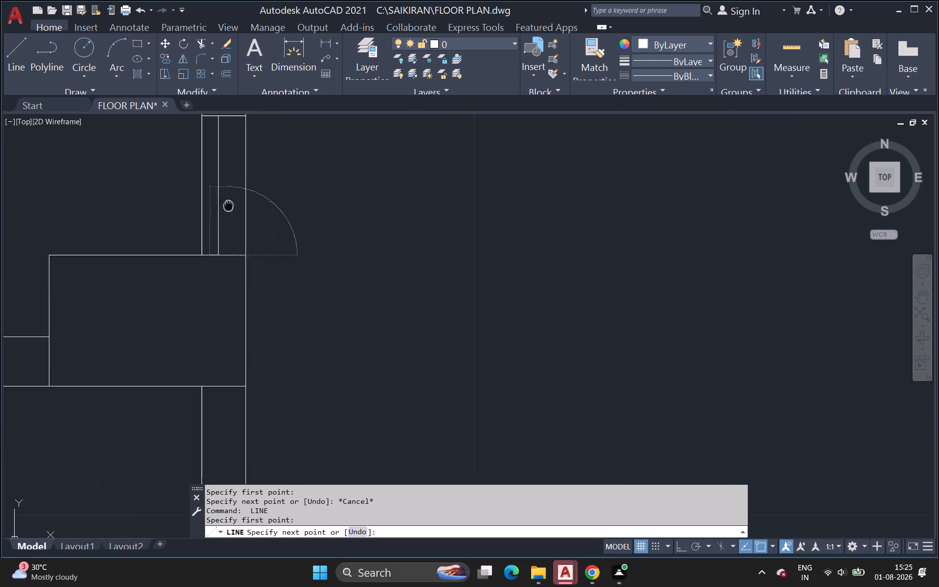
pyautogui.moveTo(228, 225); pyautogui.dragTo(228, 342, button='middle')
pyautogui.scroll(1, 228, 342)
pyautogui.click(230, 226)
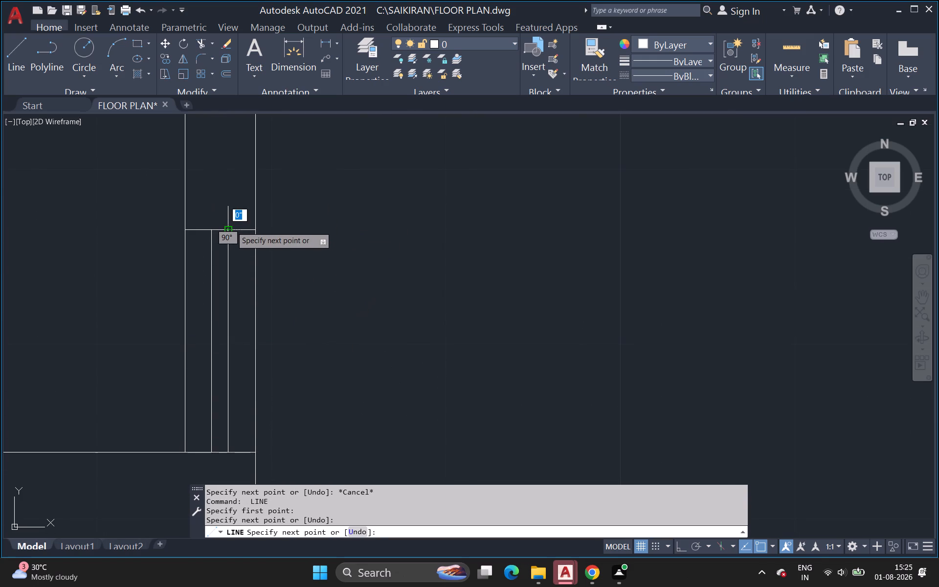
pyautogui.press('Escape')
# Change the colour of the two new window lines in the kitchen's outer wall opening to Blue and close their properties.
pyautogui.scroll(-2, 260, 294)
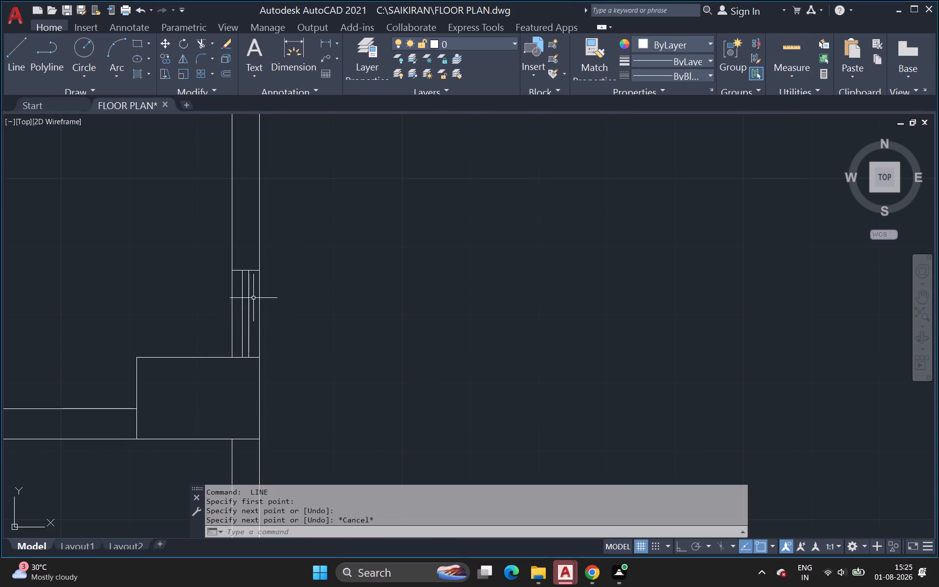
pyautogui.click(248, 301)
pyautogui.click(243, 302)
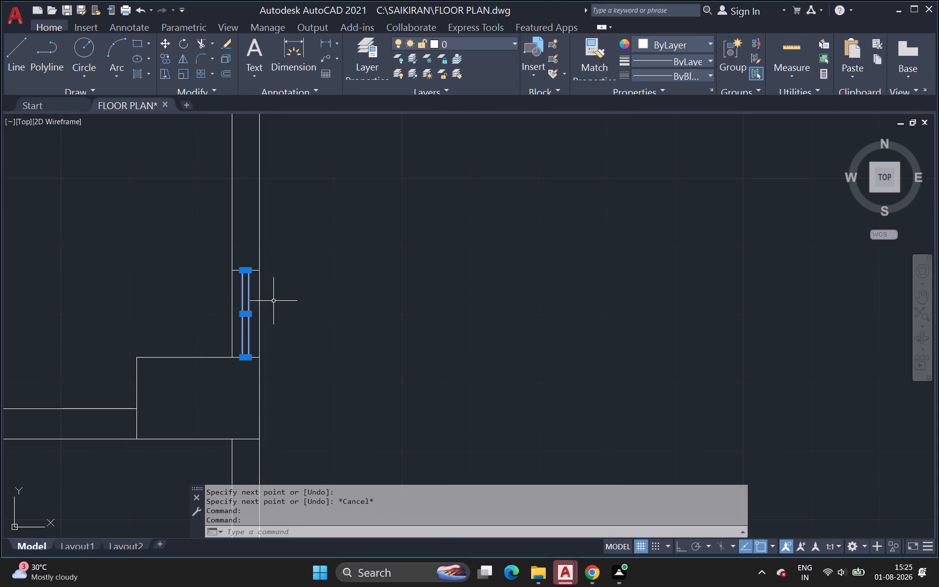
pyautogui.press('o')
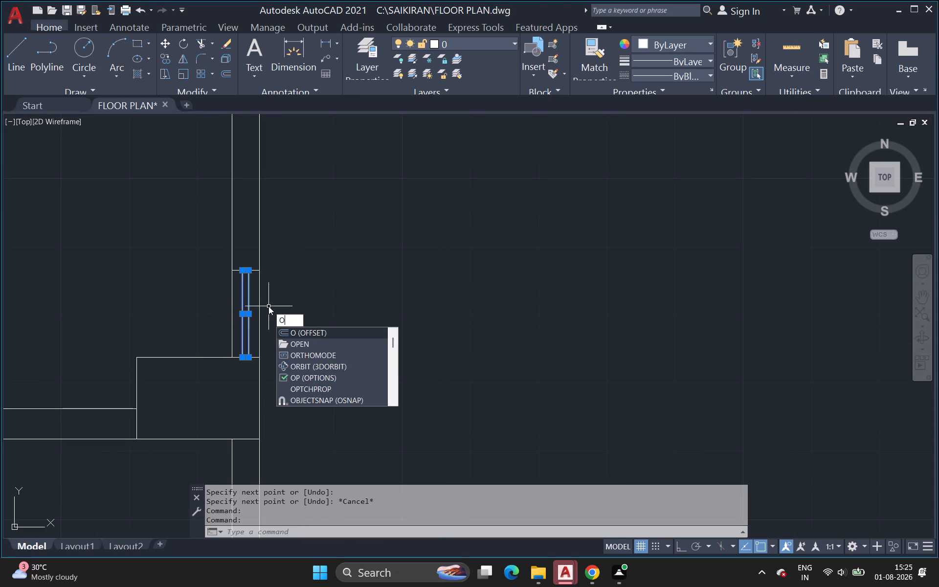
pyautogui.press('BackSpace')
pyautogui.press('p')
pyautogui.press('r')
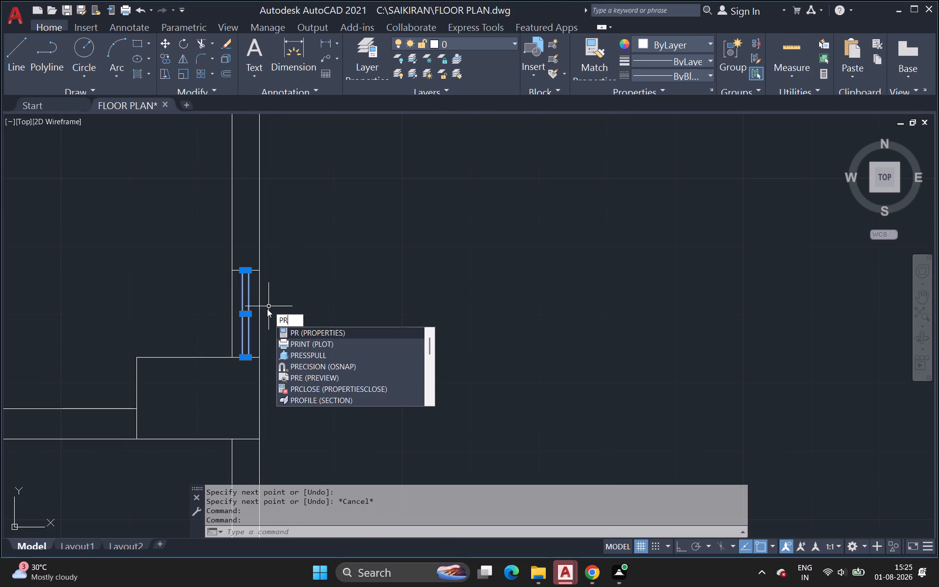
pyautogui.press('Return')
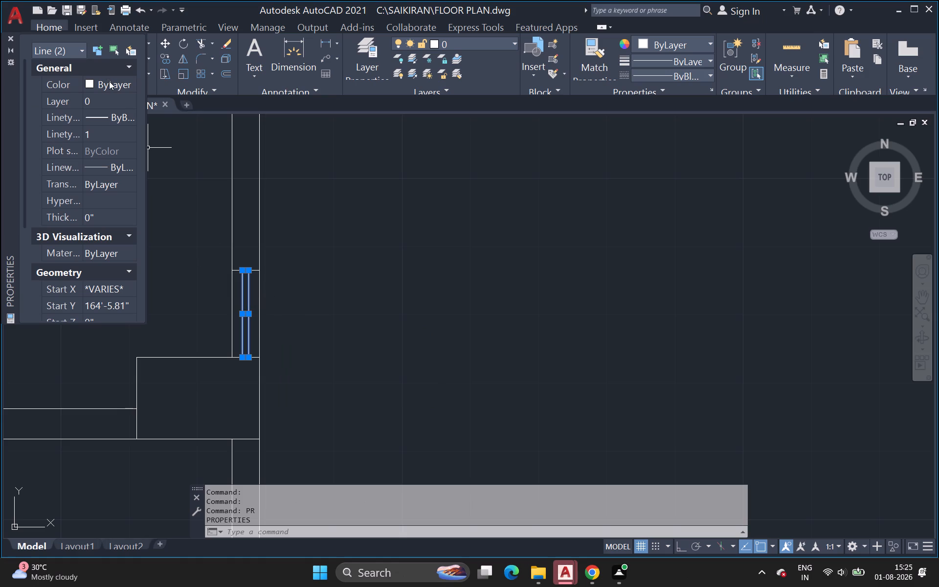
pyautogui.click(109, 81)
pyautogui.click(109, 84)
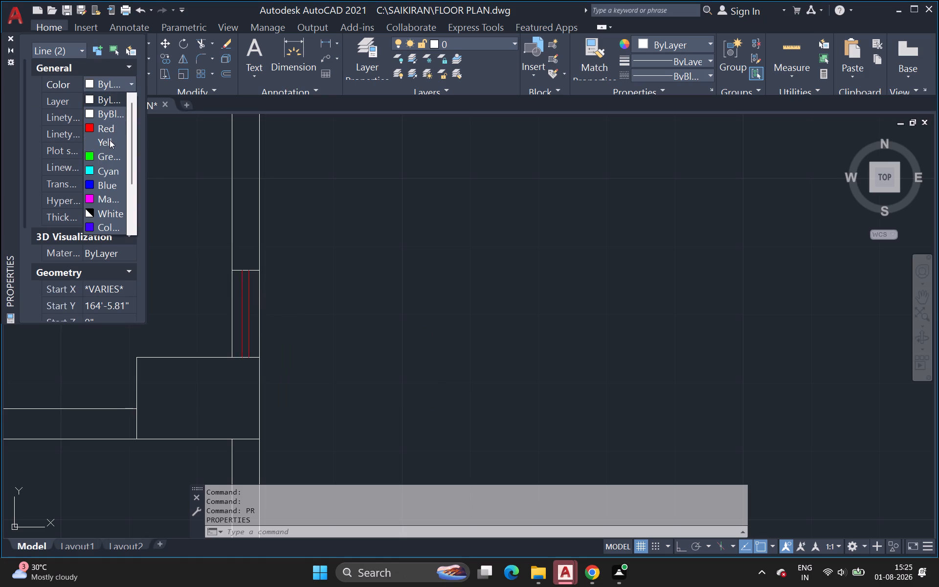
pyautogui.click(103, 184)
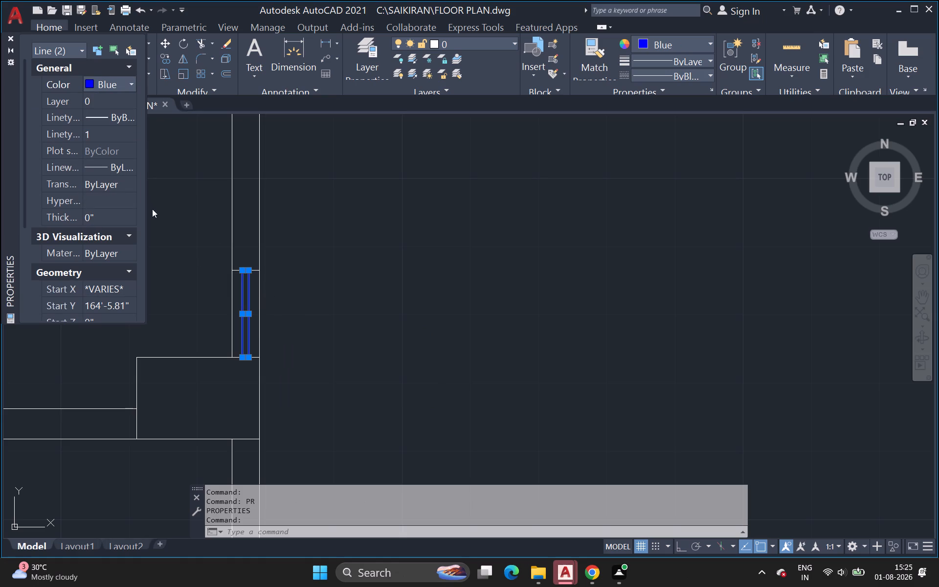
pyautogui.press('Escape')
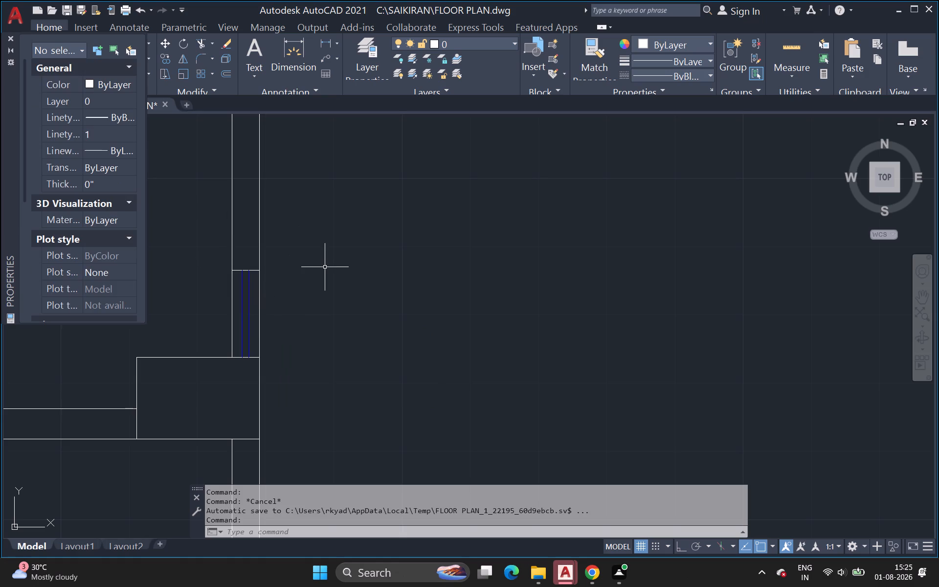
pyautogui.click(325, 267)
pyautogui.press('Escape')
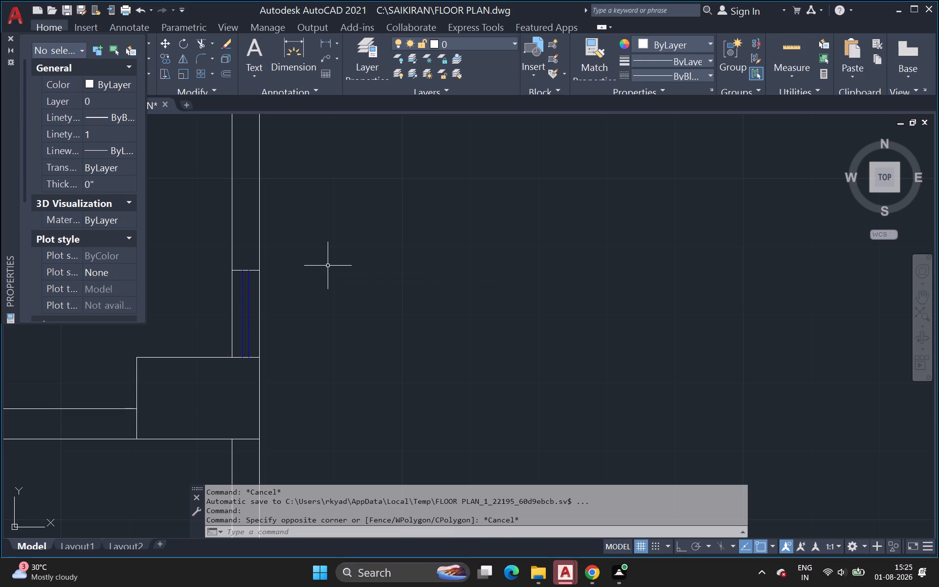
pyautogui.press('Escape')
pyautogui.scroll(-3, 327, 266)
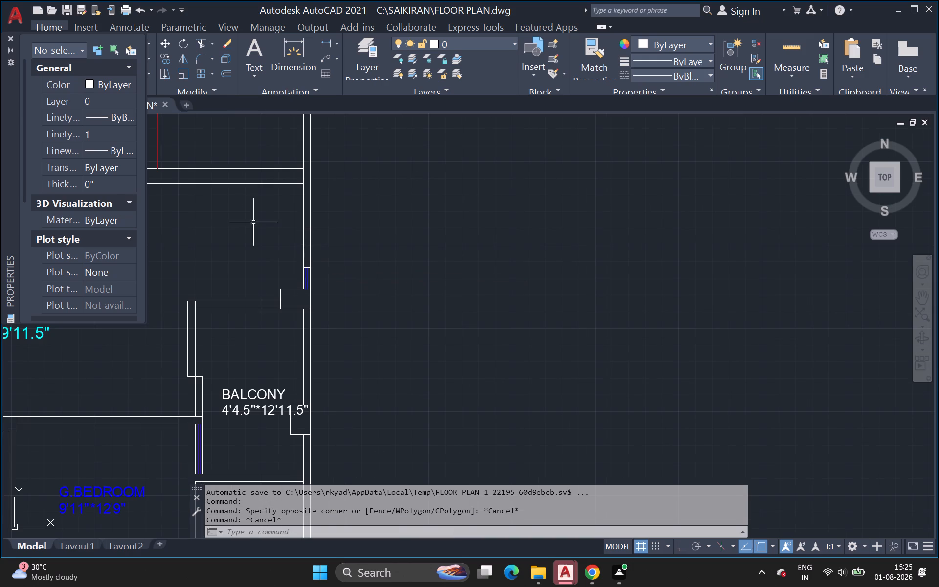
pyautogui.click(10, 40)
# Add the single-line text 6'7.5" WIDE CORRIDOR at 0 rotation in the staircase area above the entrance door, picking its height by points.
pyautogui.scroll(-2, 130, 241)
pyautogui.moveTo(131, 243); pyautogui.dragTo(440, 300, button='middle')
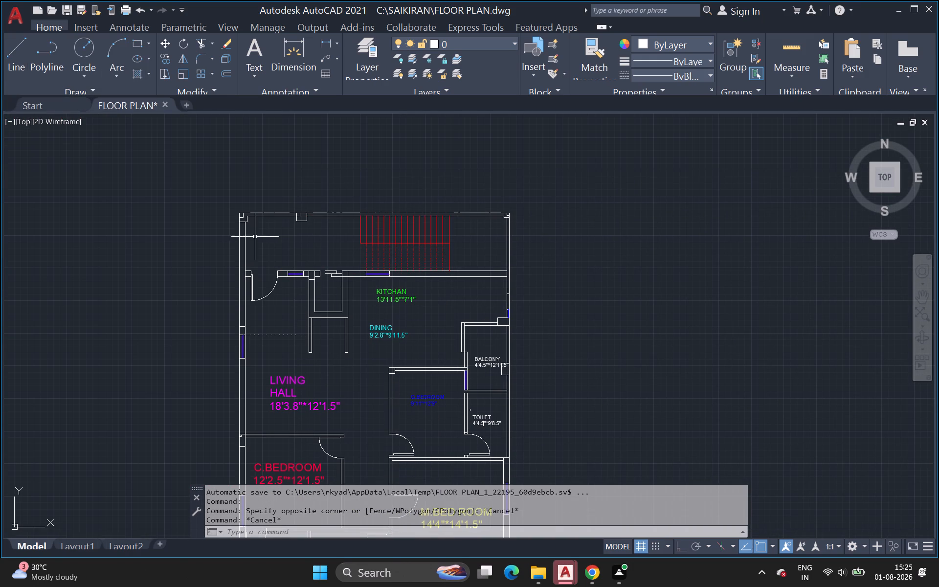
pyautogui.moveTo(281, 252); pyautogui.dragTo(251, 202, button='middle')
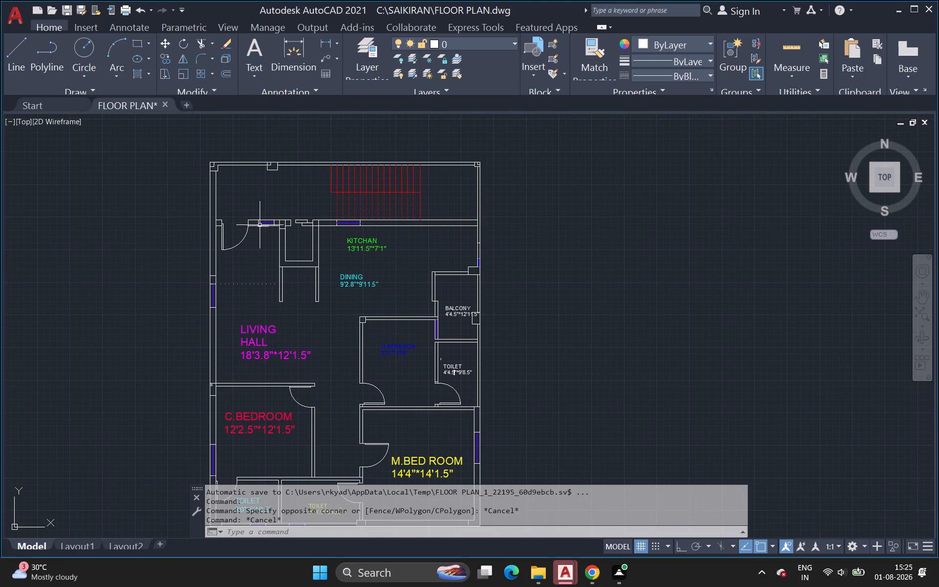
pyautogui.moveTo(260, 225); pyautogui.dragTo(251, 209, button='middle')
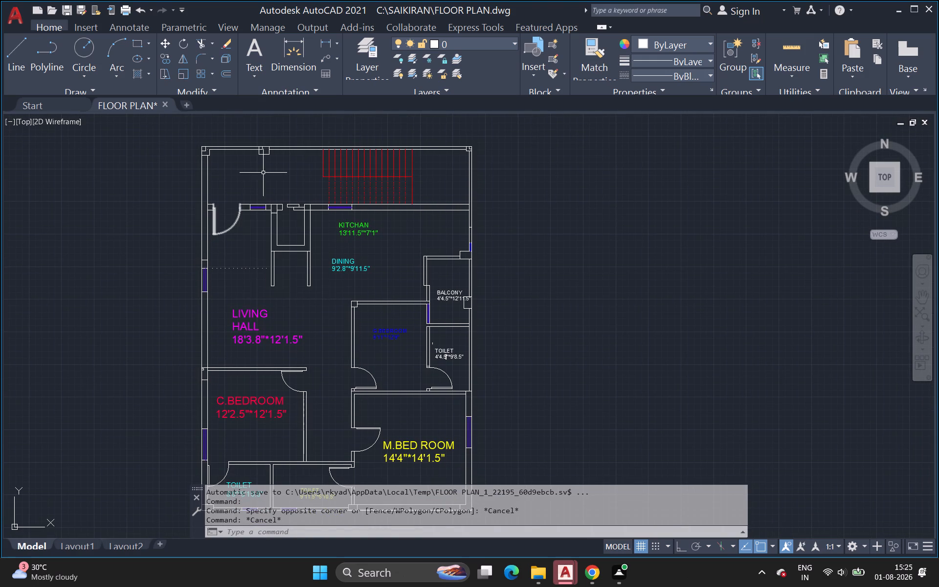
pyautogui.write('DT')
pyautogui.press('Return')
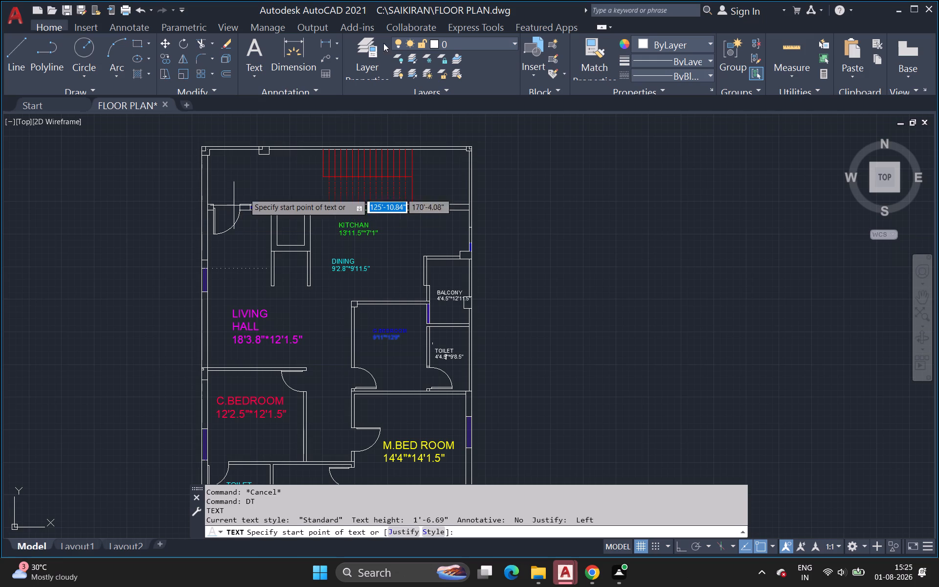
pyautogui.moveTo(241, 168); pyautogui.dragTo(252, 232, button='middle')
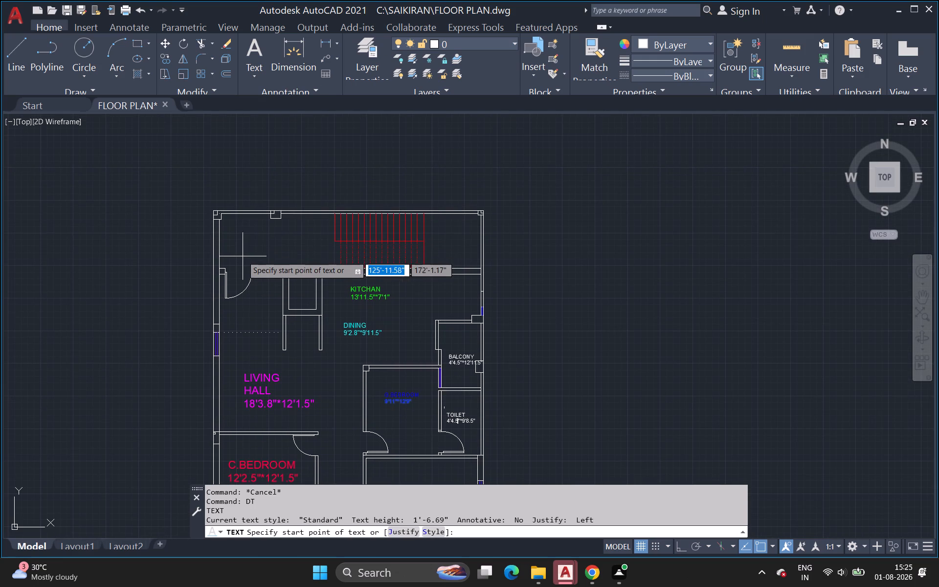
pyautogui.scroll(1, 246, 249)
pyautogui.click(234, 219)
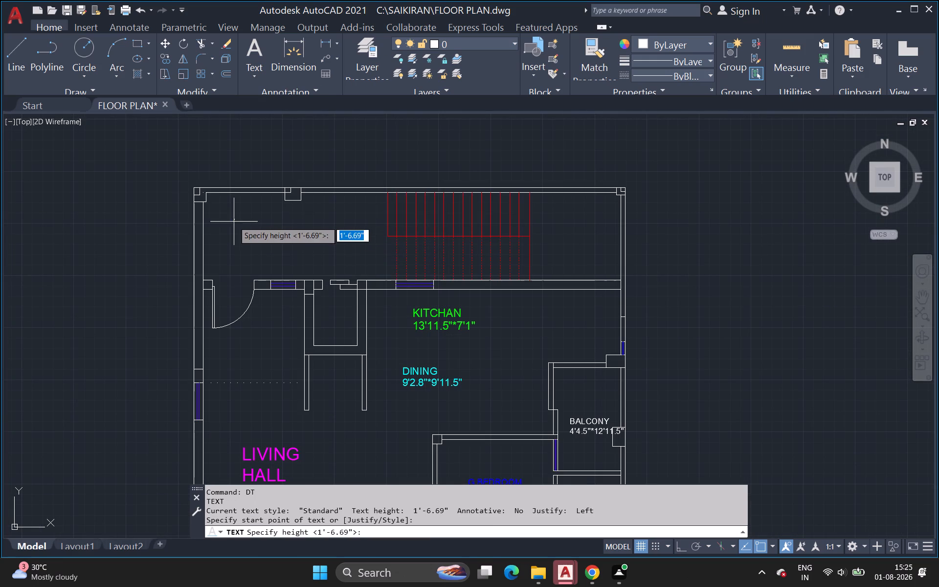
pyautogui.click(235, 241)
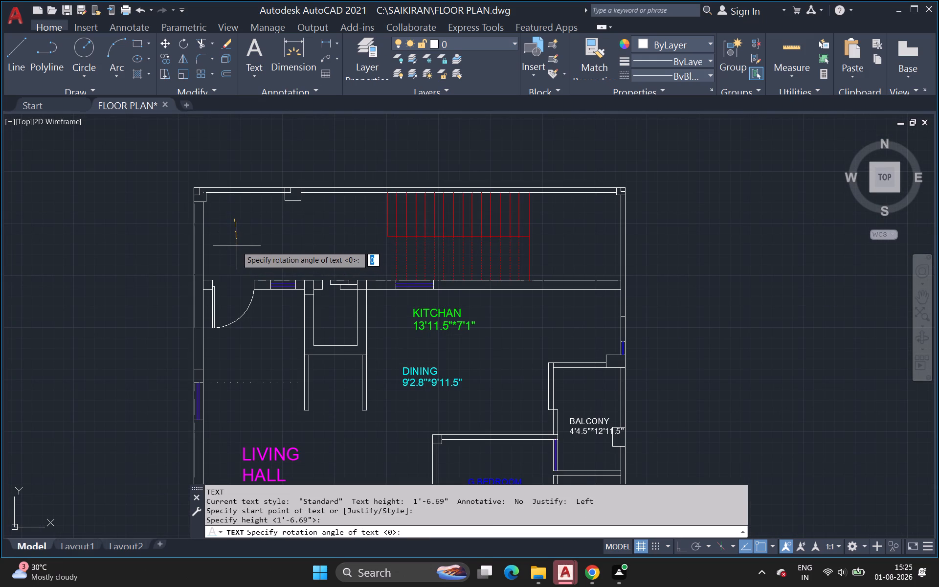
pyautogui.press('0')
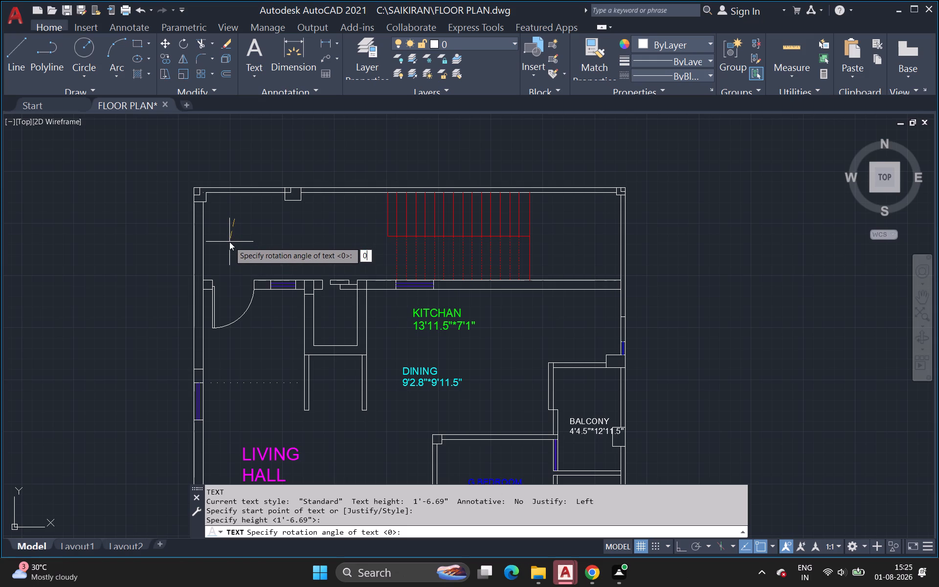
pyautogui.press('Return')
pyautogui.scroll(-1, 224, 252)
pyautogui.middleClick(224, 252)
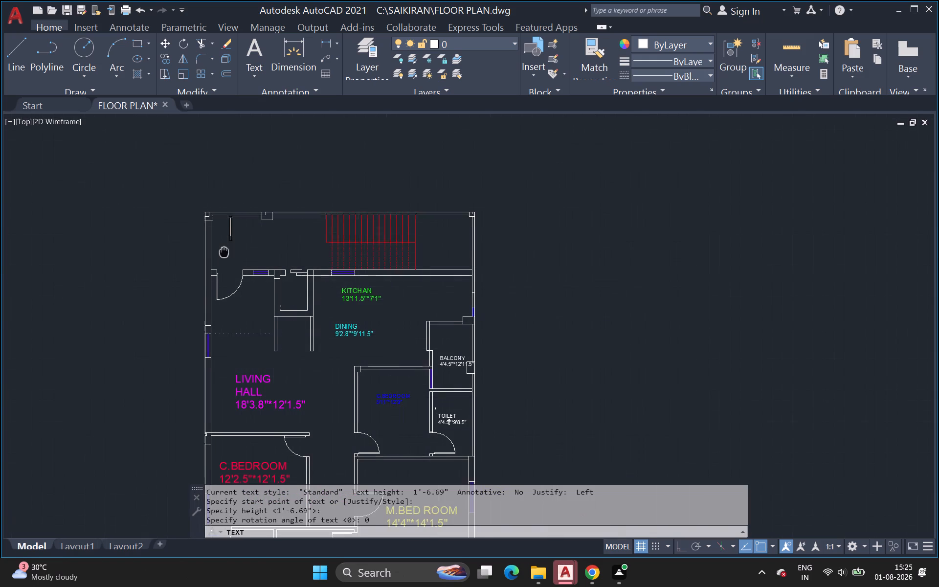
pyautogui.scroll(-1, 224, 252)
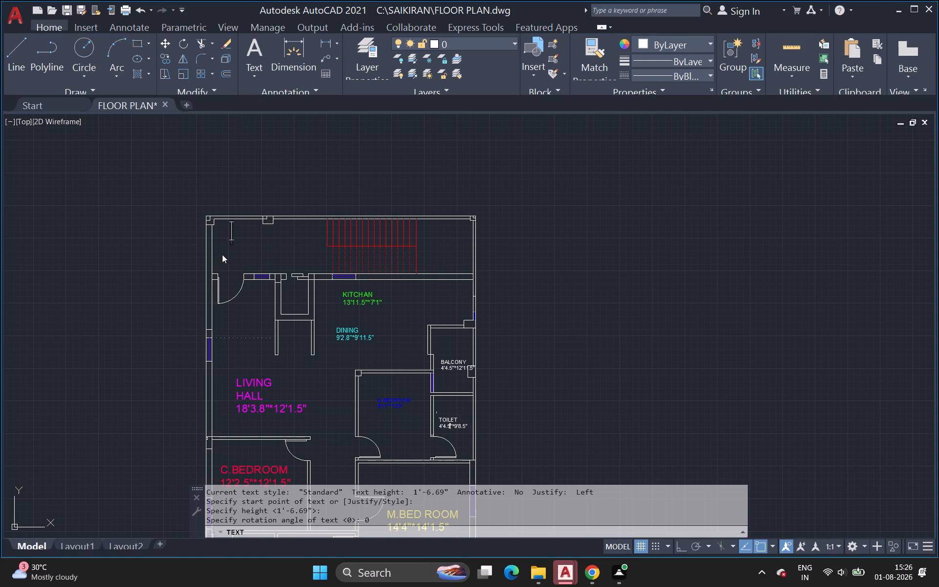
pyautogui.press('6')
pyautogui.press("'")
pyautogui.press('7')
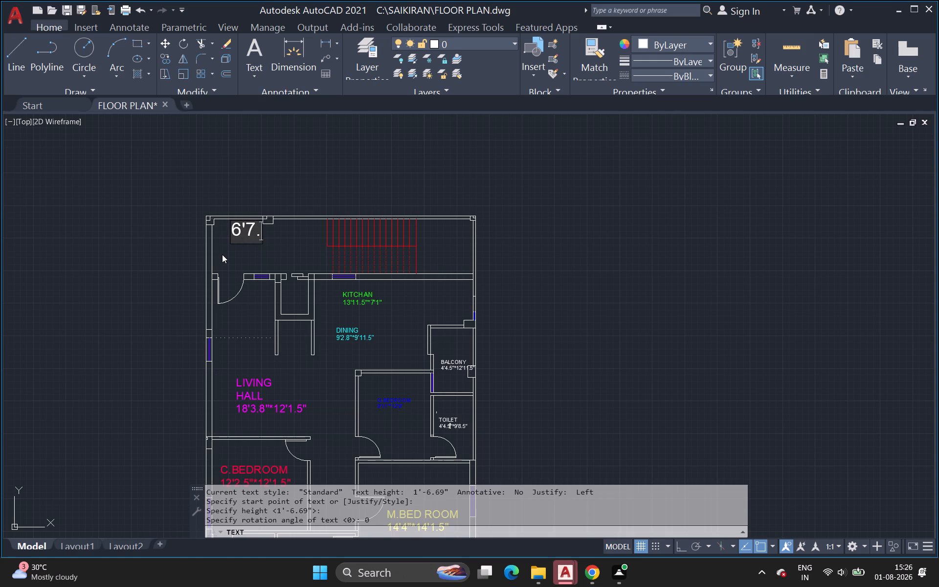
pyautogui.press('.')
pyautogui.press('5')
pyautogui.hotkey('shift', '"')
pyautogui.press('space')
pyautogui.press('w')
pyautogui.press('i')
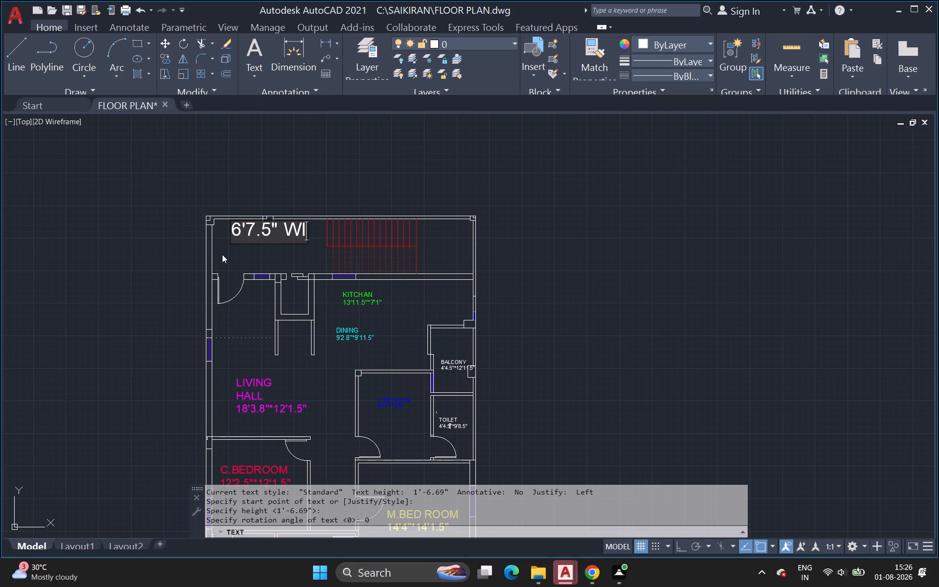
pyautogui.write('DE')
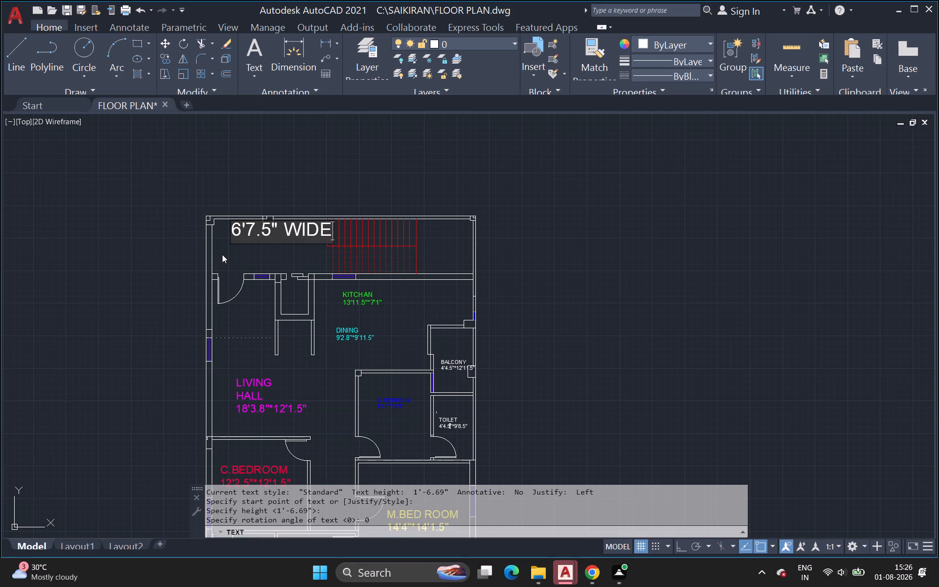
pyautogui.press('space')
pyautogui.write('CO')
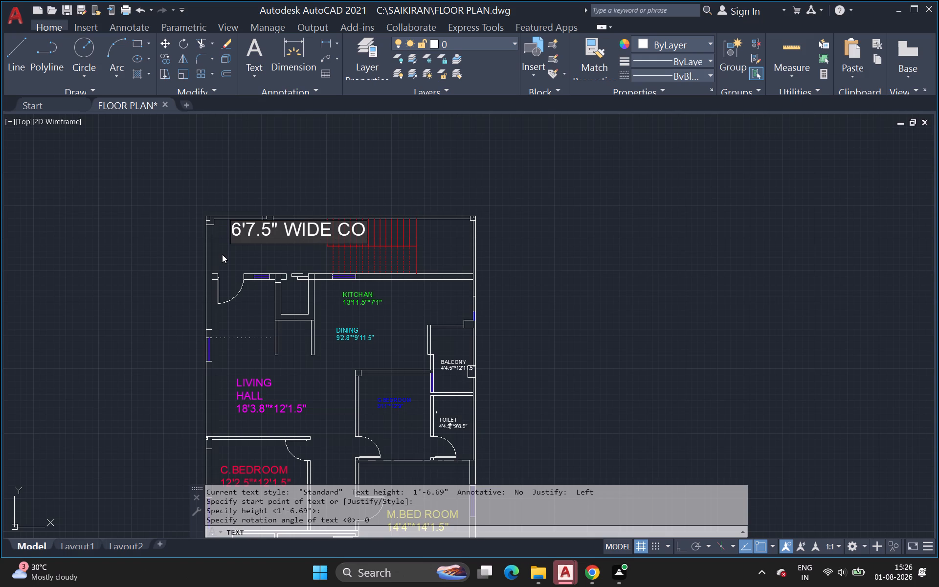
pyautogui.write('RR')
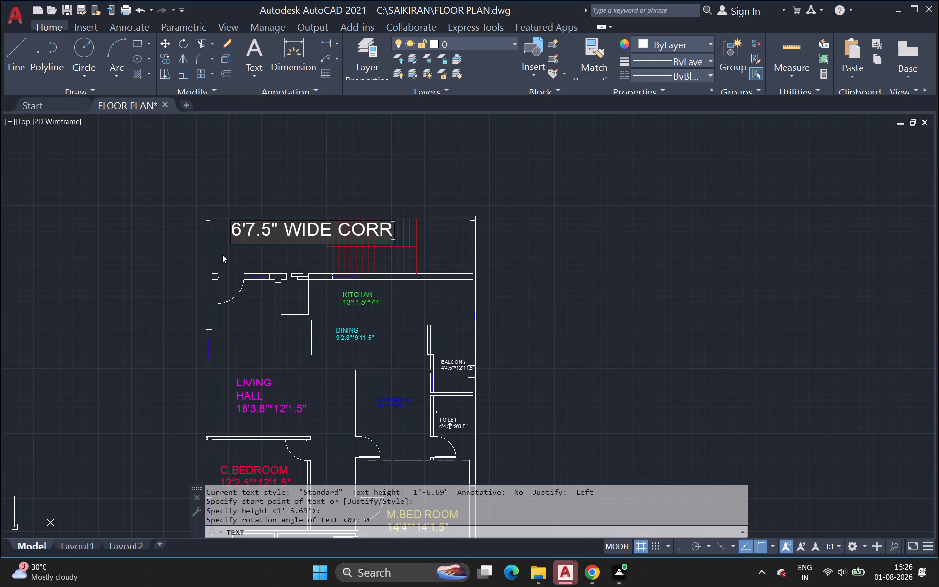
pyautogui.press('i')
pyautogui.write('DOR')
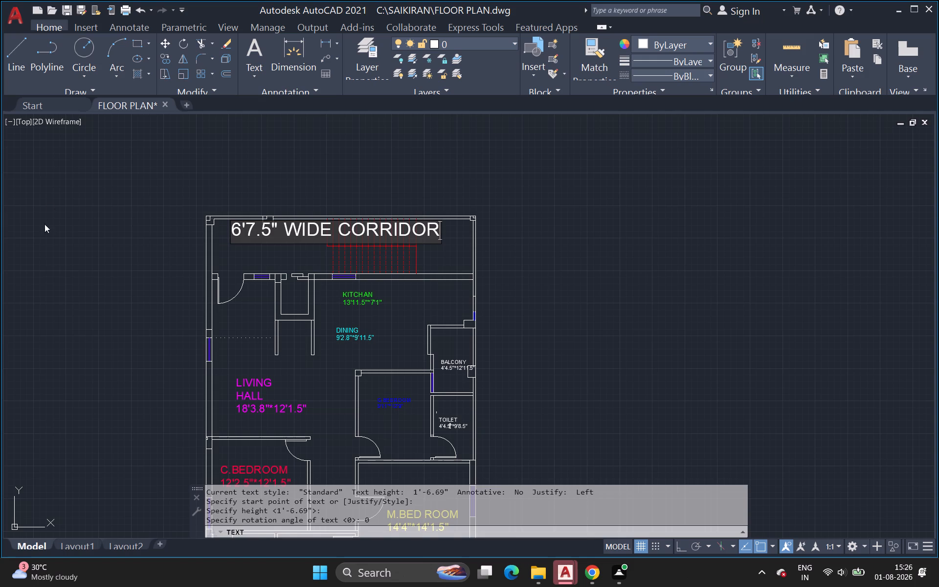
pyautogui.click(549, 218)
pyautogui.click(529, 219)
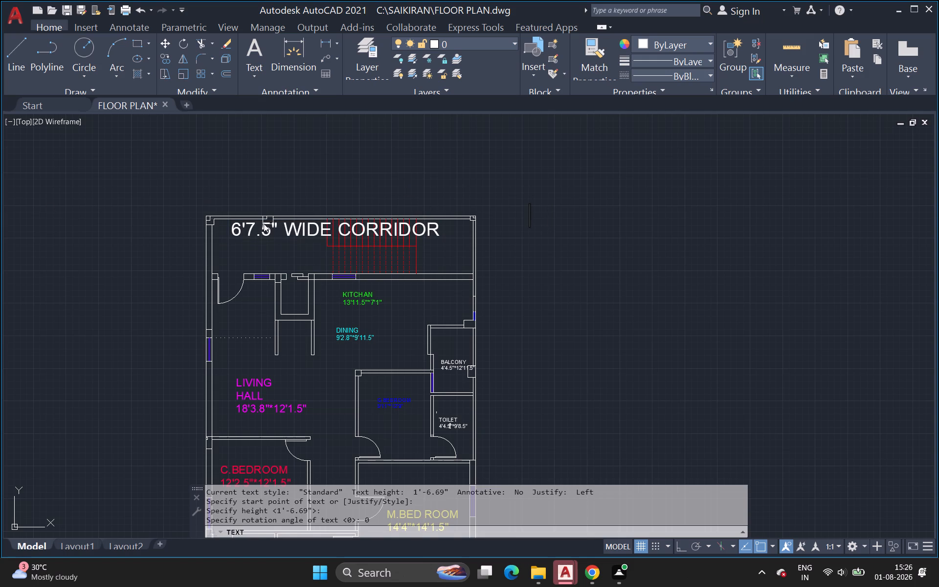
pyautogui.doubleClick(375, 257)
pyautogui.press('Escape')
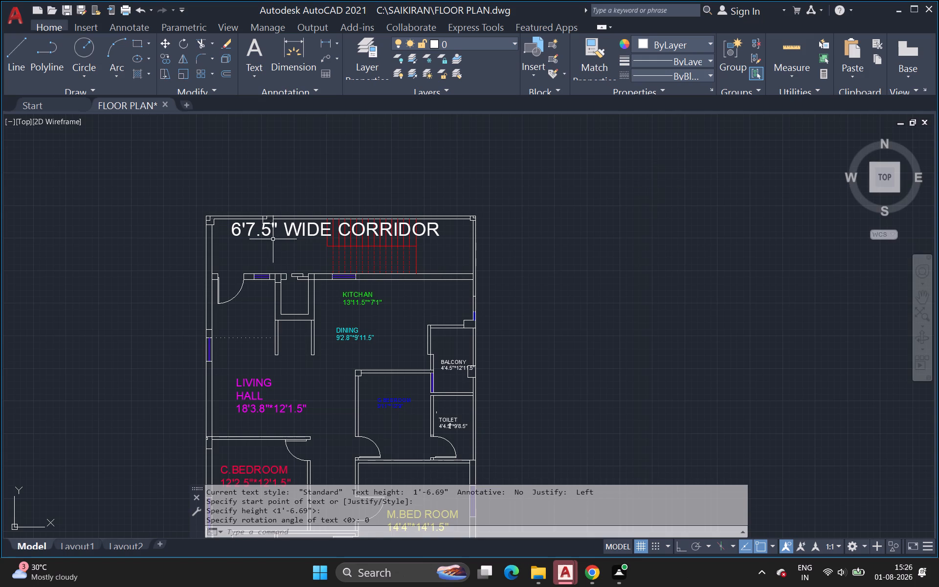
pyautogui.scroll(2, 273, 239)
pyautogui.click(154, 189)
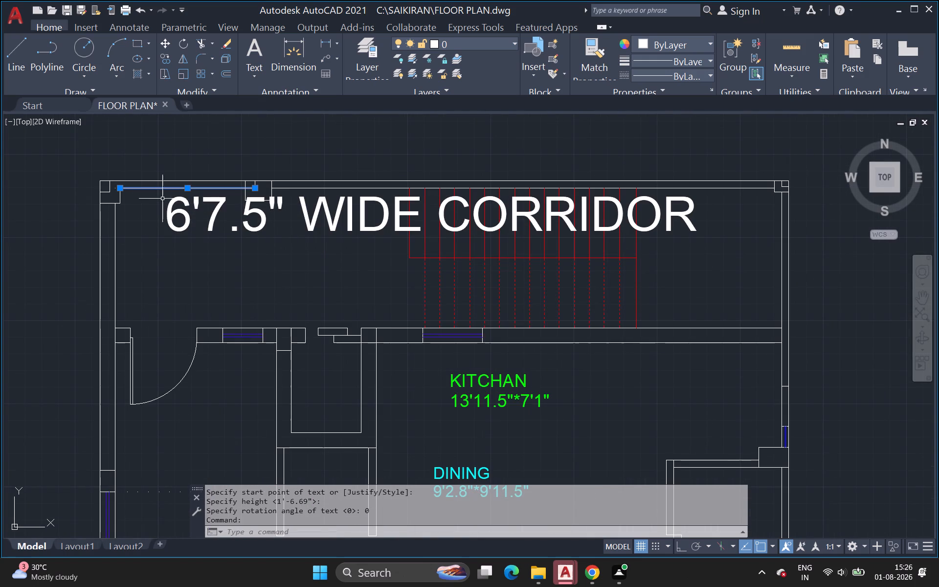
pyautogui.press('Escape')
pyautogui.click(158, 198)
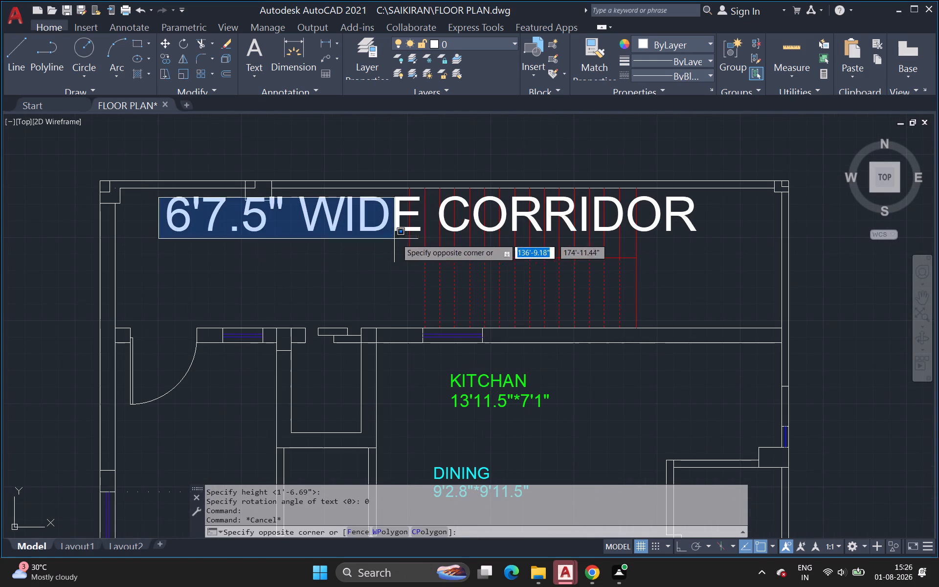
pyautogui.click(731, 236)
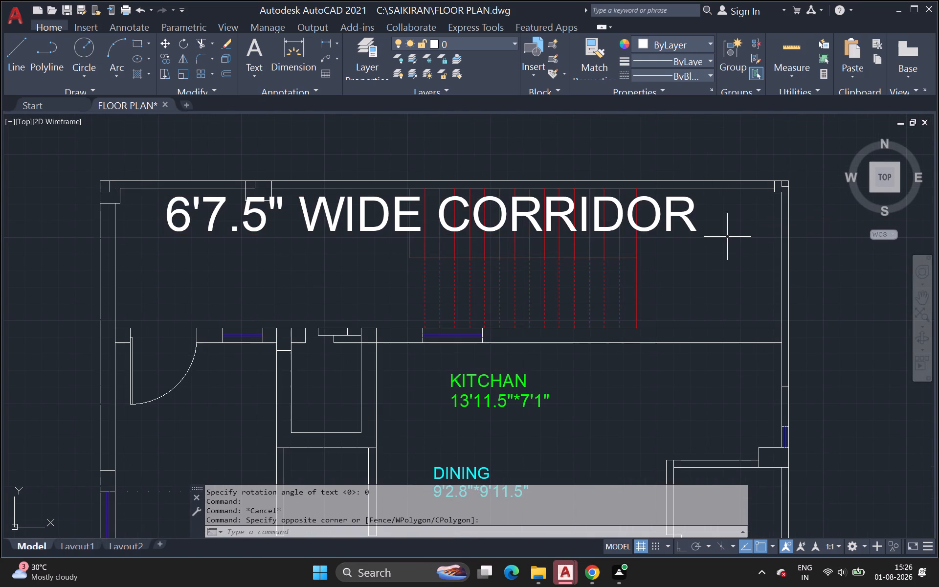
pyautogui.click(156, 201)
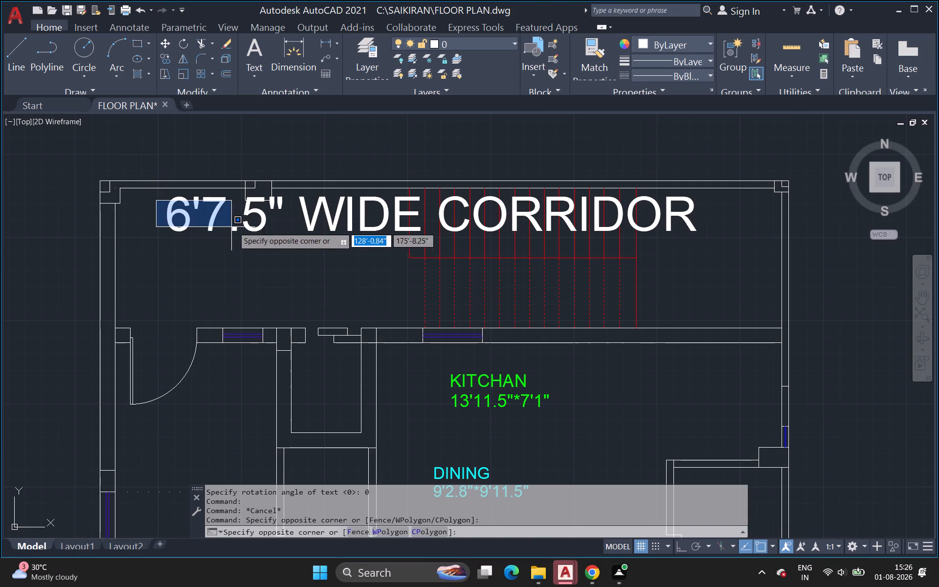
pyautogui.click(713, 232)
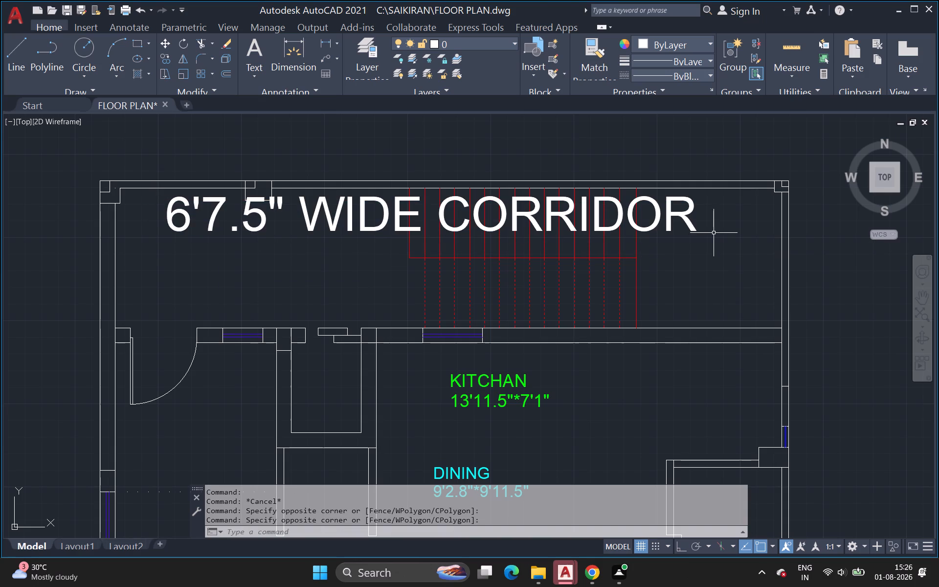
# Select the 6'7.5" WIDE CORRIDOR label above the staircase and open its properties, closing them without edits.
pyautogui.scroll(2, 253, 242)
pyautogui.moveTo(154, 182); pyautogui.dragTo(235, 308, button='middle')
pyautogui.scroll(-1, 226, 295)
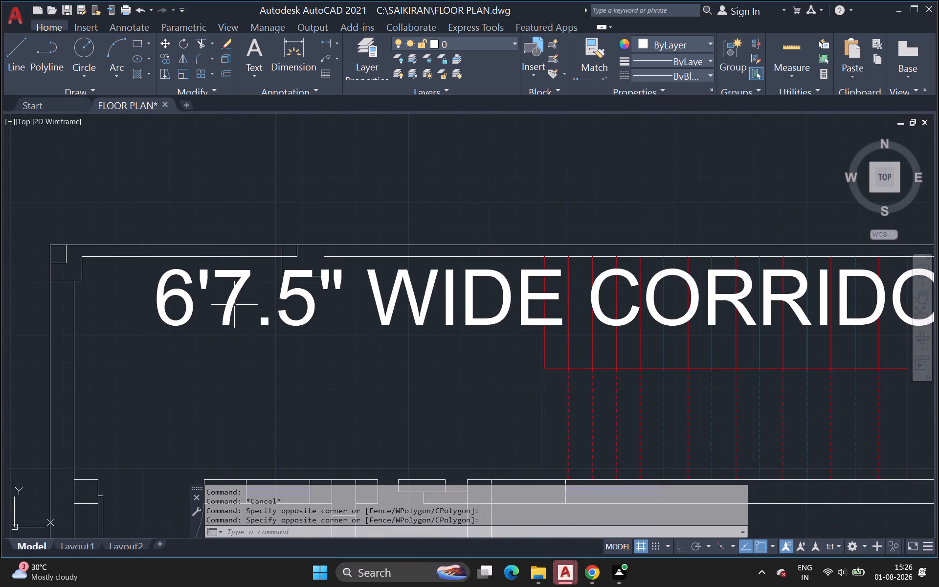
pyautogui.click(150, 261)
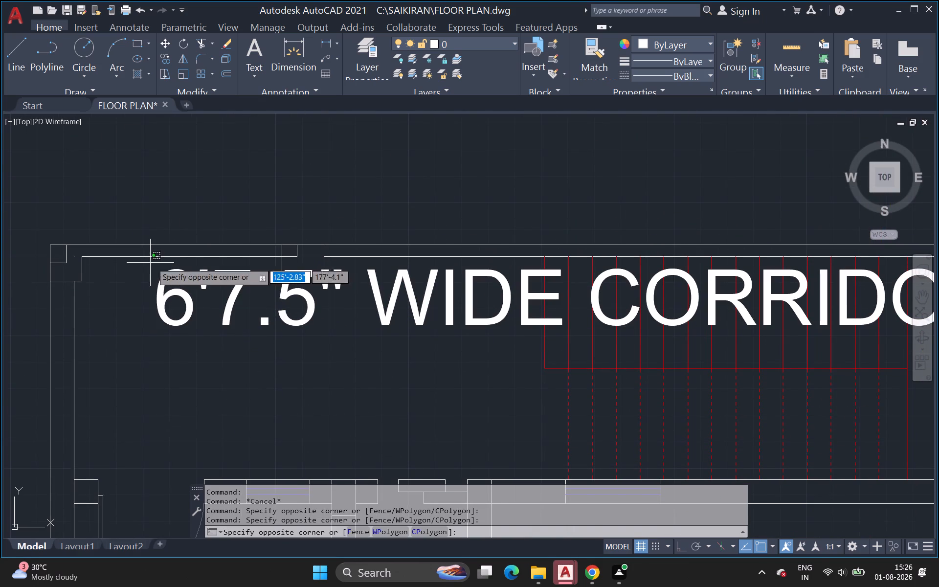
pyautogui.scroll(-1, 461, 328)
pyautogui.moveTo(461, 328); pyautogui.dragTo(443, 337, button='middle')
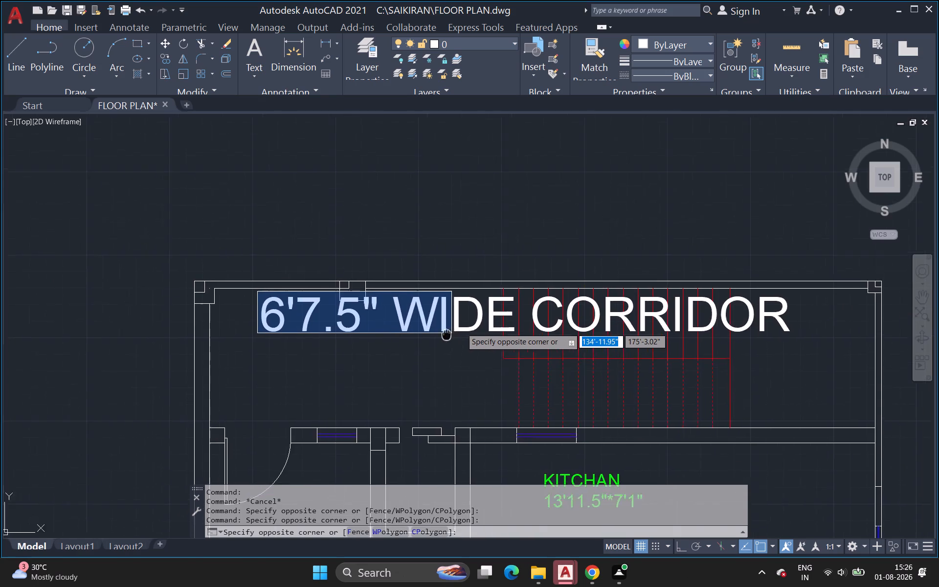
pyautogui.moveTo(443, 337); pyautogui.dragTo(124, 395, button='middle')
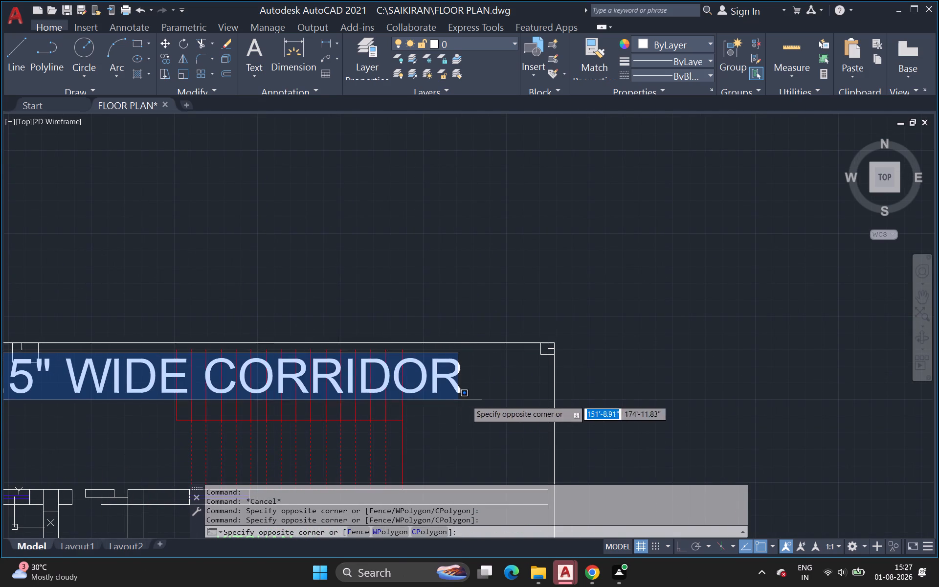
pyautogui.click(480, 404)
pyautogui.scroll(-2, 183, 399)
pyautogui.moveTo(183, 399); pyautogui.dragTo(190, 396, button='middle')
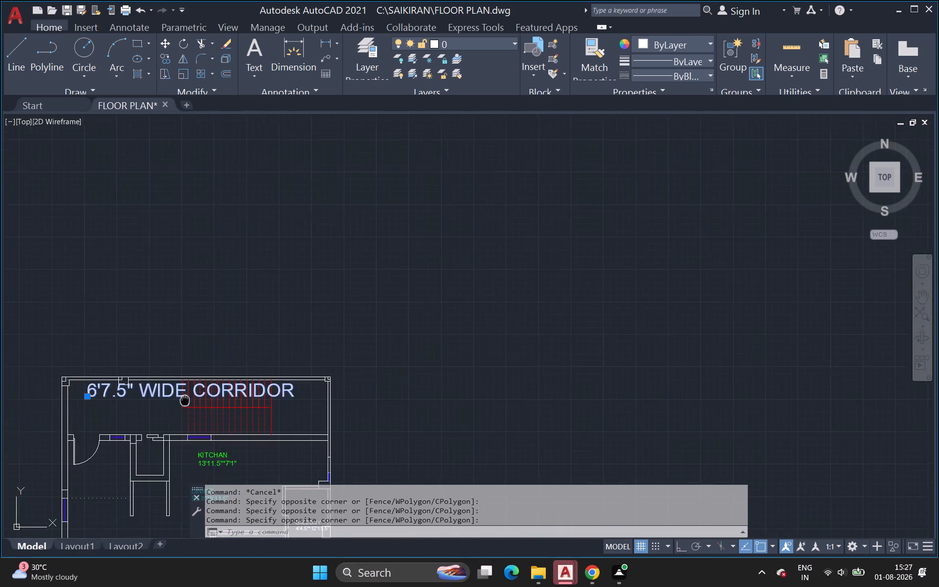
pyautogui.moveTo(190, 396); pyautogui.dragTo(294, 327, button='middle')
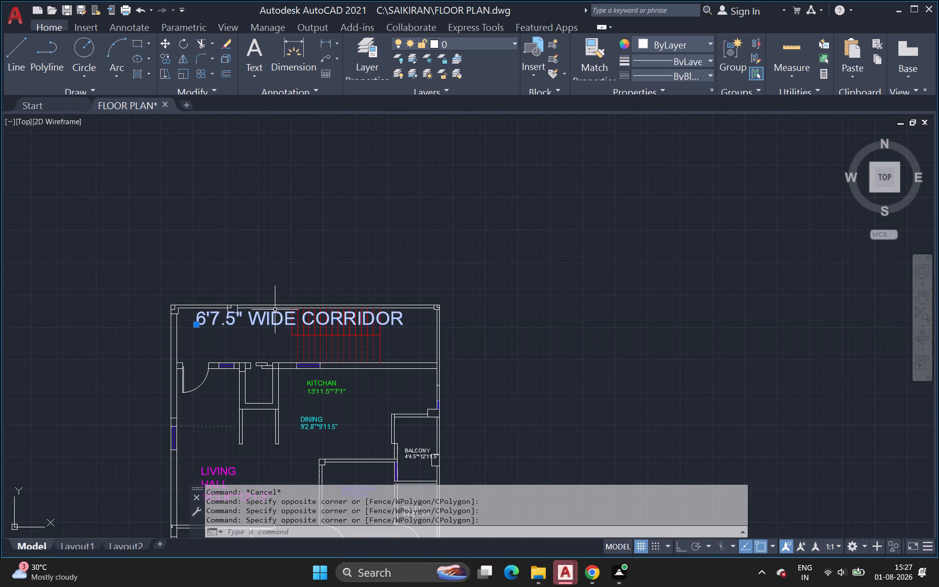
pyautogui.press('p')
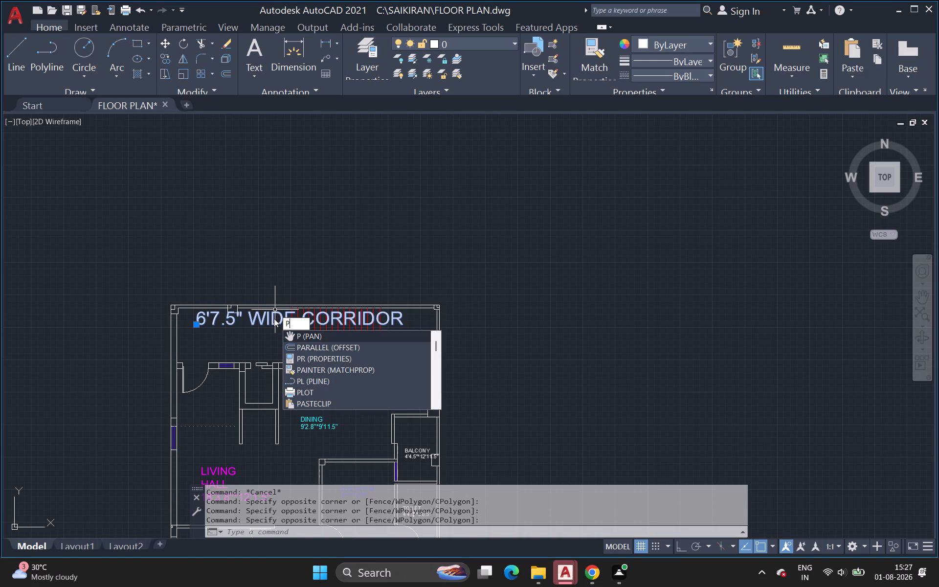
pyautogui.press('r')
pyautogui.press('Return')
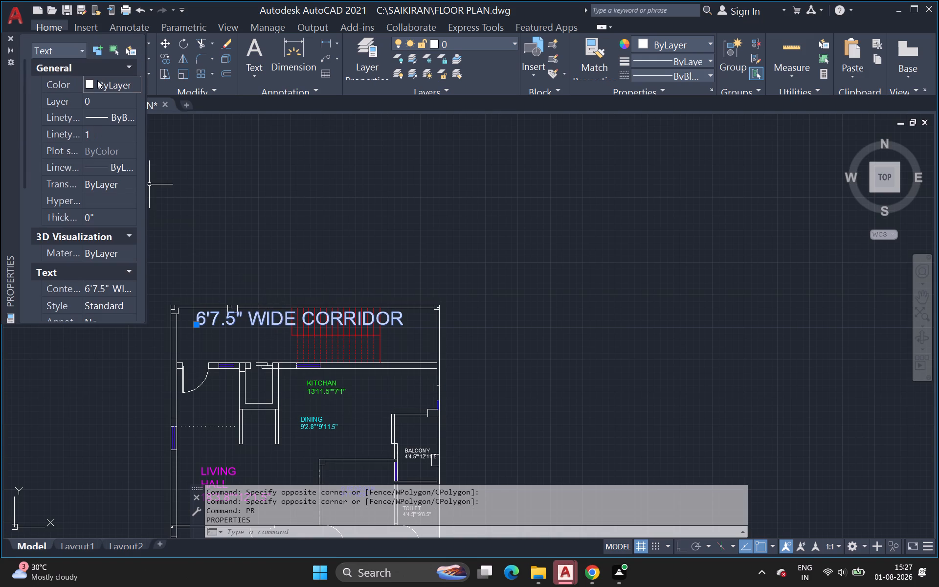
pyautogui.click(8, 38)
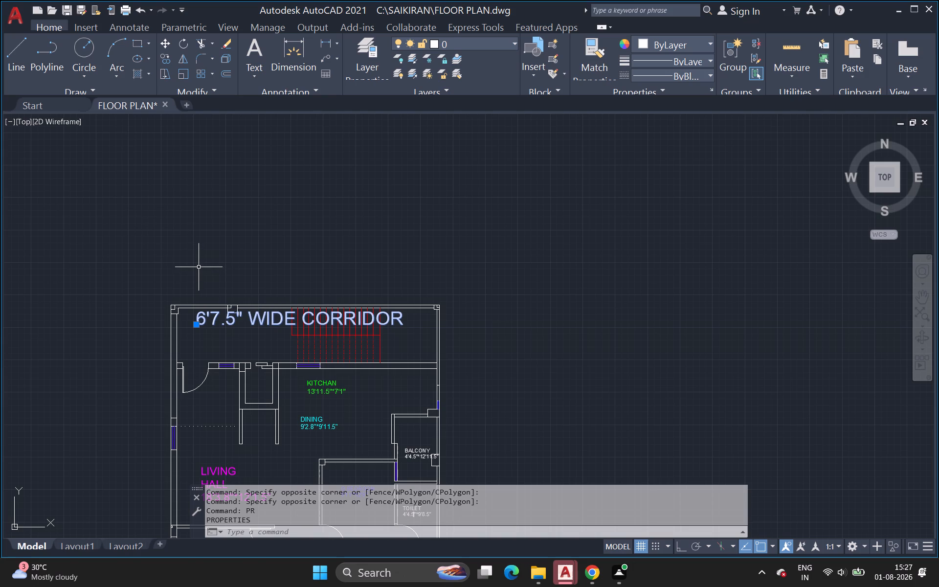
# Scale the selected corridor label down by a factor of about 0.43 from its insertion point, fitting it beside the staircase.
pyautogui.write('SC')
pyautogui.press('Return')
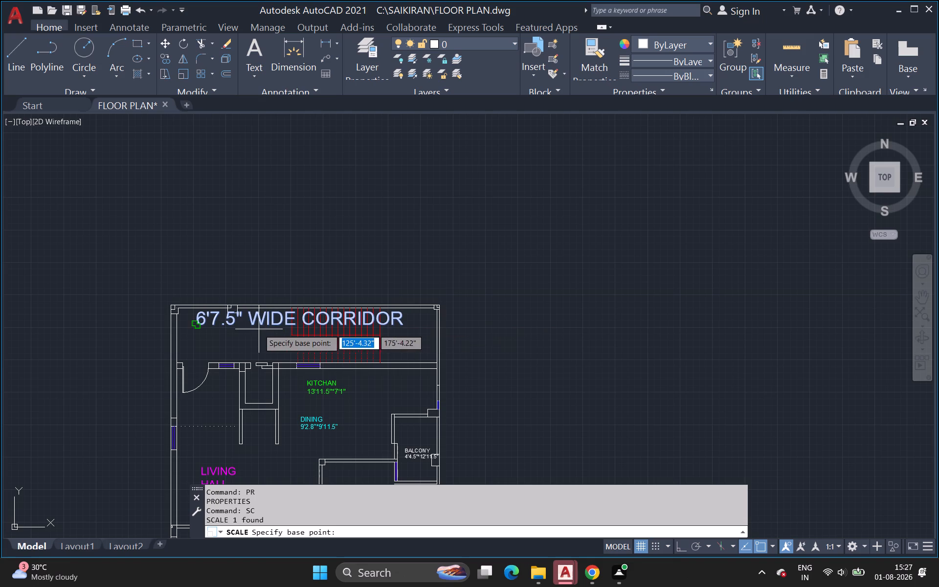
pyautogui.press('Return')
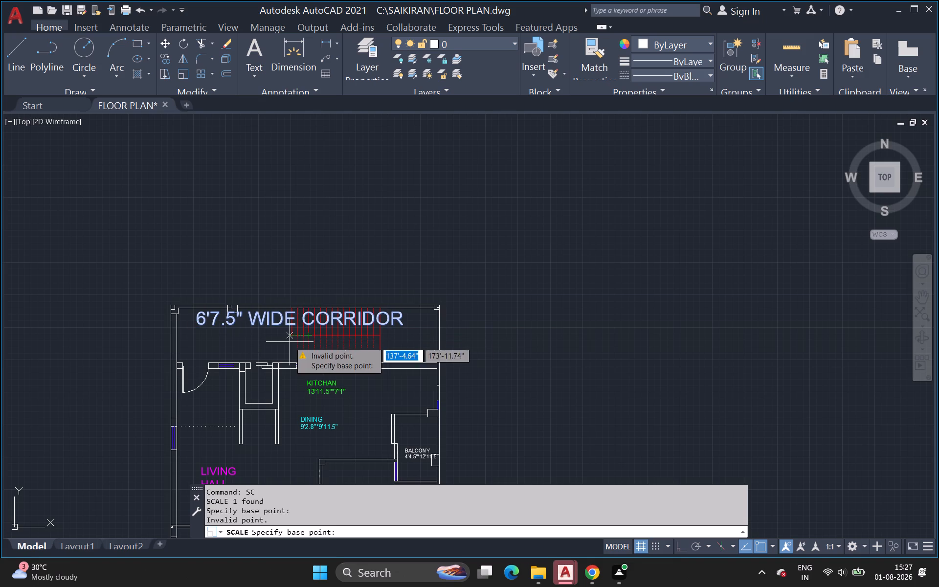
pyautogui.press('Return')
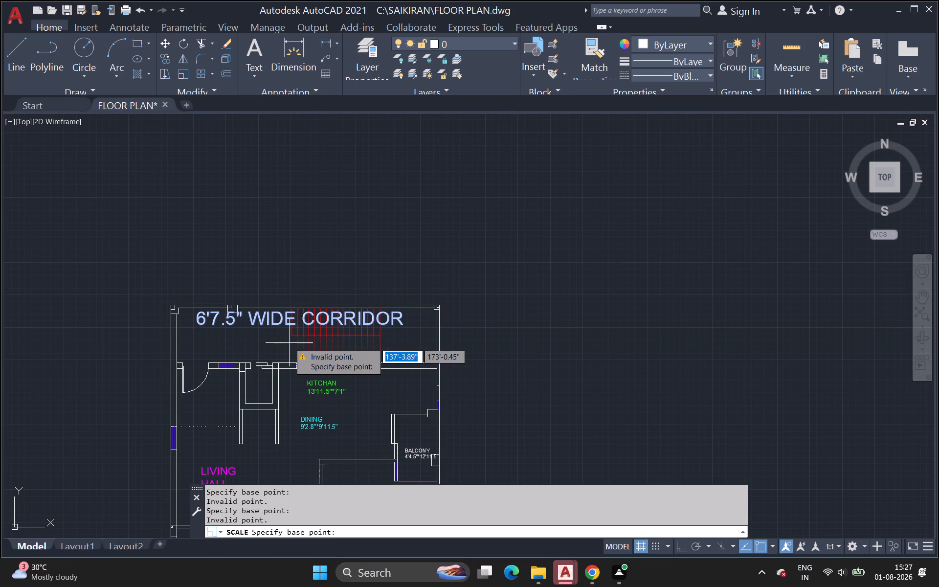
pyautogui.click(203, 324)
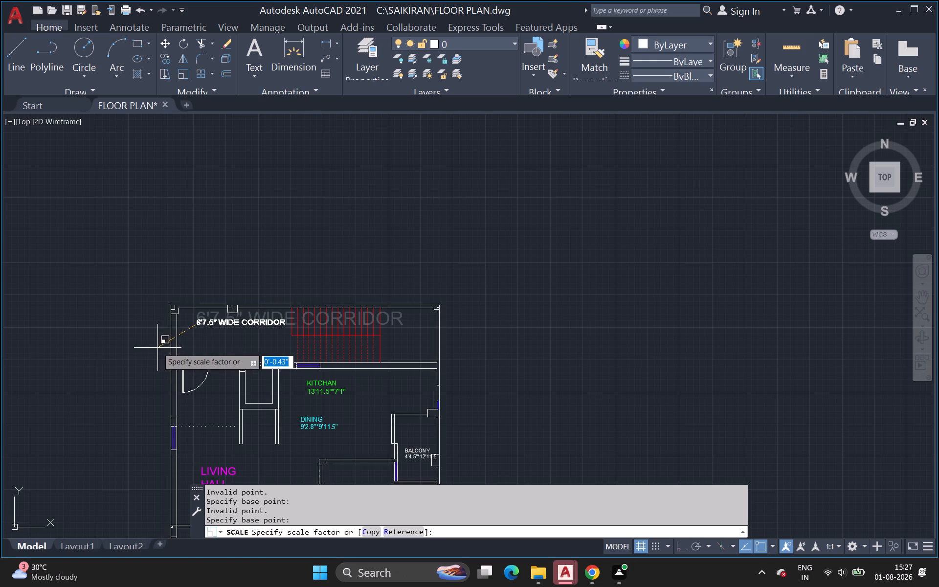
pyautogui.click(157, 348)
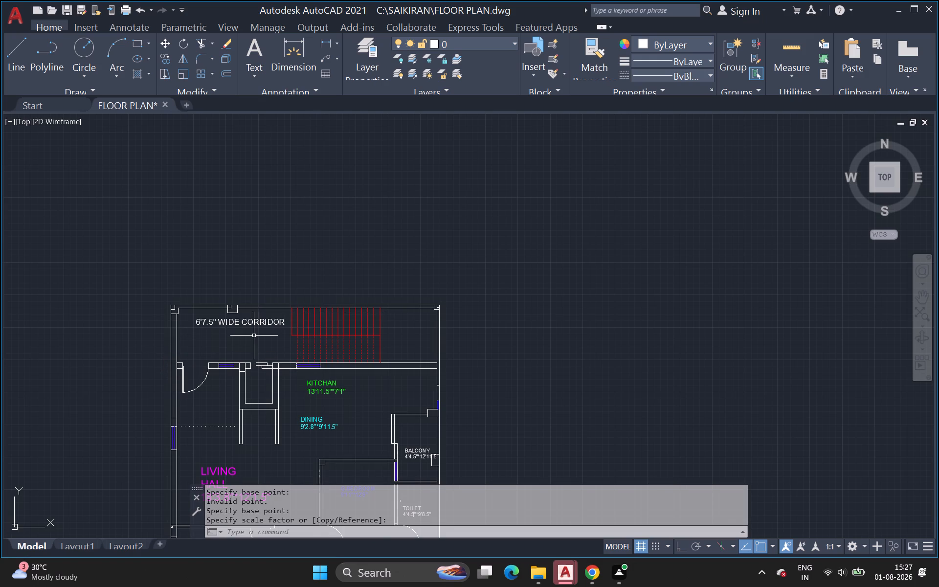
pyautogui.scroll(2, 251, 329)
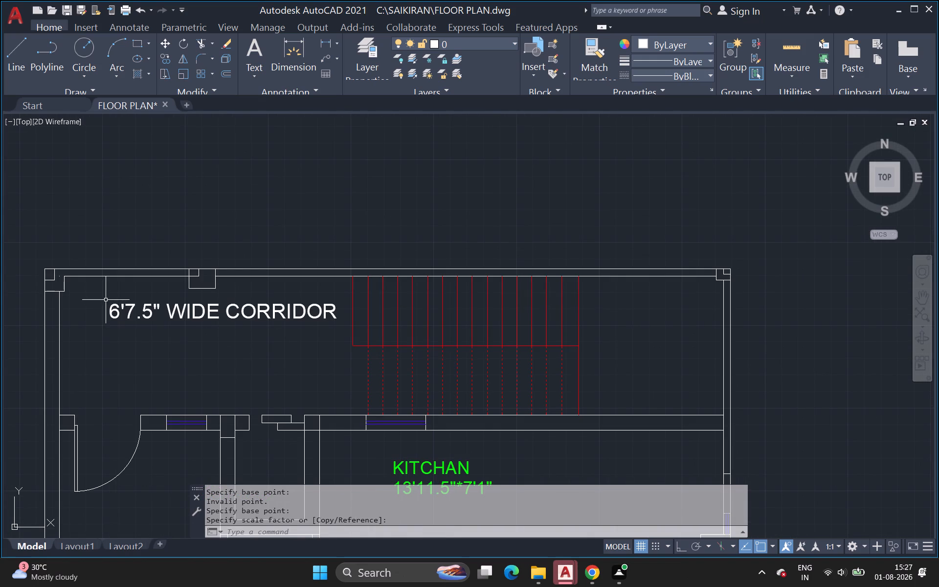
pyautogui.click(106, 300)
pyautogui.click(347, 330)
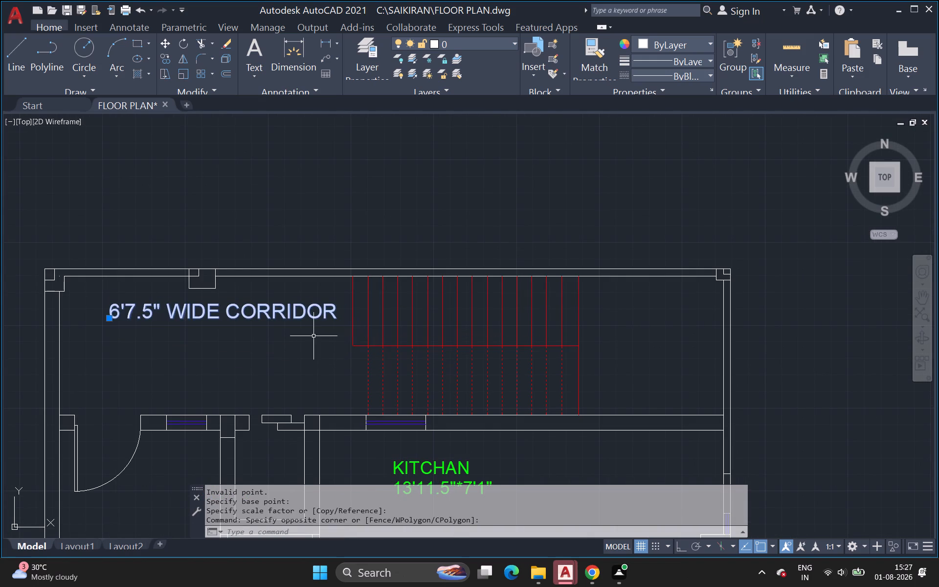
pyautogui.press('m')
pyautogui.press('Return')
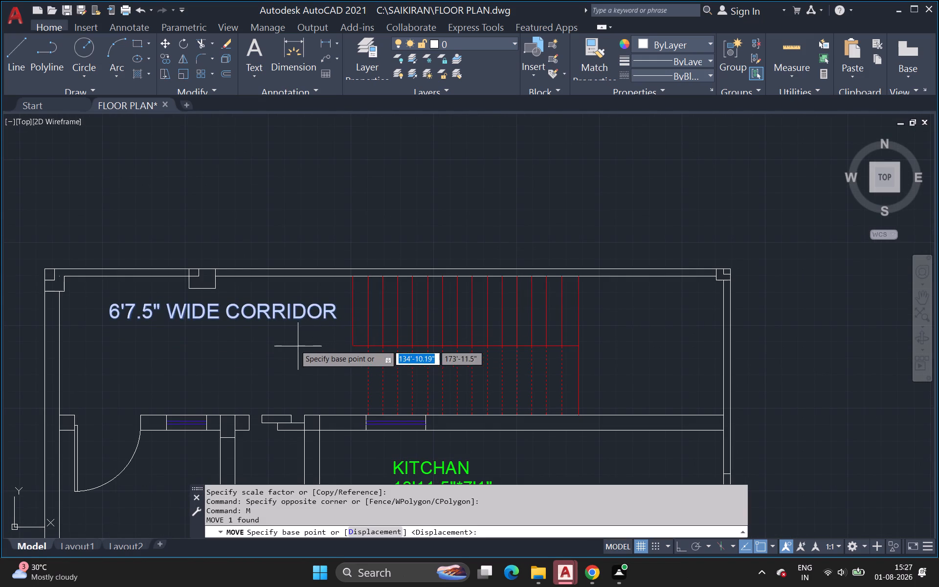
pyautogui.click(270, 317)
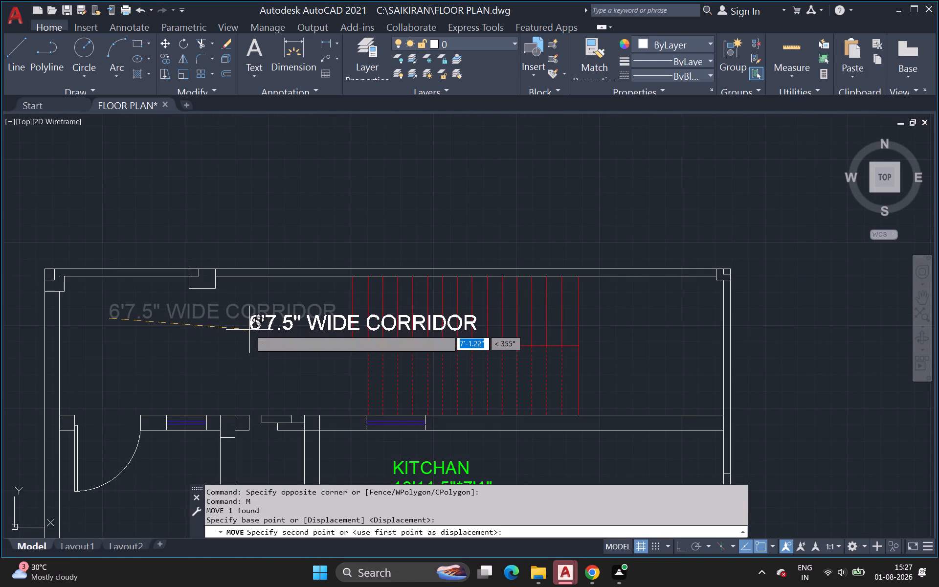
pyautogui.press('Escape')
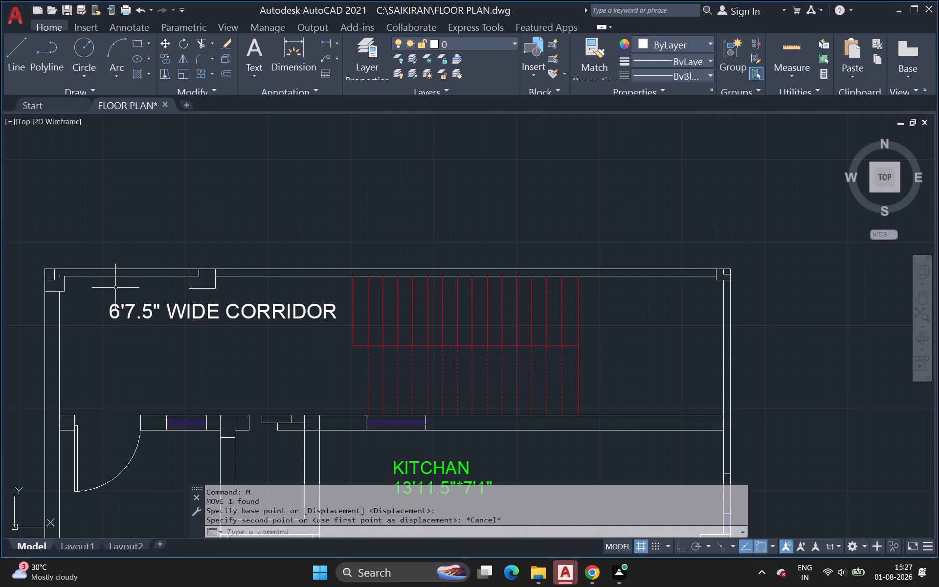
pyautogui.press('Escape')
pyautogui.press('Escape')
# Move the 6'7.5" WIDE CORRIDOR label slightly down and left, toward the middle of the space beside the staircase.
pyautogui.moveTo(101, 294); pyautogui.dragTo(106, 299)
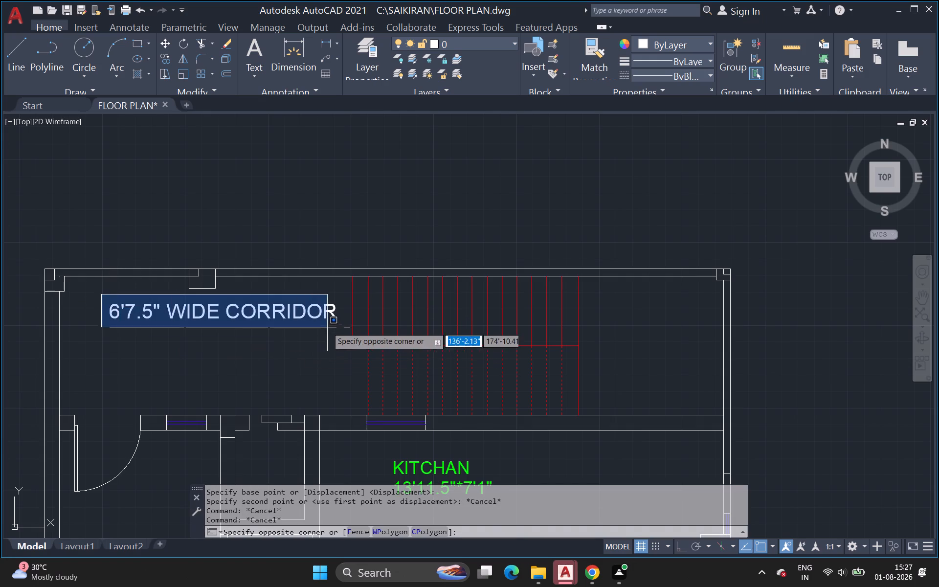
pyautogui.click(356, 329)
pyautogui.press('m')
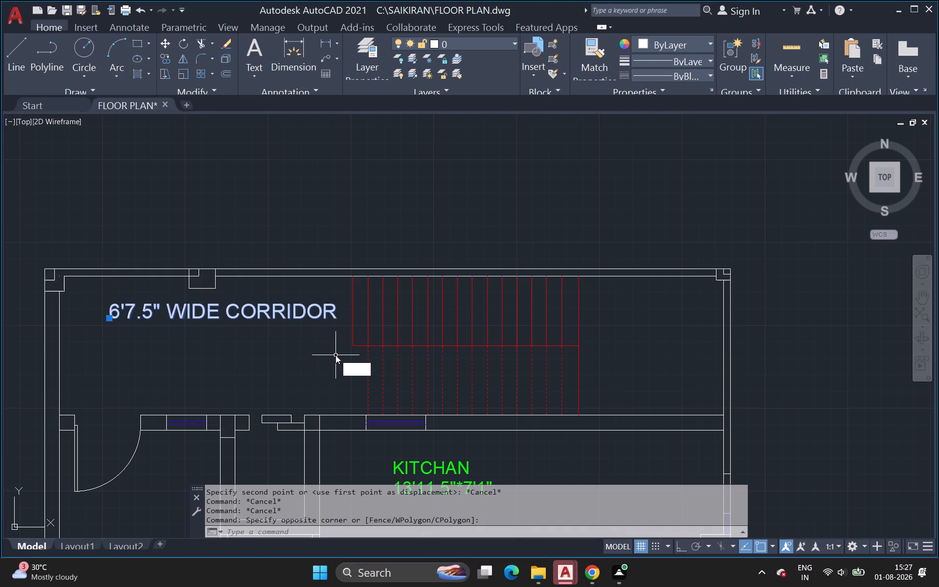
pyautogui.press('Return')
pyautogui.click(255, 316)
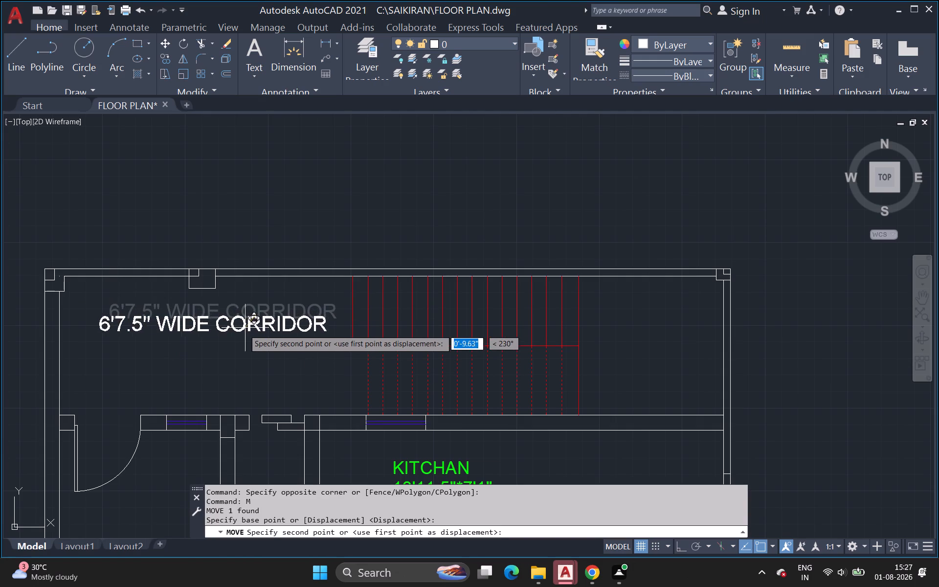
pyautogui.click(239, 340)
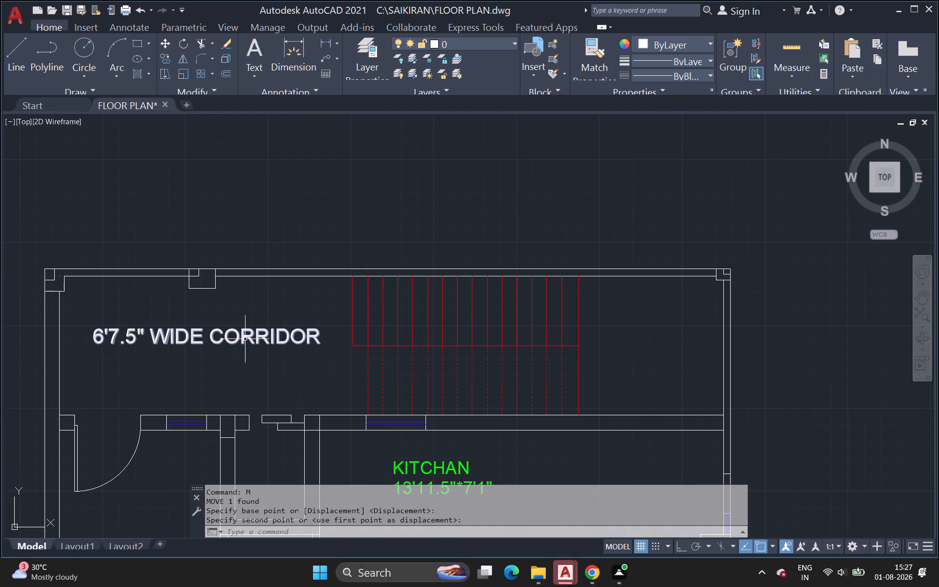
# Change the colour of the 6'7.5" WIDE CORRIDOR label to Yellow in its properties.
pyautogui.moveTo(74, 316); pyautogui.dragTo(80, 319)
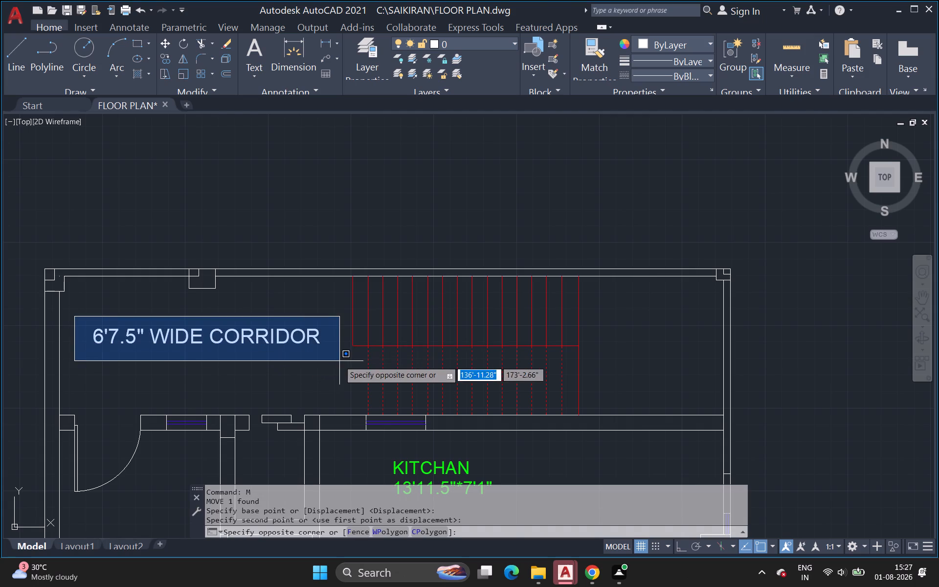
pyautogui.click(341, 361)
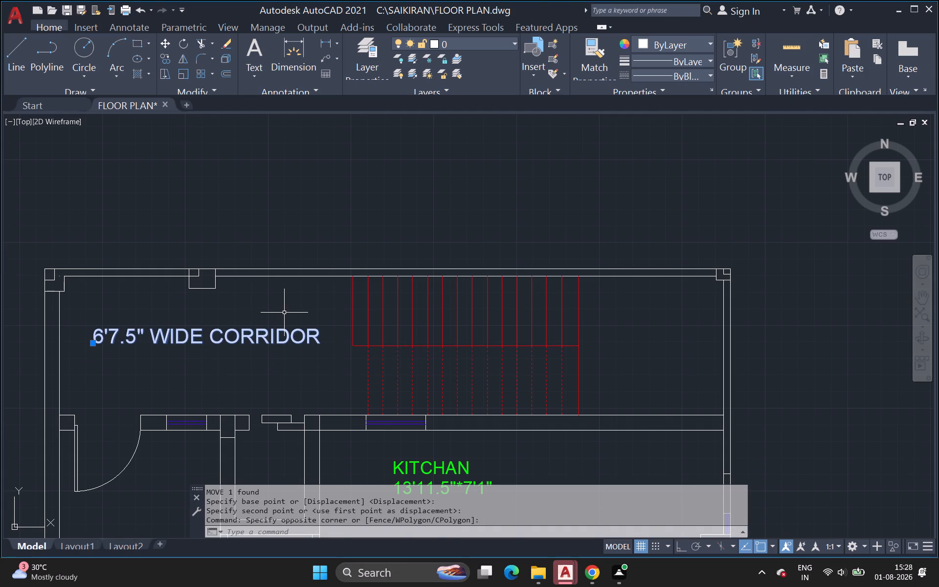
pyautogui.press('p')
pyautogui.press('r')
pyautogui.press('Return')
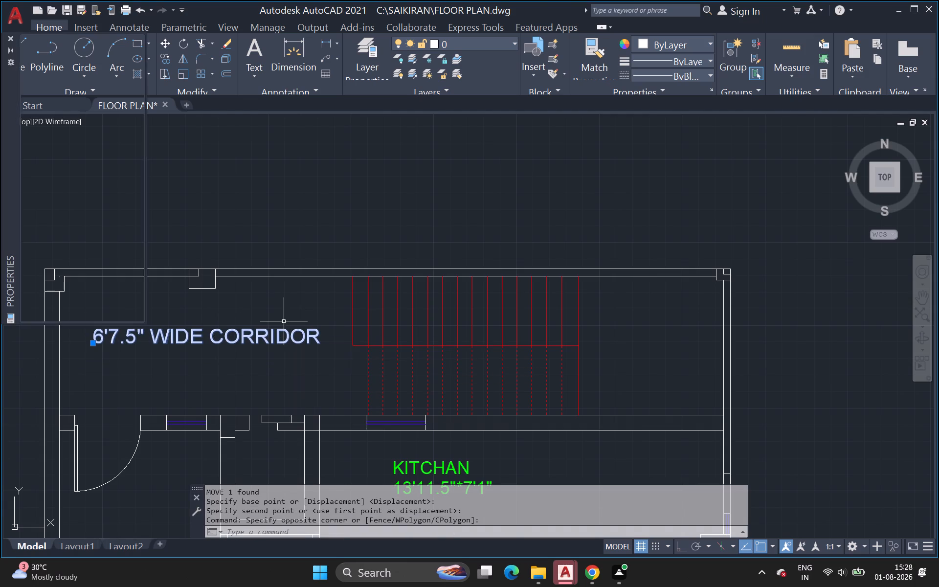
pyautogui.click(106, 80)
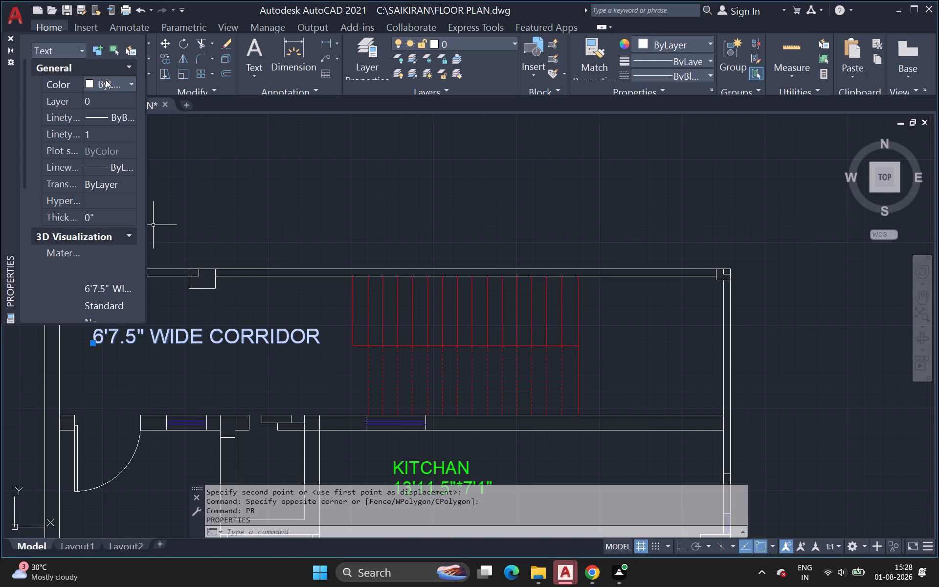
pyautogui.click(108, 84)
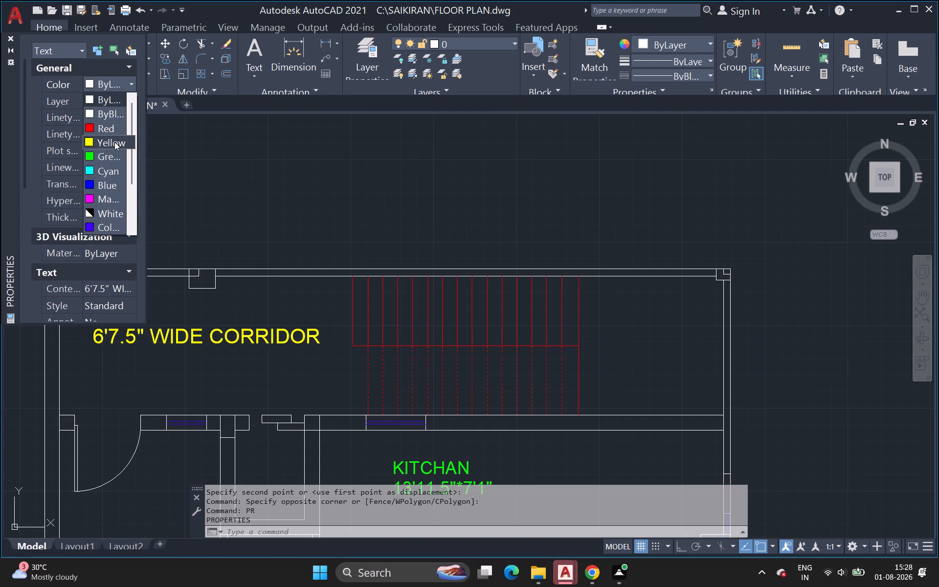
pyautogui.click(114, 142)
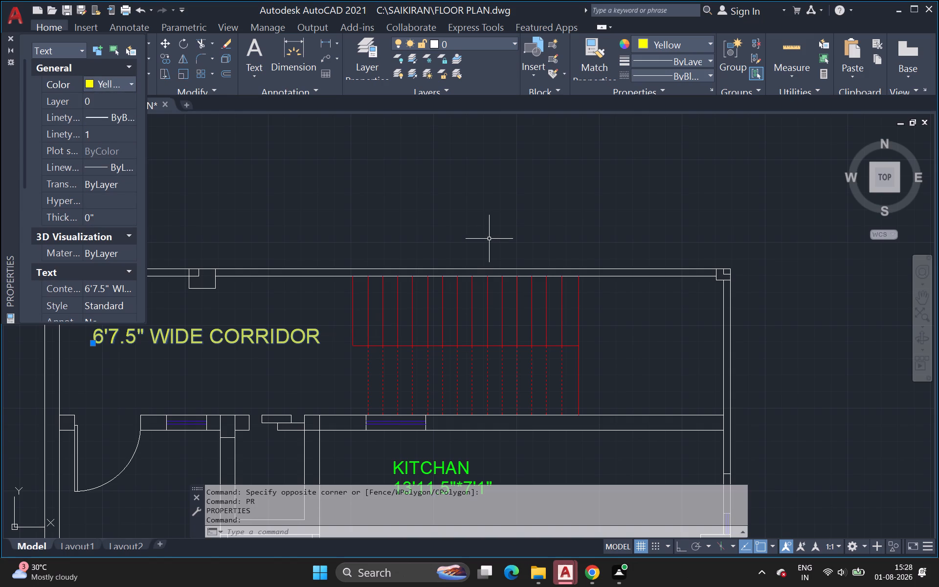
# Deselect the 6'7.5" WIDE CORRIDOR label and close its properties.
pyautogui.click(491, 228)
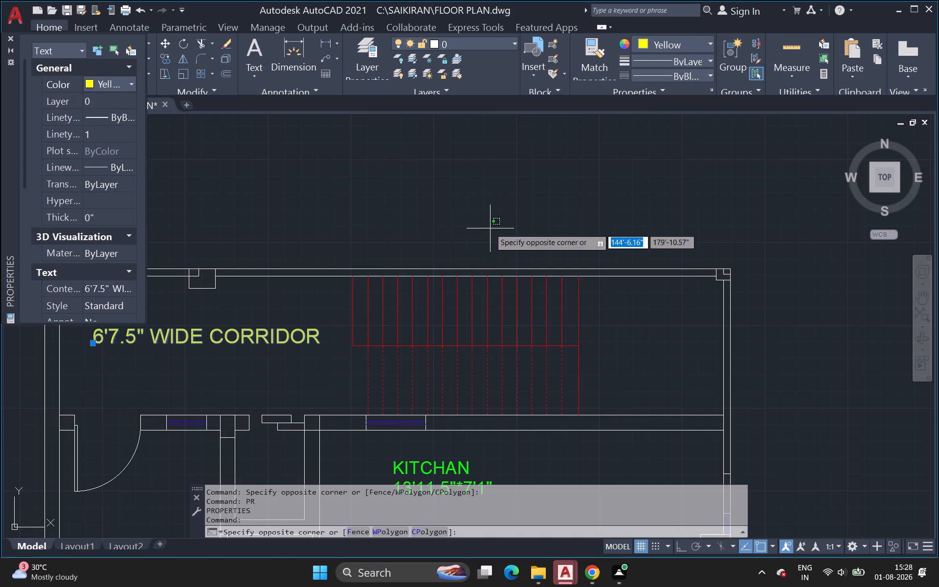
pyautogui.press('Escape')
pyautogui.press('Escape')
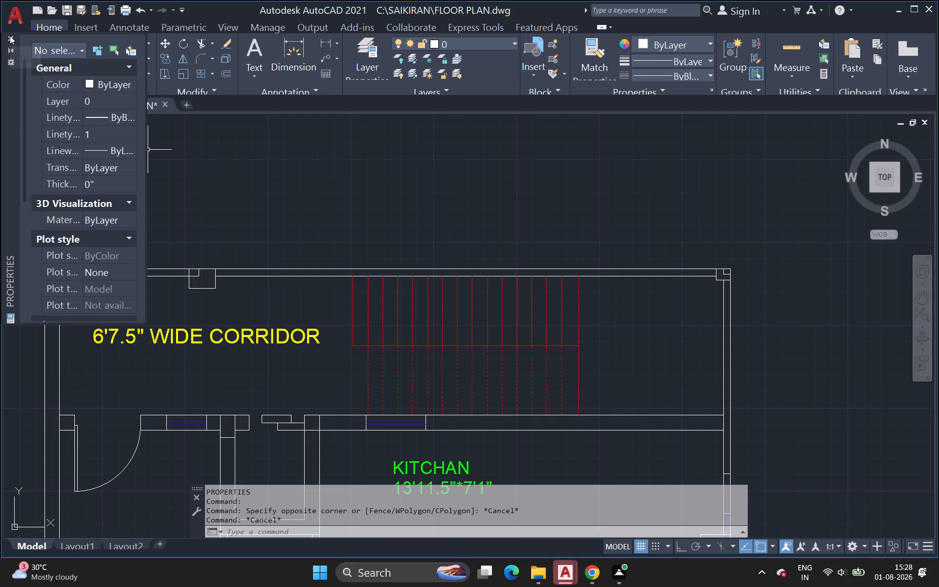
pyautogui.click(10, 36)
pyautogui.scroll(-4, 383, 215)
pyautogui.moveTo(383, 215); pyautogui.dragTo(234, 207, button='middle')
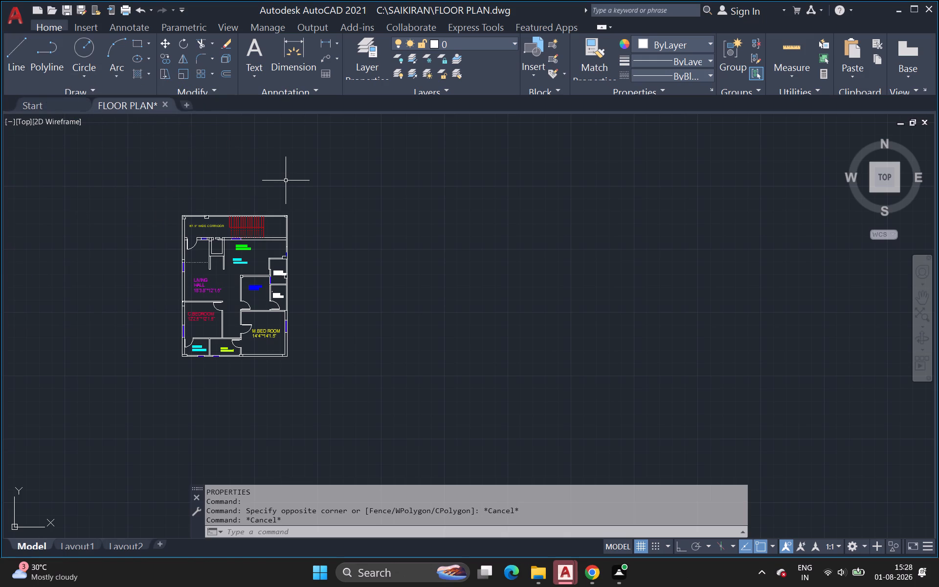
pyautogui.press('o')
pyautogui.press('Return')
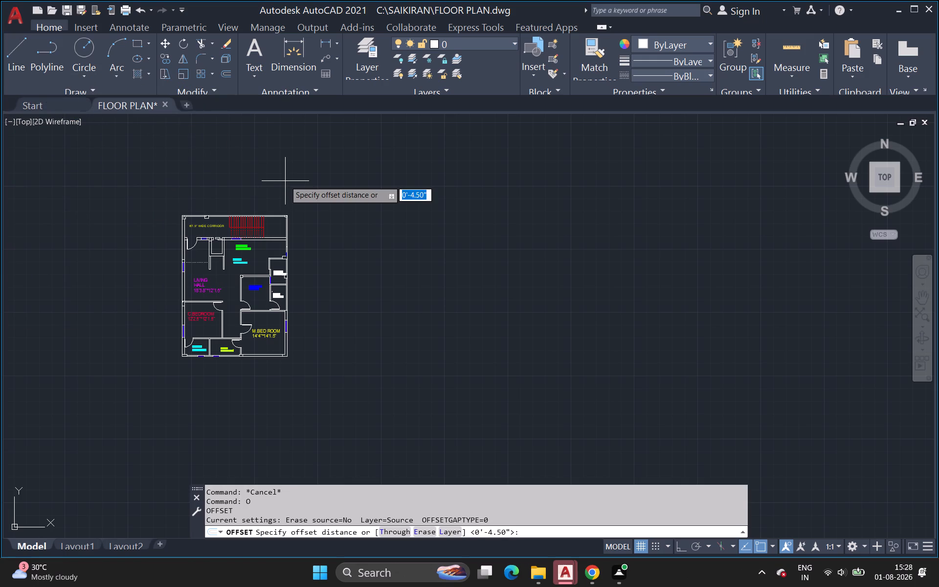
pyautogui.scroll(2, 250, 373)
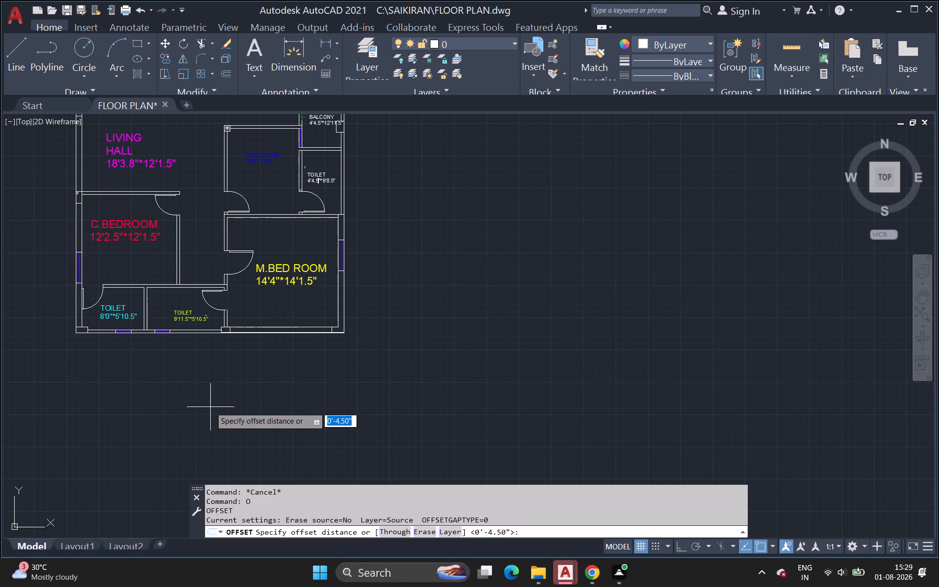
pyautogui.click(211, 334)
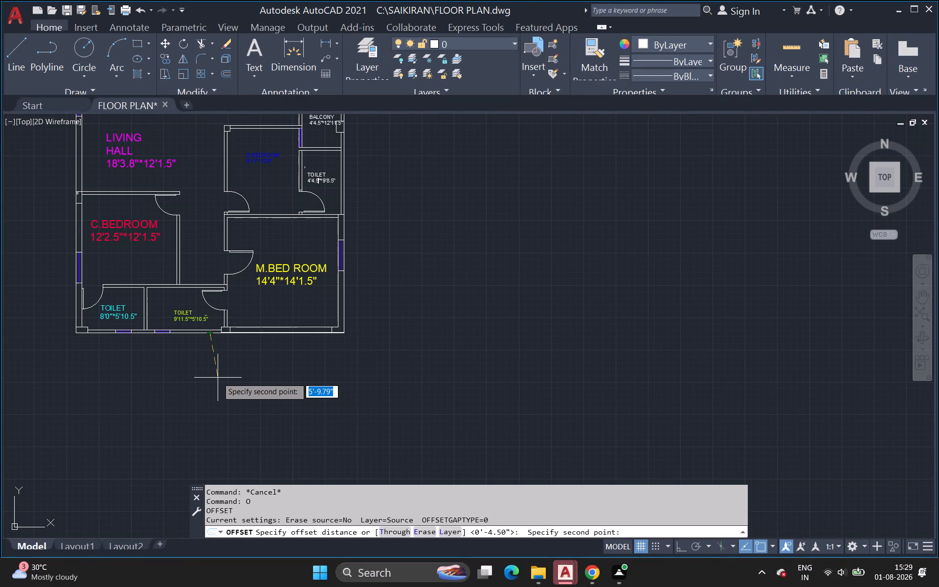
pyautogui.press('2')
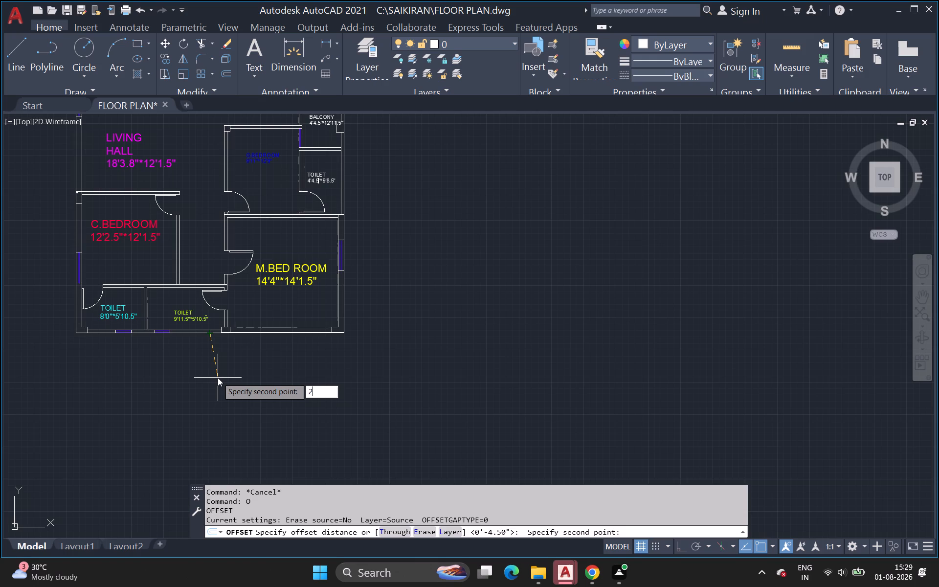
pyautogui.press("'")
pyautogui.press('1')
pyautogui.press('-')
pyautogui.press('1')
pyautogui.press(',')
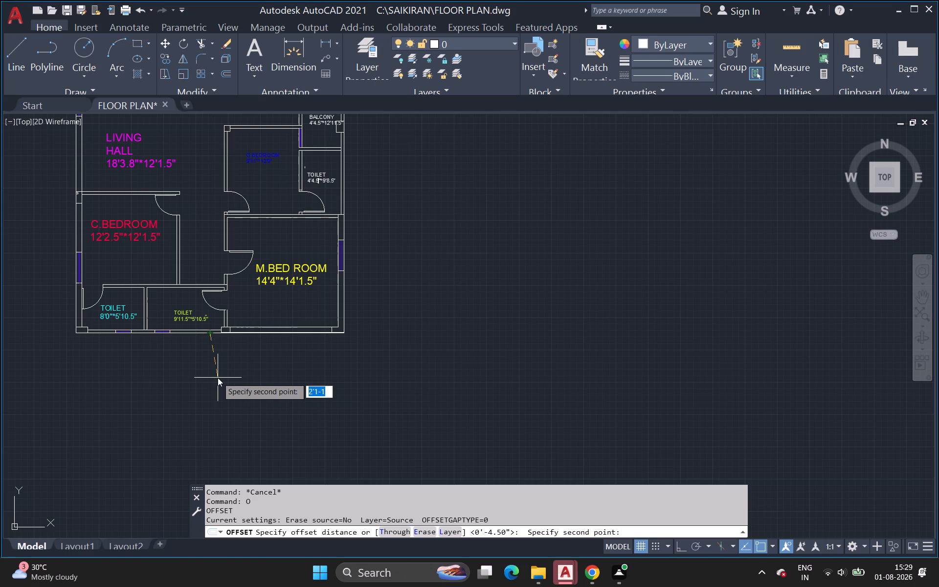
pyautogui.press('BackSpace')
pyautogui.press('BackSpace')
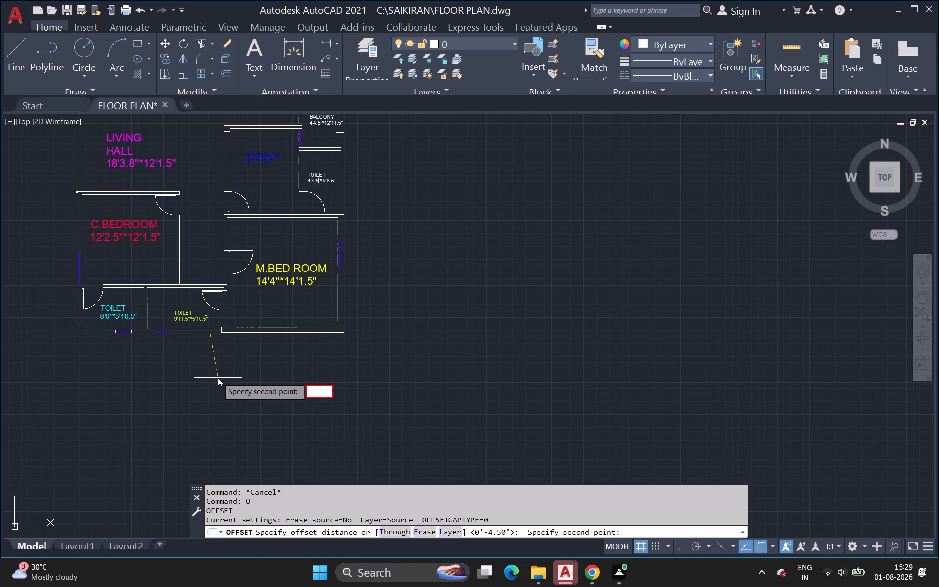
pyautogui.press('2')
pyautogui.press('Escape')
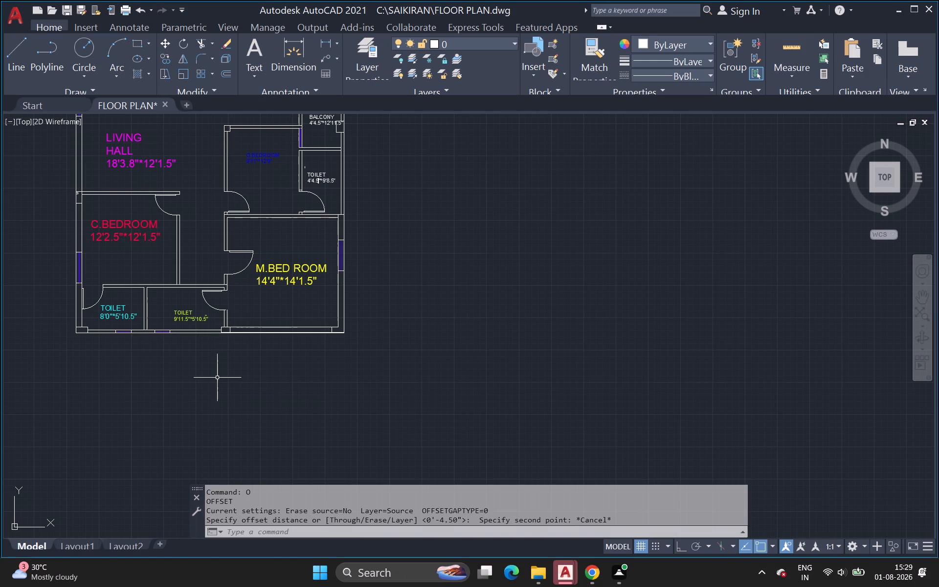
# Offset the outer wall line below the toilets and M.BED ROOM outward by 2'1-1/2".
pyautogui.press('space')
pyautogui.press('o')
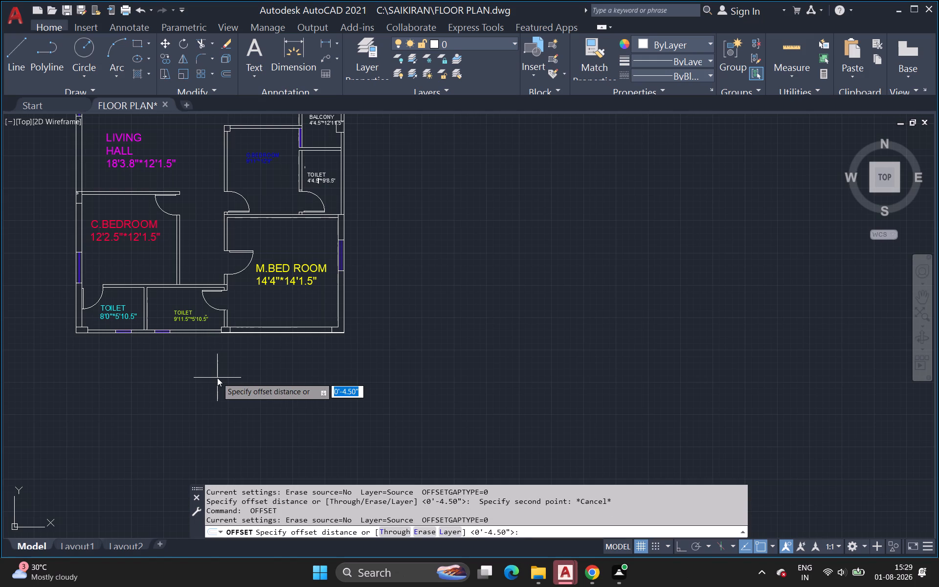
pyautogui.press('Return')
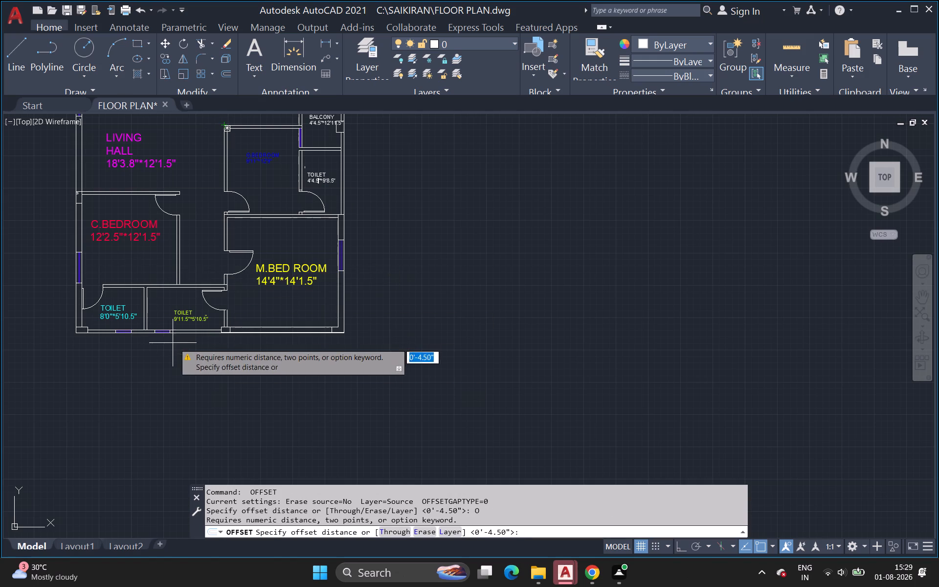
pyautogui.scroll(1, 191, 343)
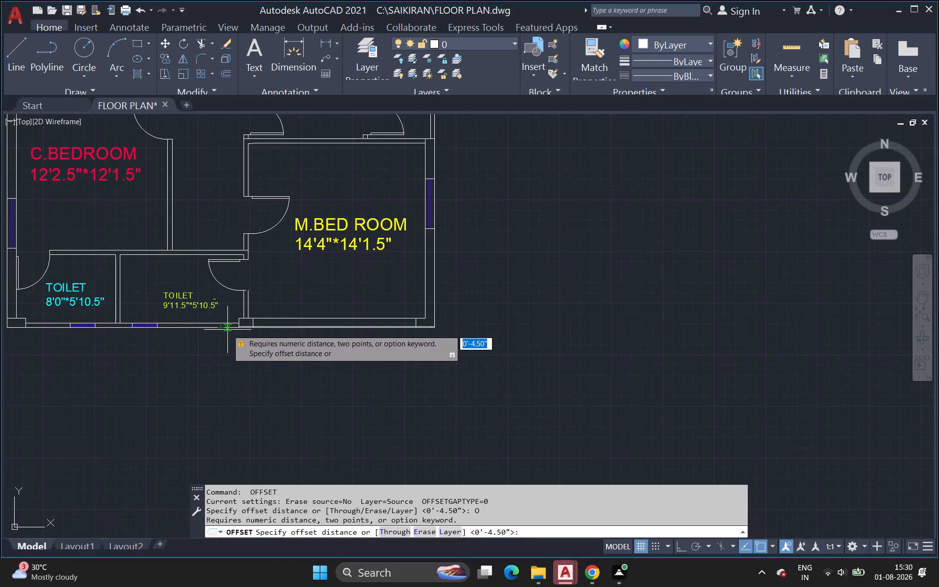
pyautogui.click(219, 326)
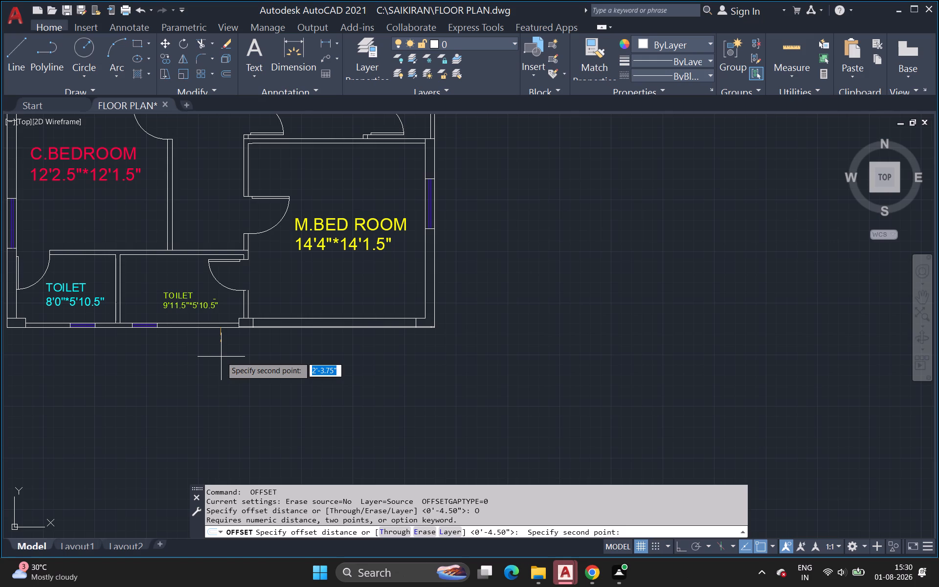
pyautogui.press('2')
pyautogui.press("'")
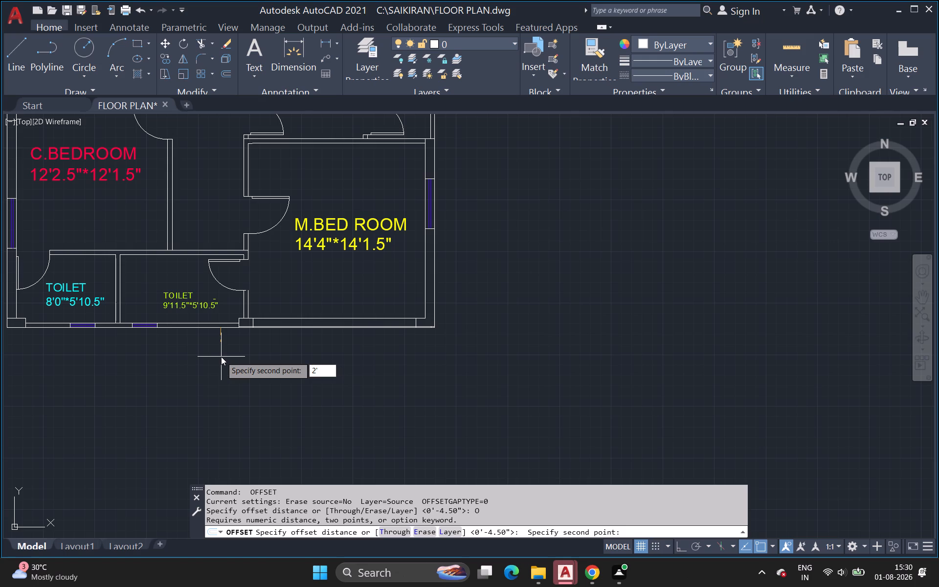
pyautogui.press('1')
pyautogui.press('-')
pyautogui.press('1')
pyautogui.press('/')
pyautogui.press('2')
pyautogui.hotkey('shift', '"')
pyautogui.press('Return')
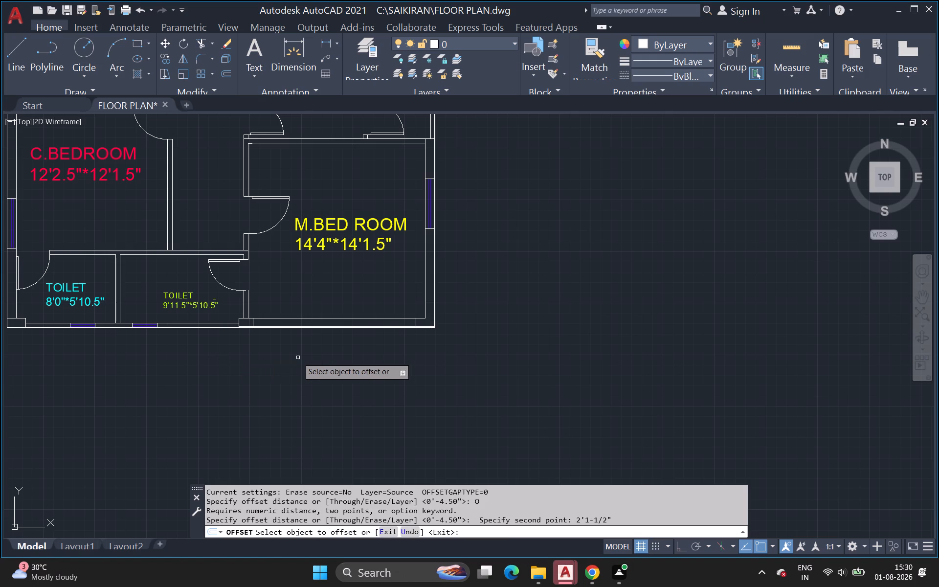
pyautogui.click(225, 327)
pyautogui.click(227, 362)
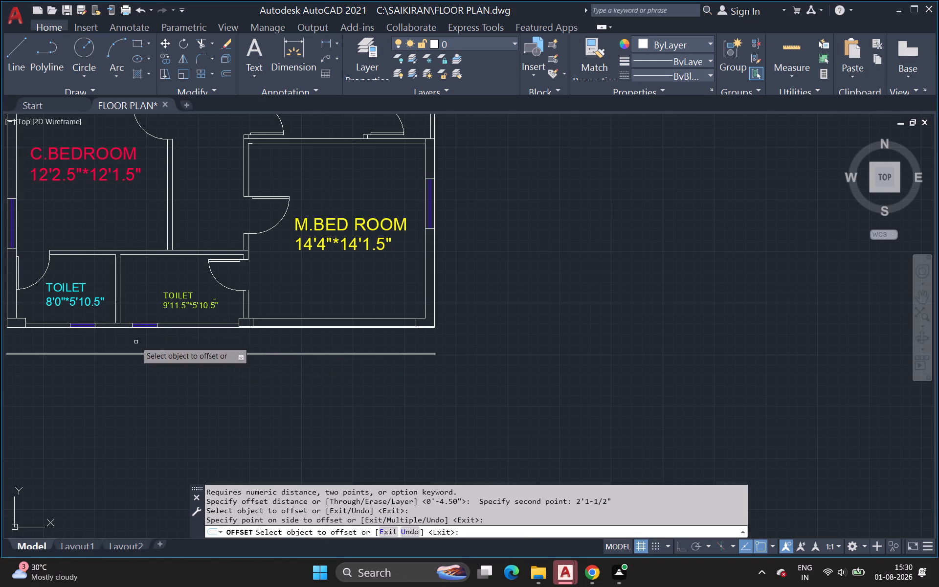
pyautogui.scroll(-2, 86, 335)
pyautogui.moveTo(106, 353); pyautogui.dragTo(201, 440, button='middle')
pyautogui.scroll(1, 212, 433)
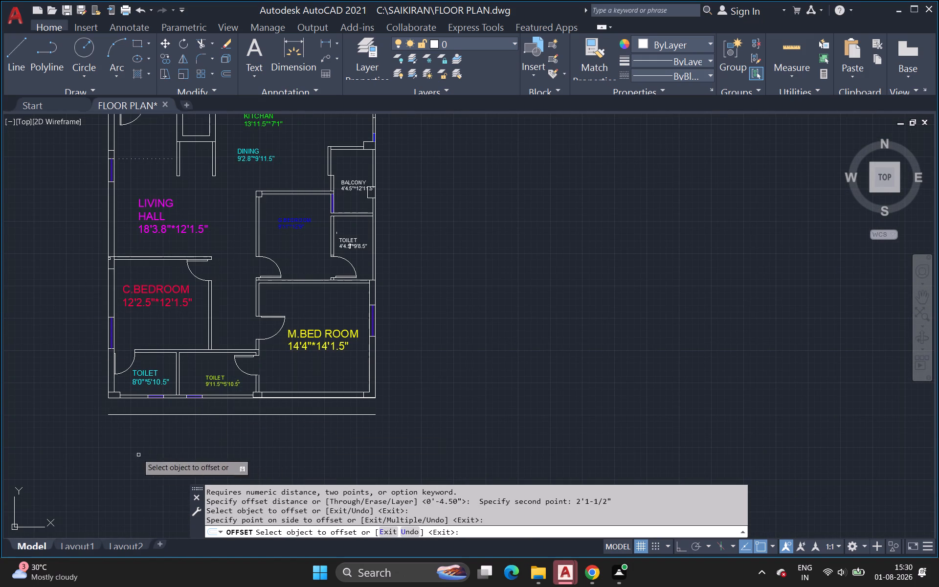
pyautogui.press('space')
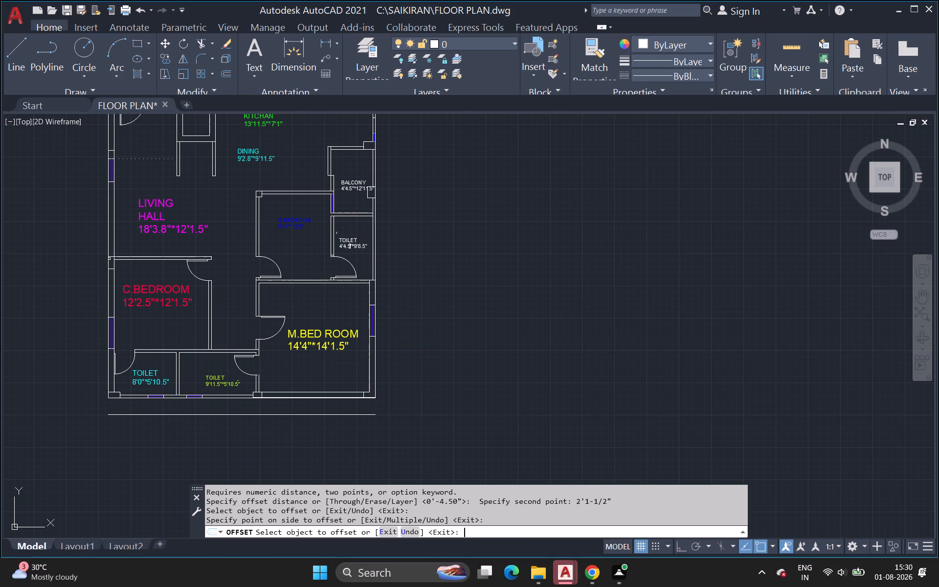
# Offset the new line below the plan outward by 4.5" to form a double line.
pyautogui.press('space')
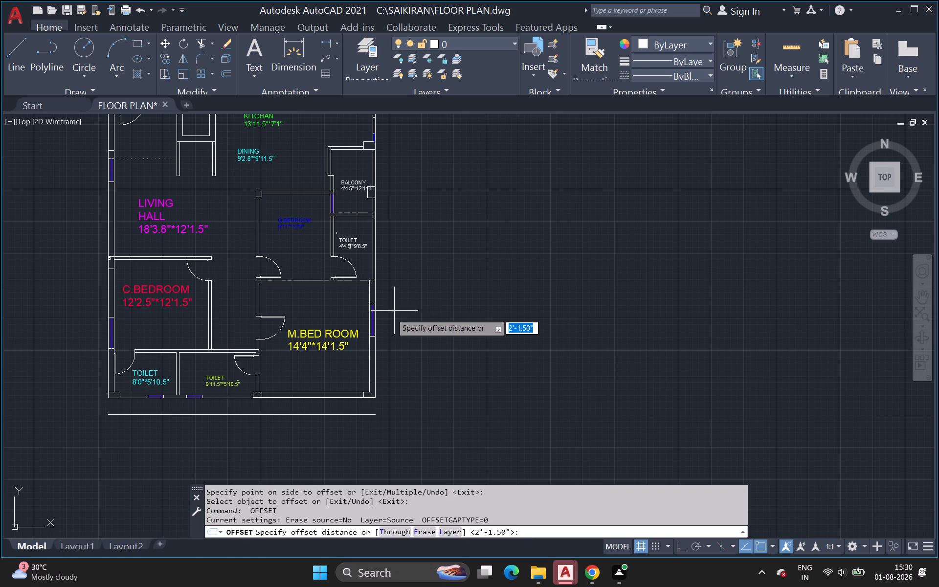
pyautogui.click(289, 415)
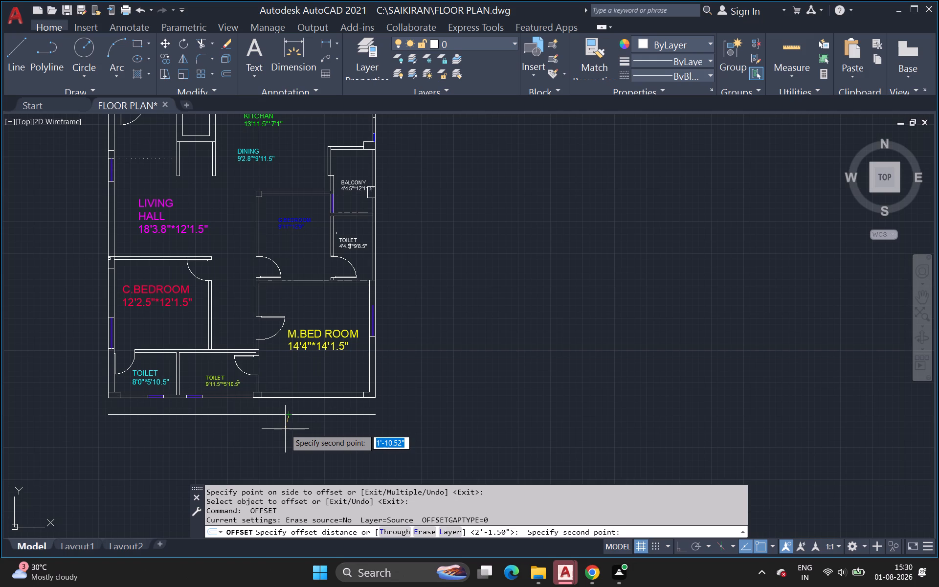
pyautogui.press('4')
pyautogui.press('.')
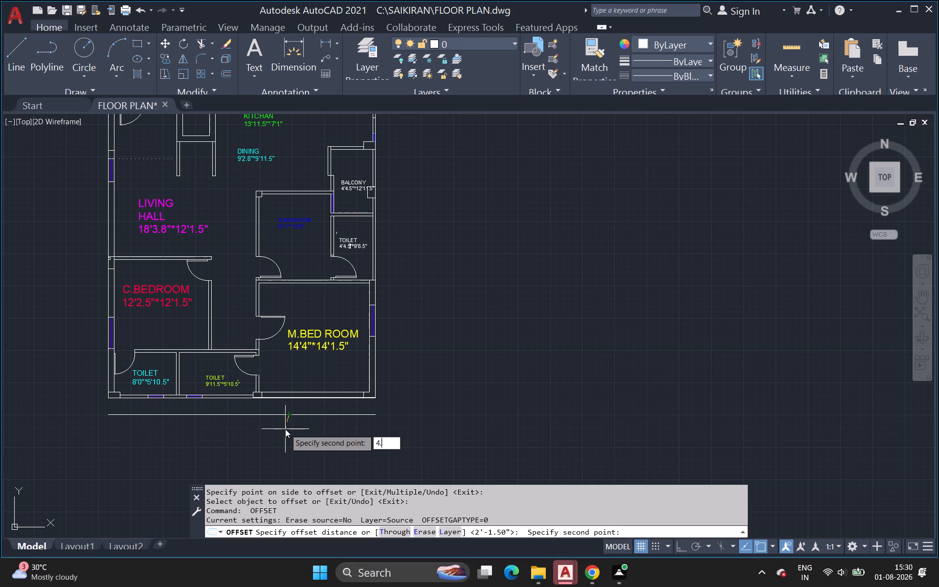
pyautogui.press('5')
pyautogui.hotkey('shift', '"')
pyautogui.press('Return')
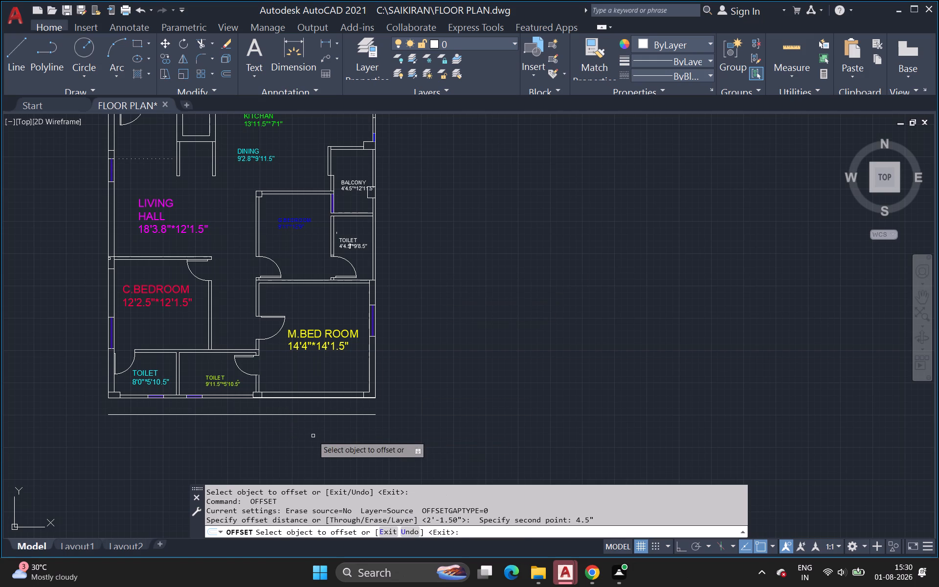
pyautogui.click(318, 414)
pyautogui.click(319, 429)
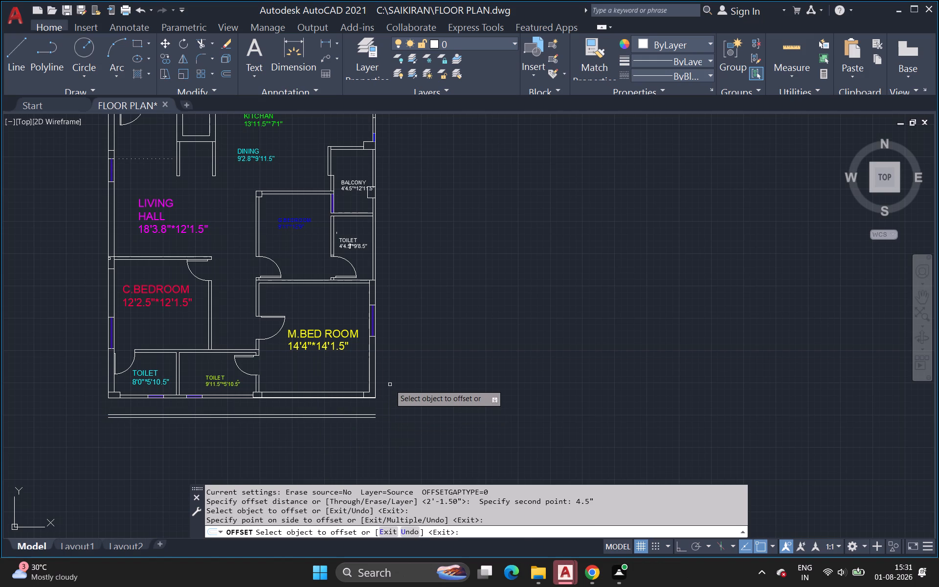
pyautogui.press('space')
# Offset the outer wall line beside M.BED ROOM and its window outward by 2'1-1/2".
pyautogui.press('space')
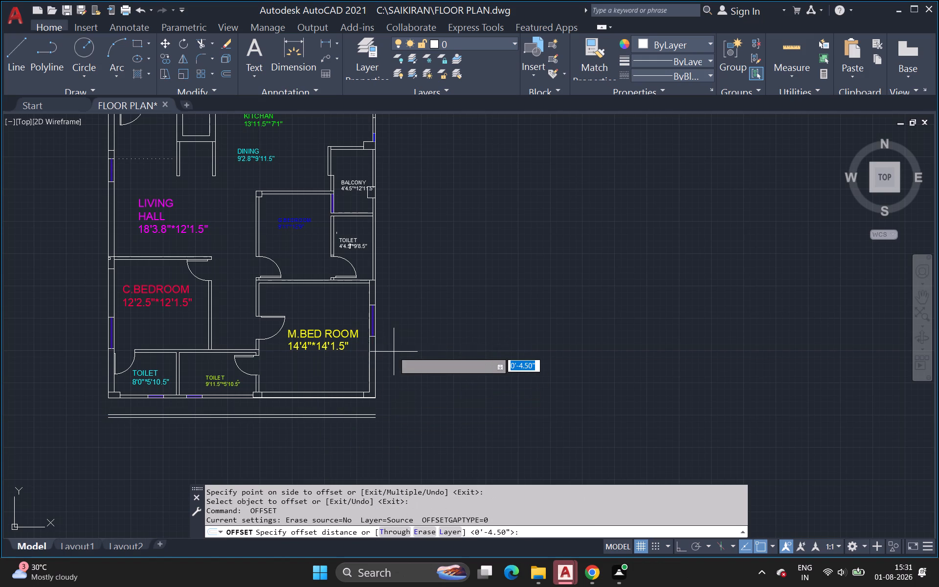
pyautogui.scroll(1, 393, 352)
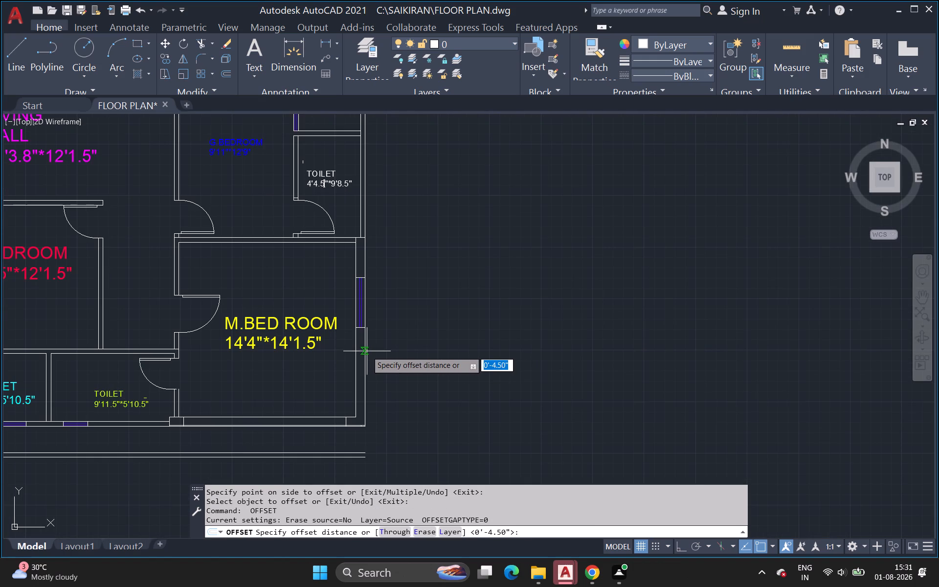
pyautogui.click(365, 352)
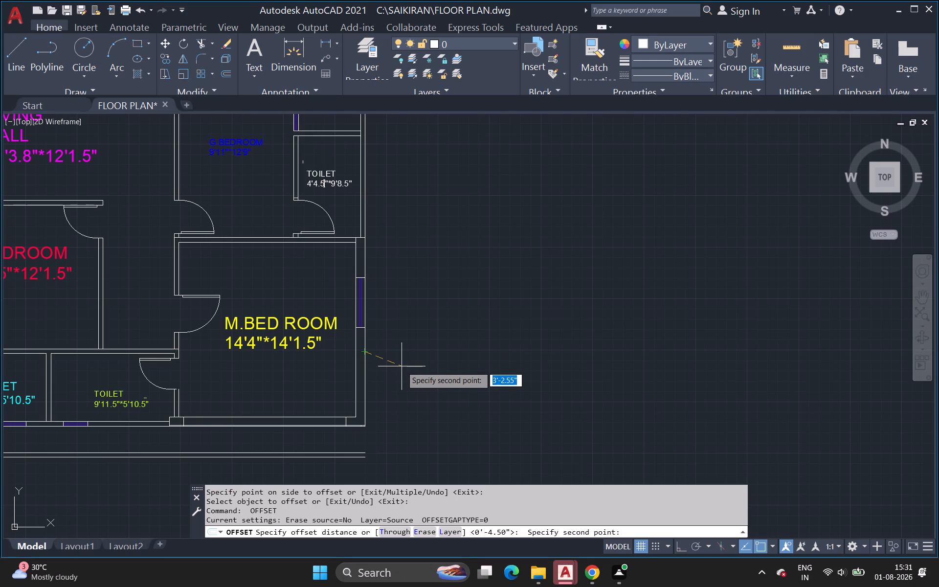
pyautogui.press('2')
pyautogui.press("'")
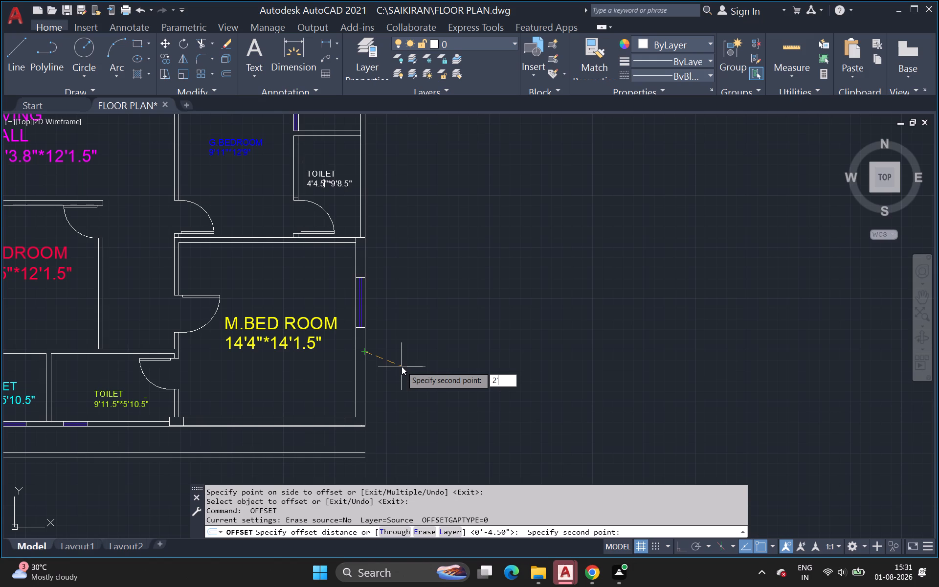
pyautogui.press('1')
pyautogui.press('-')
pyautogui.press('1')
pyautogui.write('/2')
pyautogui.hotkey('shift', '"')
pyautogui.press('Return')
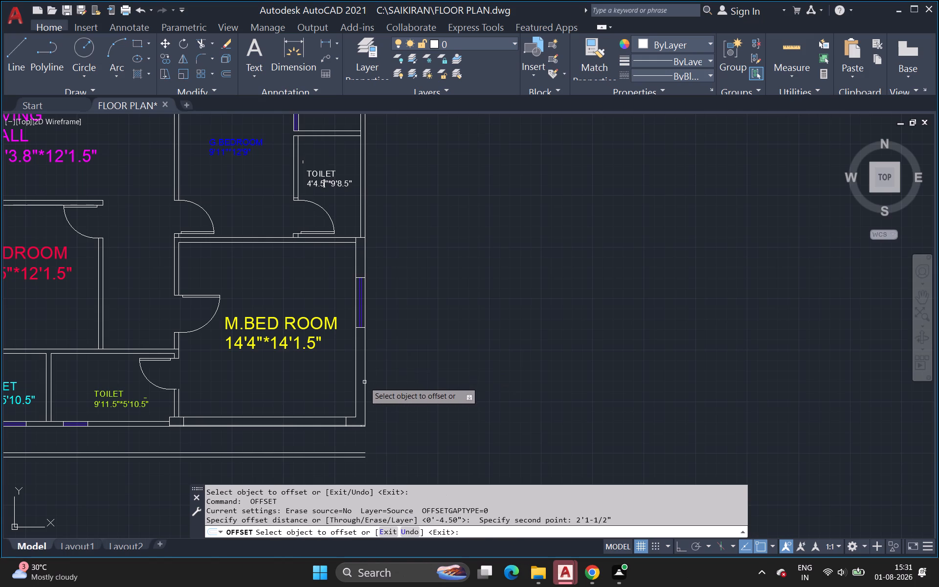
pyautogui.click(365, 375)
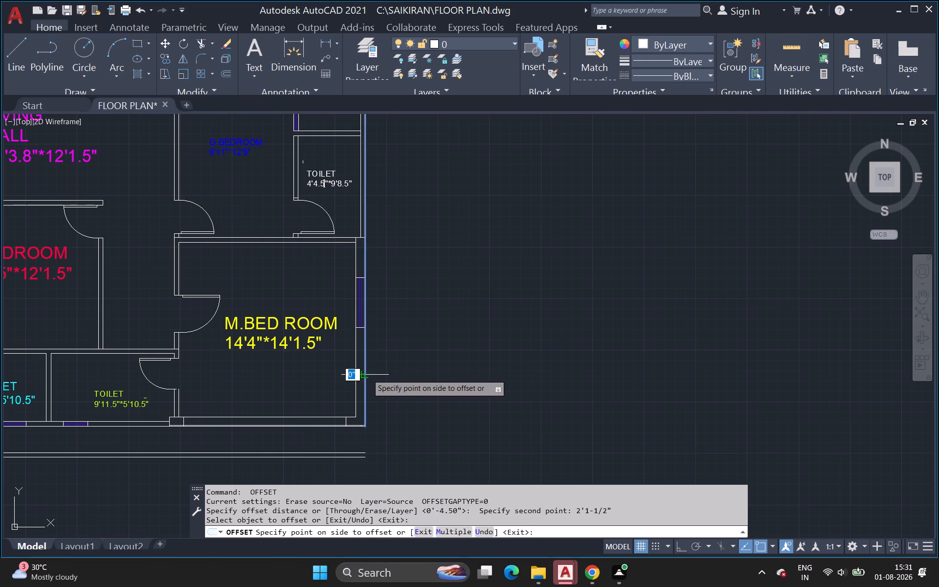
pyautogui.click(380, 371)
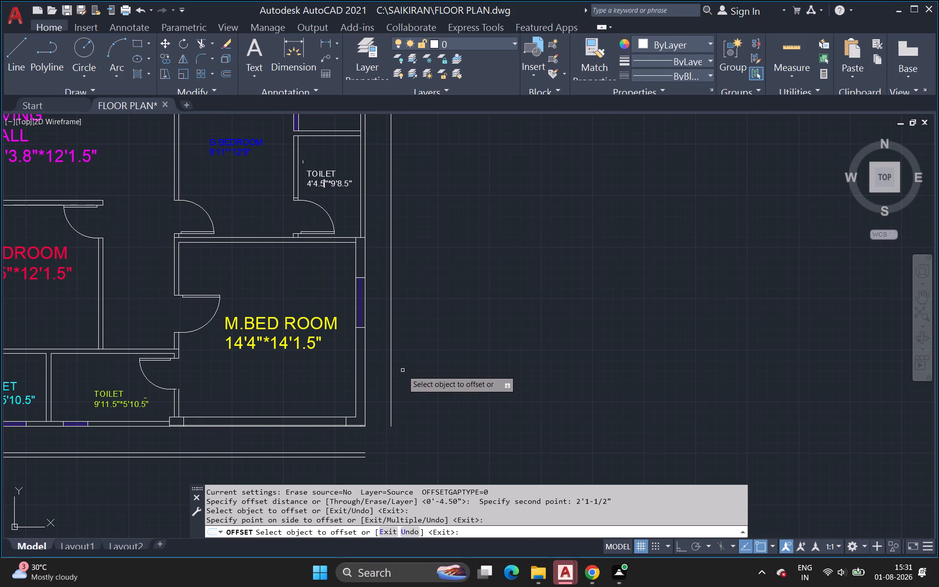
pyautogui.press('space')
# Offset the new line beside the M.BED ROOM side of the plan outward by 4.5" to form a double line.
pyautogui.press('space')
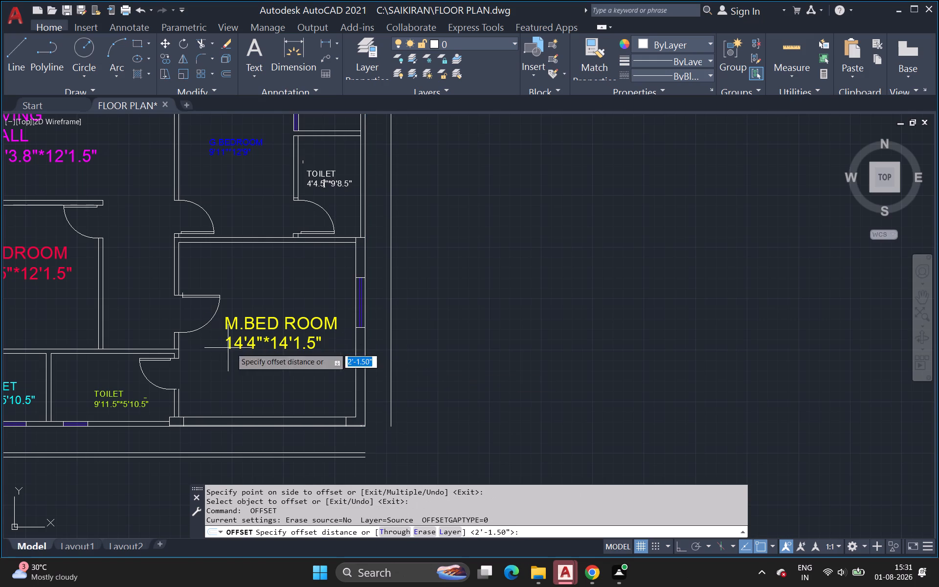
pyautogui.click(391, 332)
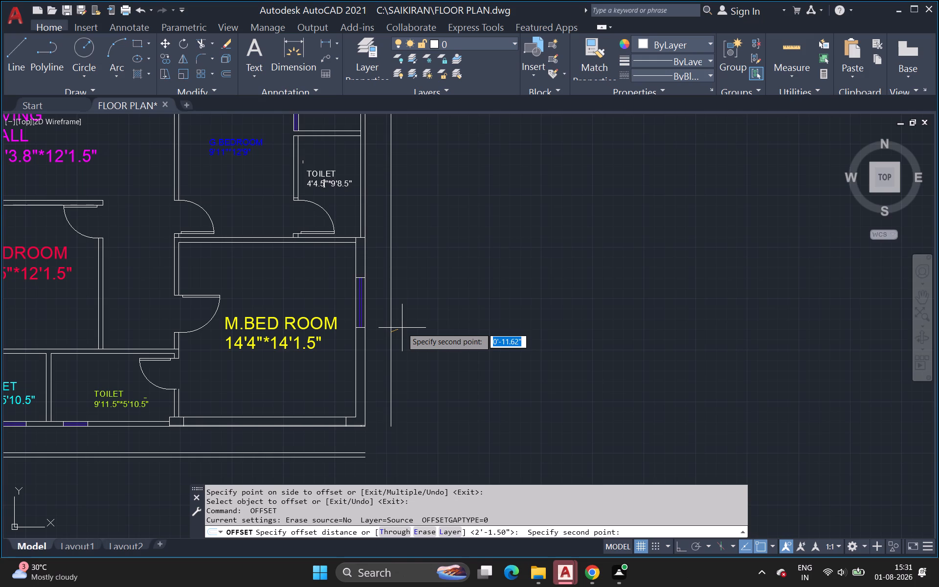
pyautogui.press('4')
pyautogui.write('.5')
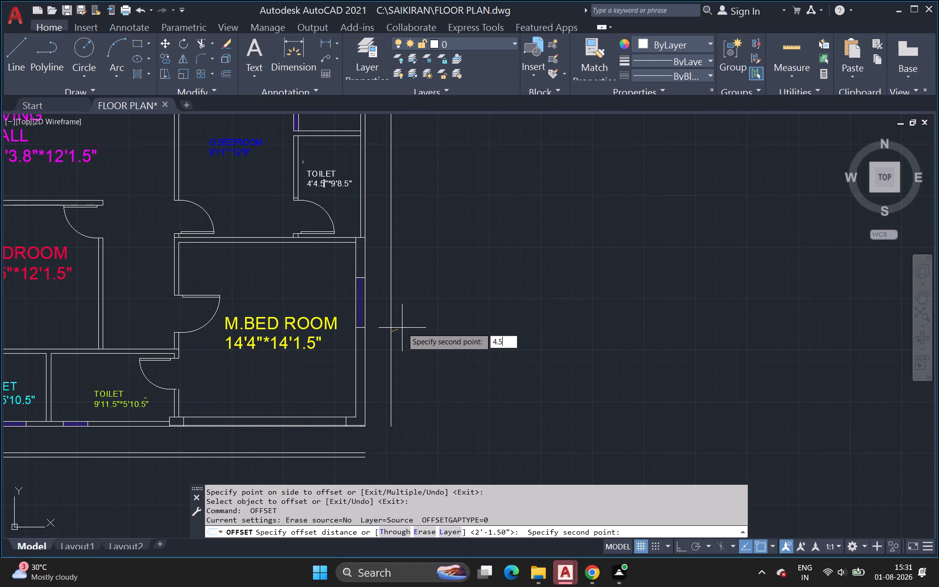
pyautogui.hotkey('shift', '"')
pyautogui.press('Return')
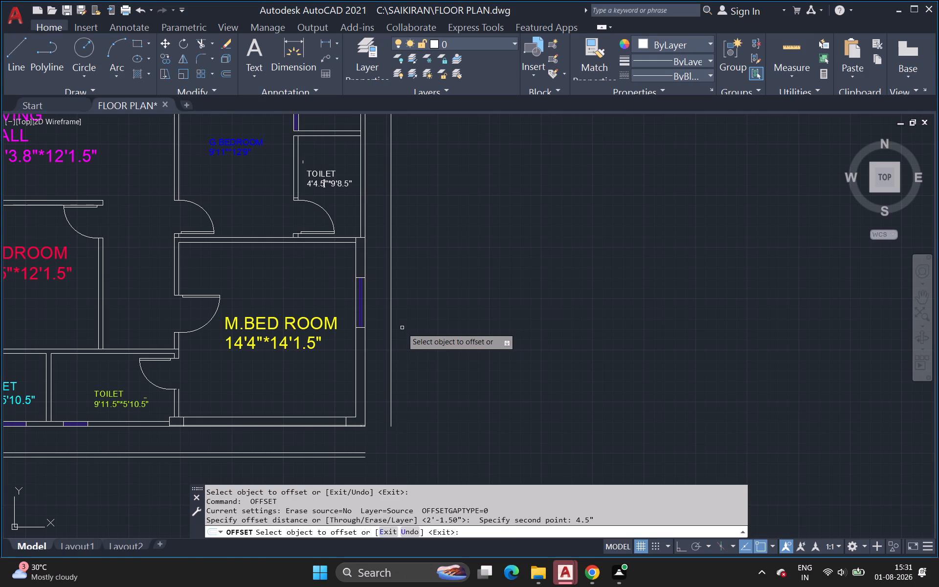
pyautogui.click(391, 349)
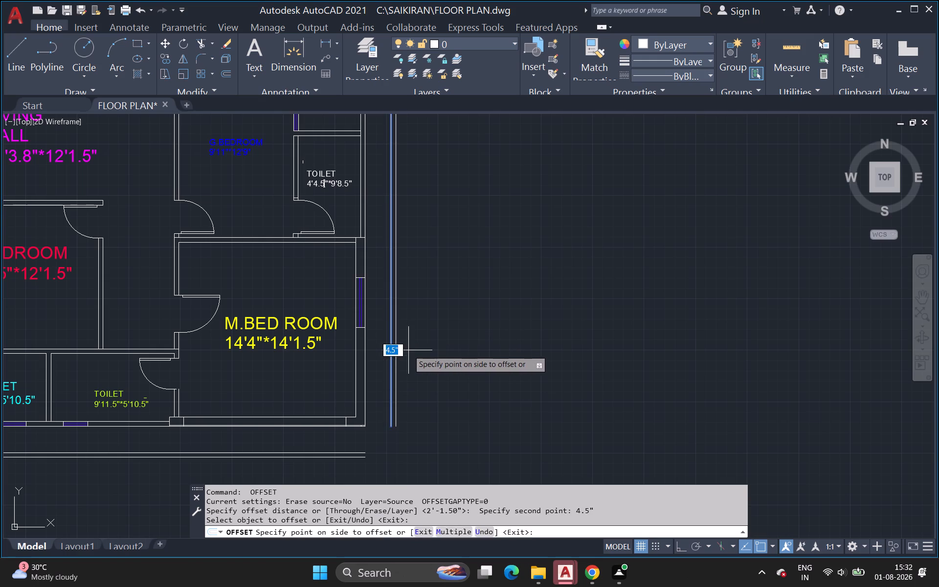
pyautogui.click(408, 350)
pyautogui.moveTo(404, 330); pyautogui.dragTo(430, 486, button='middle')
pyautogui.scroll(-1, 404, 330)
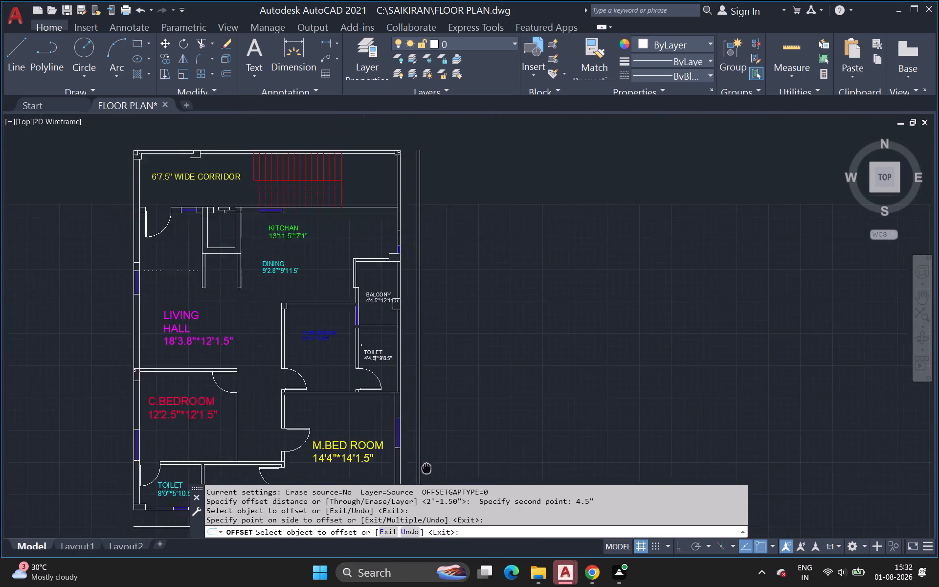
pyautogui.moveTo(430, 486); pyautogui.dragTo(438, 532, button='middle')
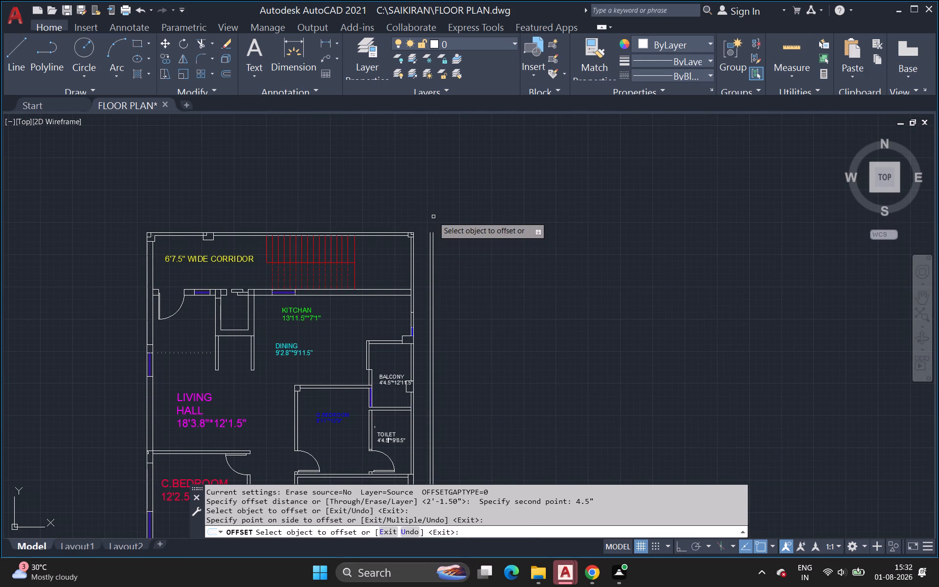
pyautogui.press('space')
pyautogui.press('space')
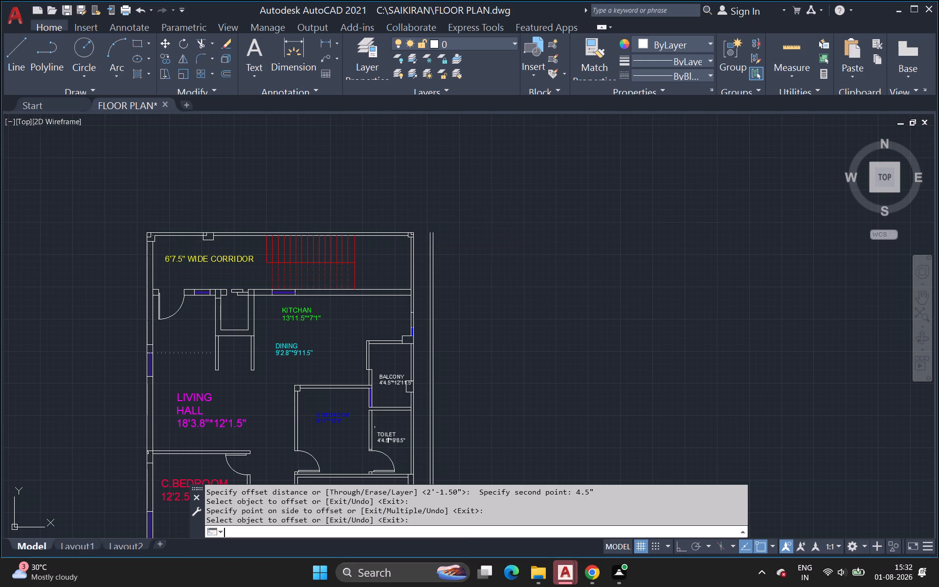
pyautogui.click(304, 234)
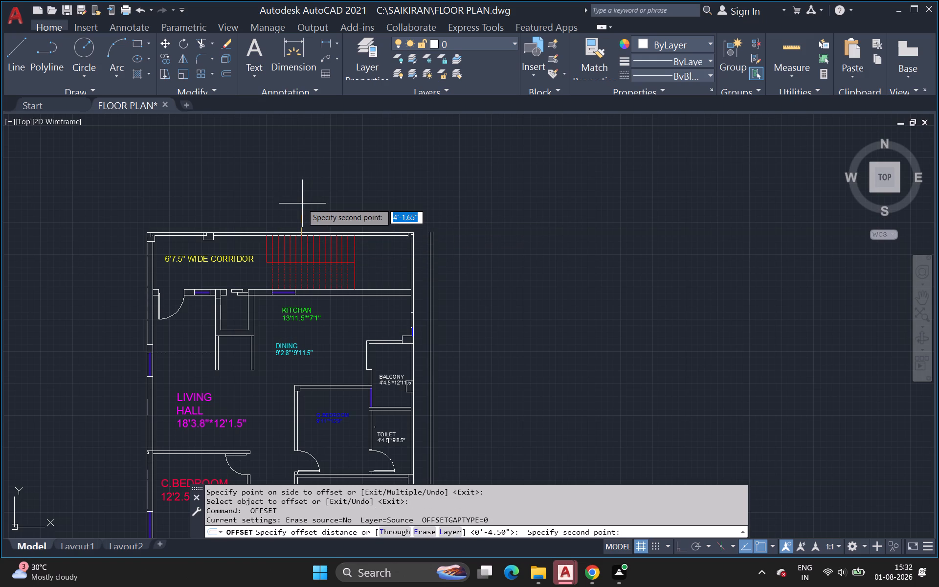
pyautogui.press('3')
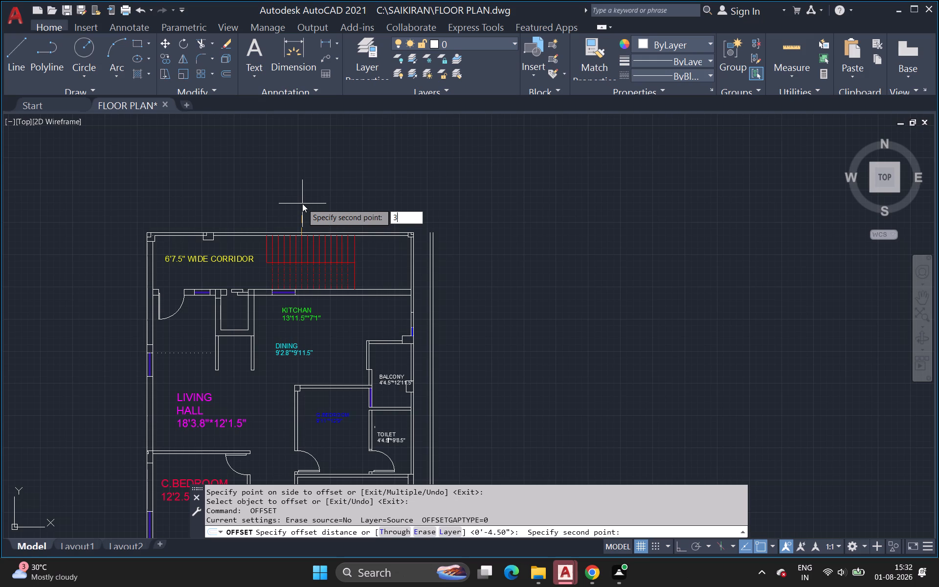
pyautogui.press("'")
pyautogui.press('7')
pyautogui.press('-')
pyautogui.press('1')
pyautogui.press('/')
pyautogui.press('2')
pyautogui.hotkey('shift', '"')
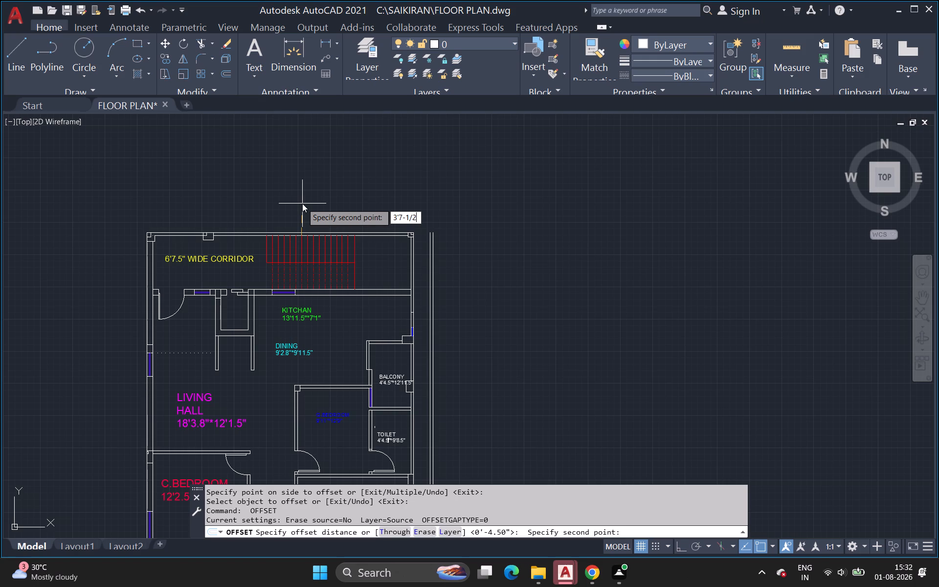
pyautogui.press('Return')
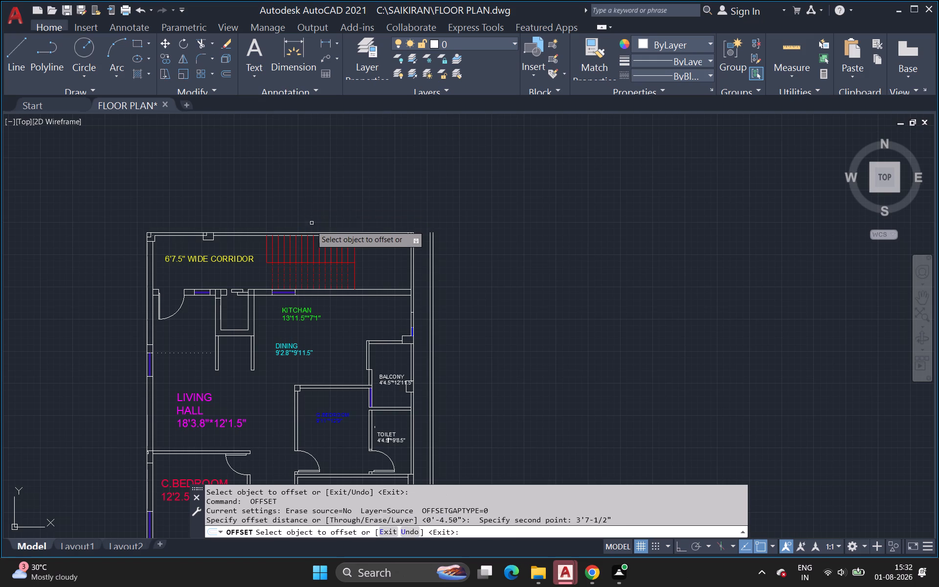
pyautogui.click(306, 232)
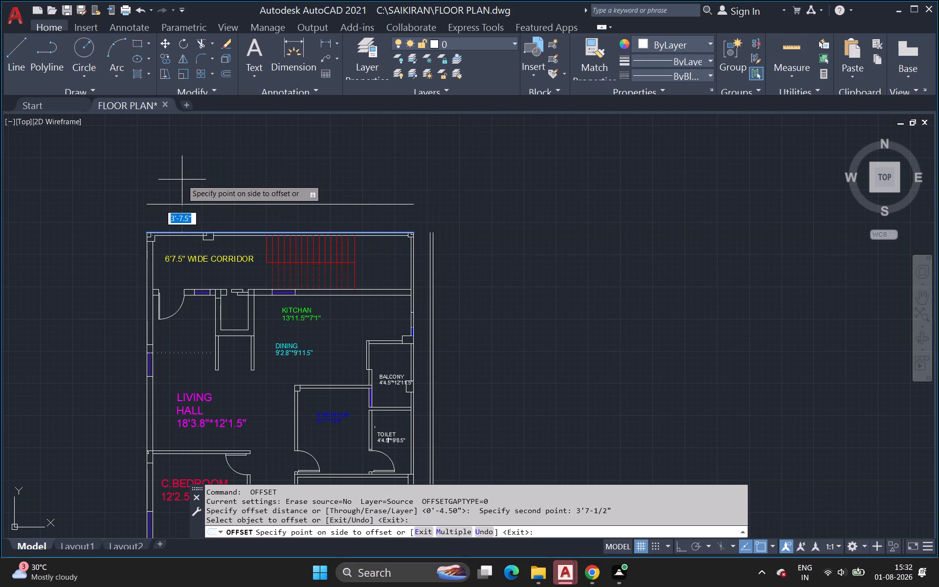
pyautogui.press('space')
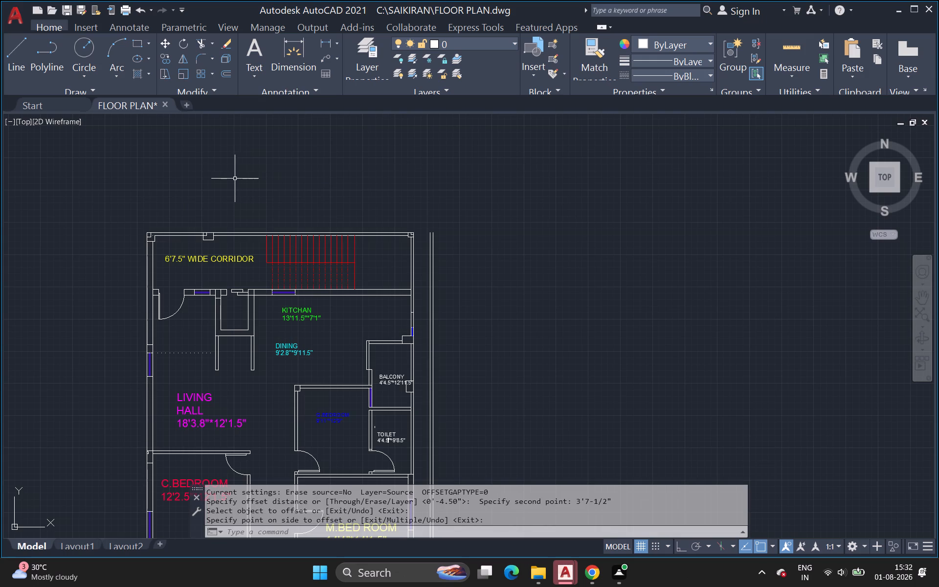
# Offset the outer wall line above the 6'7.5" WIDE CORRIDOR outward by 3'7-1/2".
pyautogui.press('o')
pyautogui.press('Return')
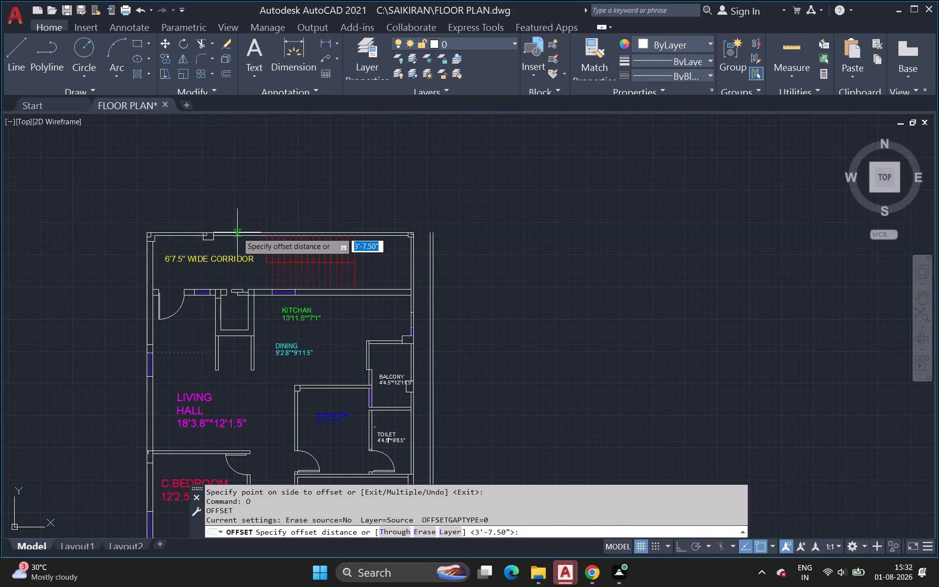
pyautogui.click(237, 232)
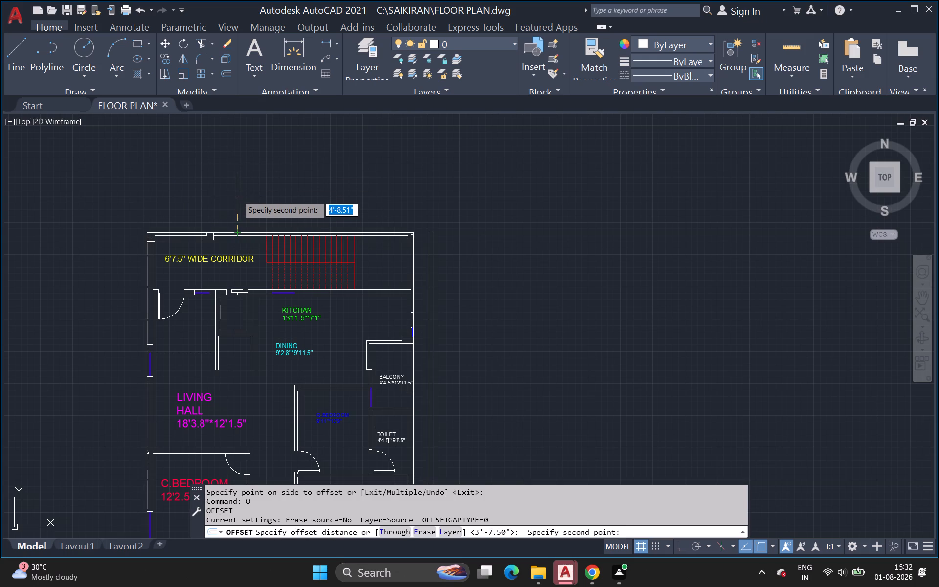
pyautogui.press('3')
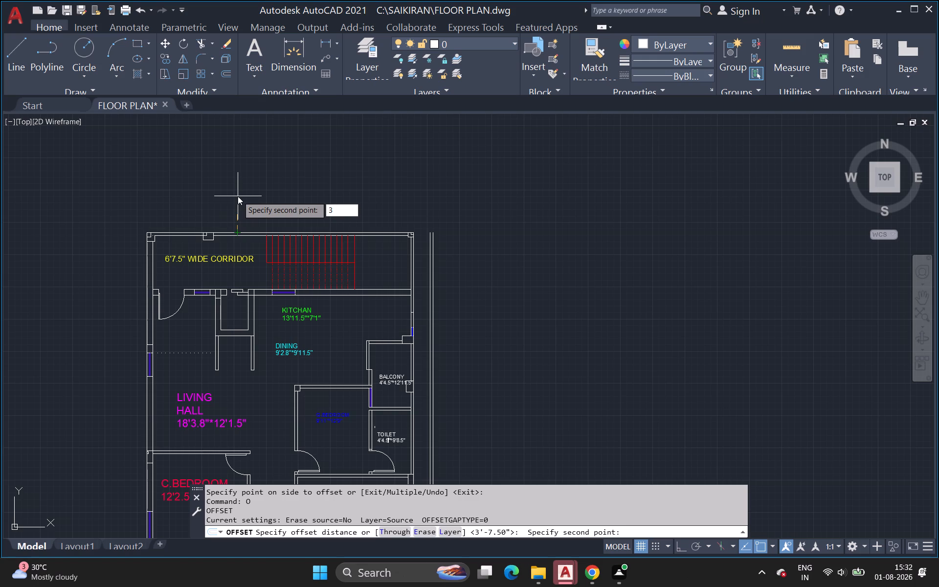
pyautogui.press("'")
pyautogui.press('7')
pyautogui.press('-')
pyautogui.press('1')
pyautogui.write('/2')
pyautogui.hotkey('shift', '"')
pyautogui.press('Return')
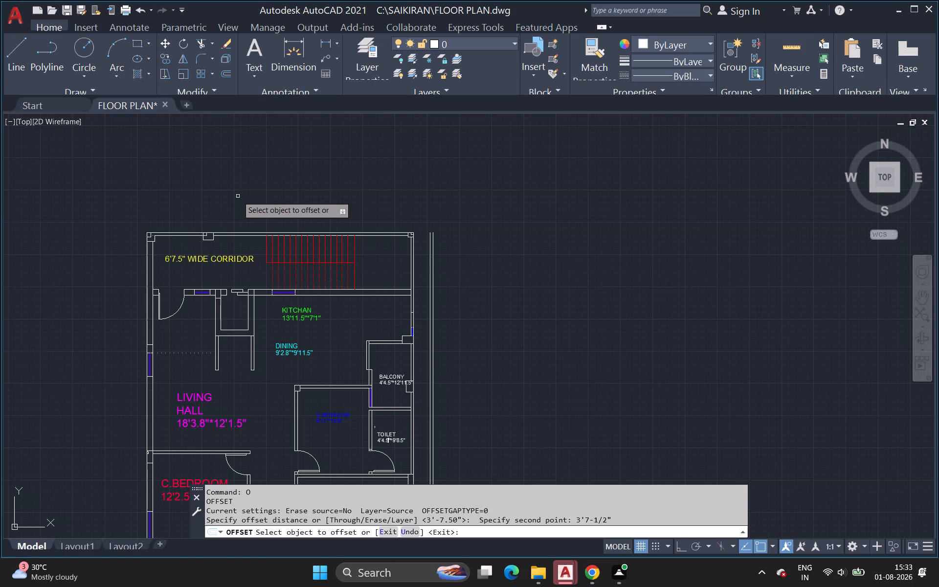
pyautogui.scroll(2, 269, 235)
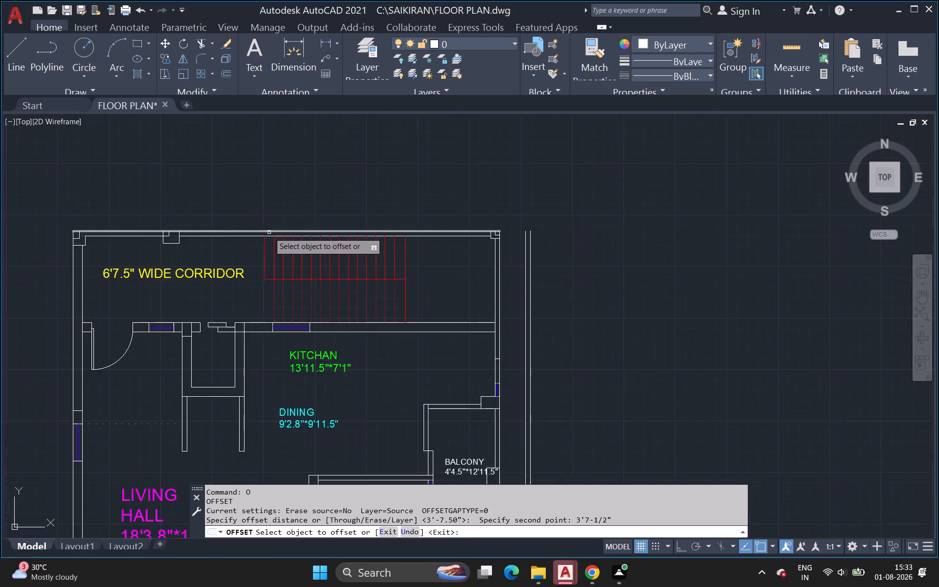
pyautogui.click(268, 230)
pyautogui.click(271, 201)
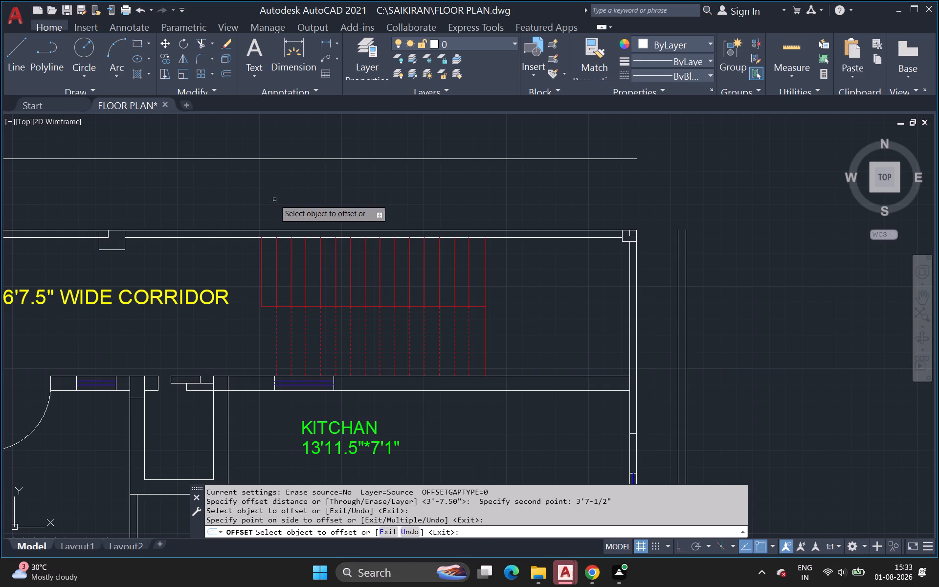
pyautogui.press('space')
# Offset the new line above the corridor outward by 4.5" to form a double line.
pyautogui.press('space')
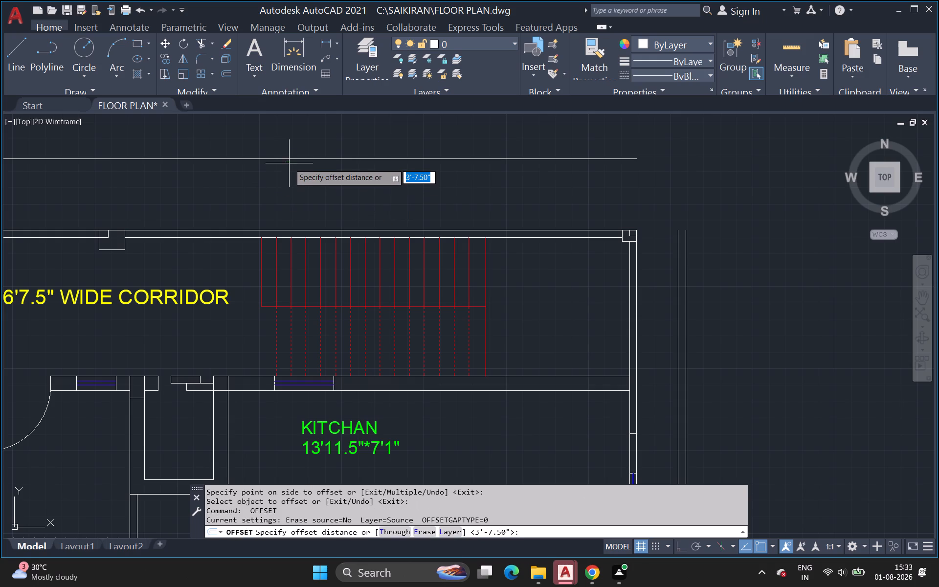
pyautogui.click(291, 159)
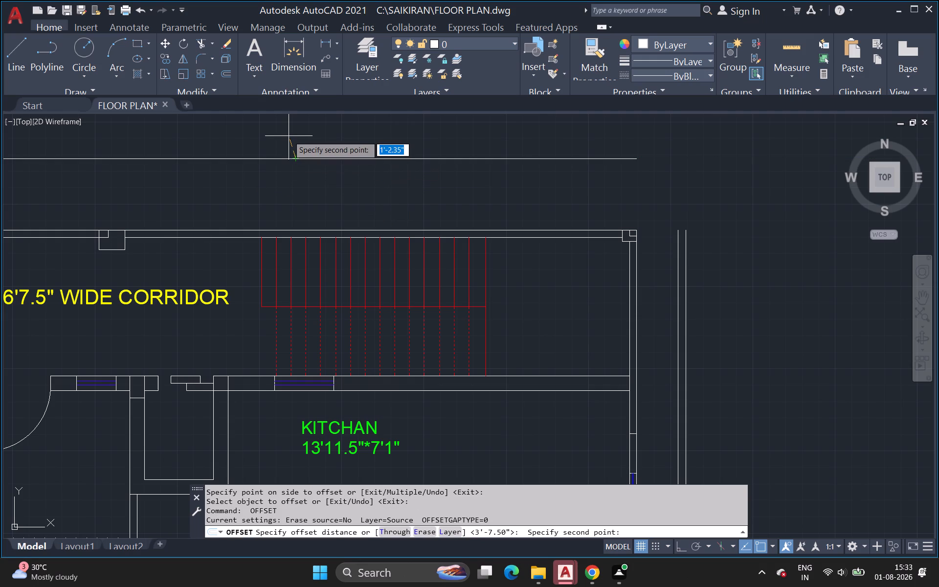
pyautogui.press('4')
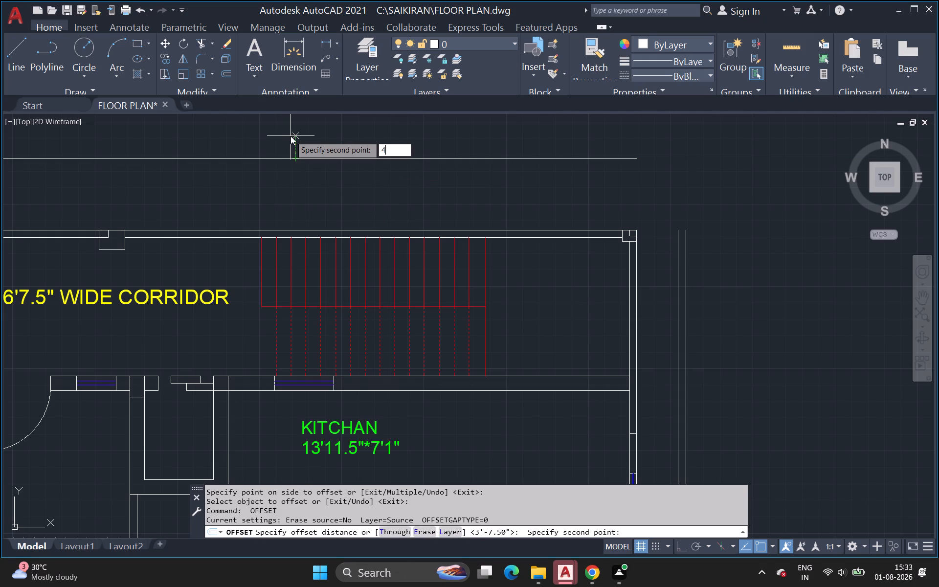
pyautogui.write('.5')
pyautogui.hotkey('shift', '"')
pyautogui.press('Return')
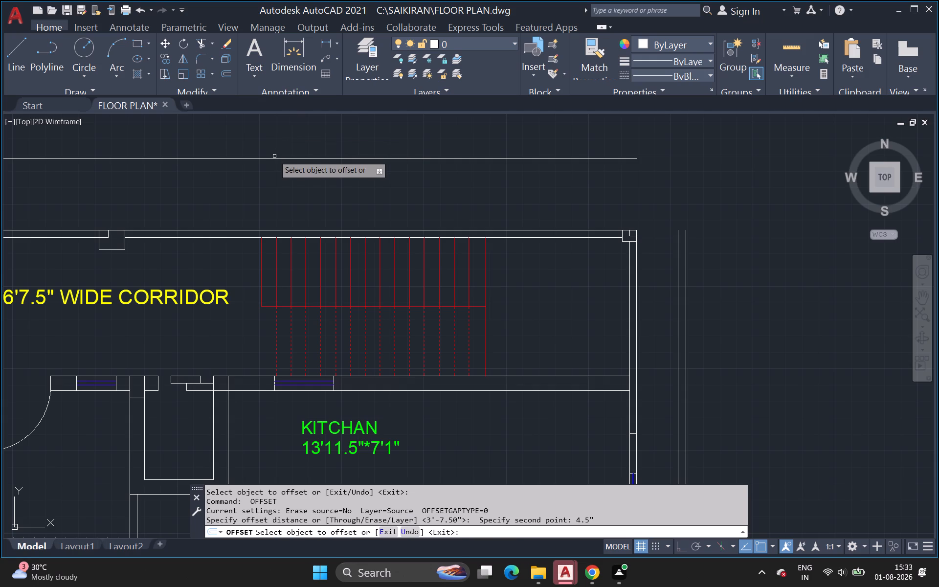
pyautogui.click(273, 158)
pyautogui.click(279, 149)
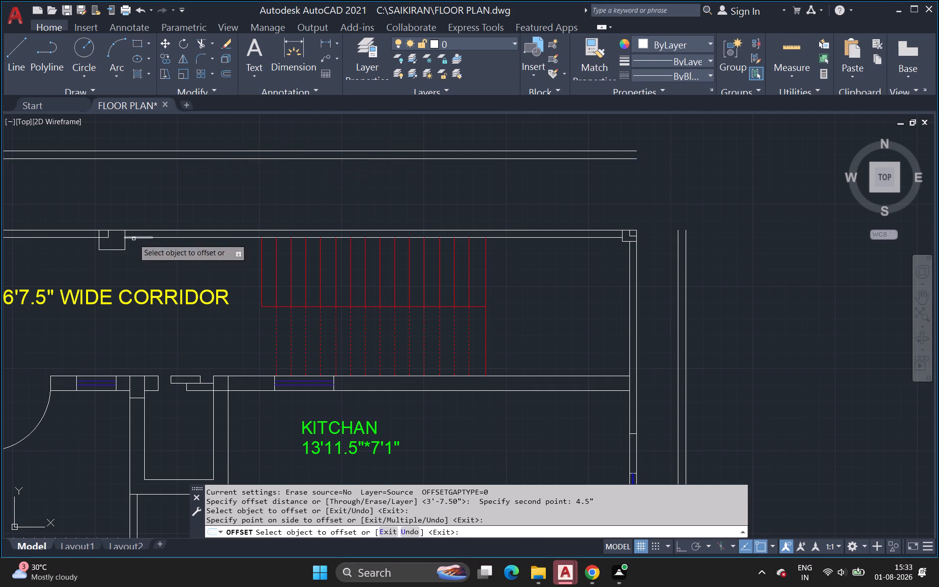
pyautogui.scroll(-3, 134, 238)
pyautogui.moveTo(151, 226); pyautogui.dragTo(316, 174, button='middle')
pyautogui.scroll(1, 316, 174)
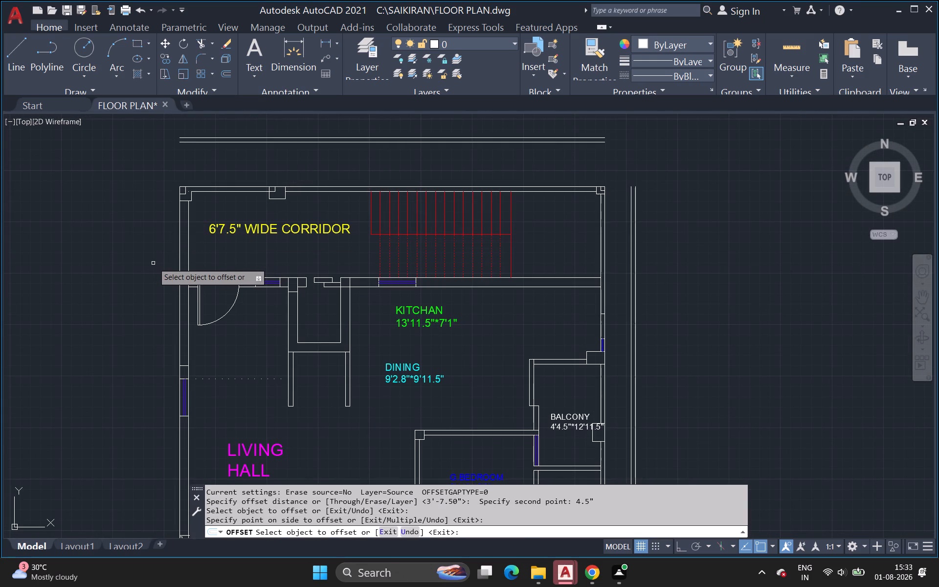
pyautogui.press('space')
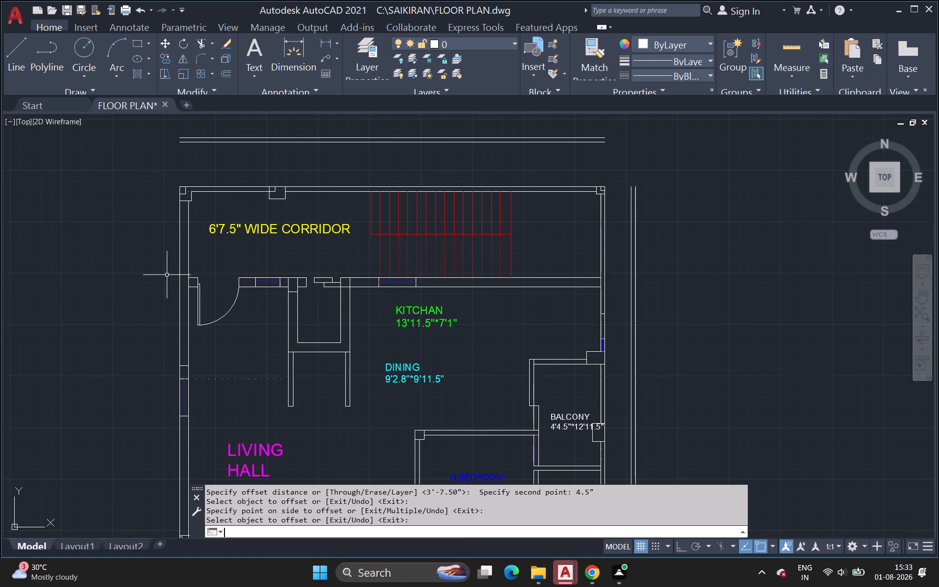
# Offset the outer wall line beside the corridor and LIVING HALL outward by 2'7-1/2".
pyautogui.press('space')
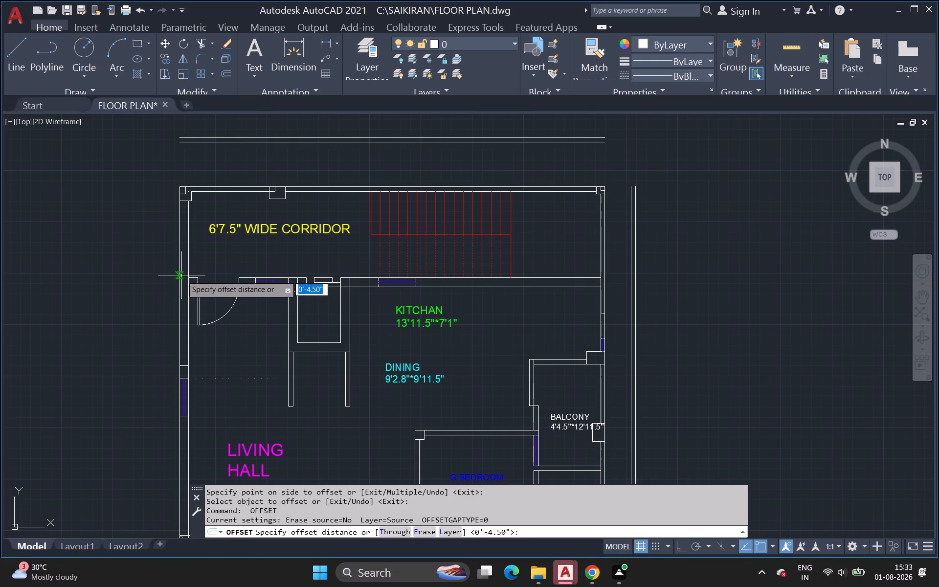
pyautogui.click(179, 308)
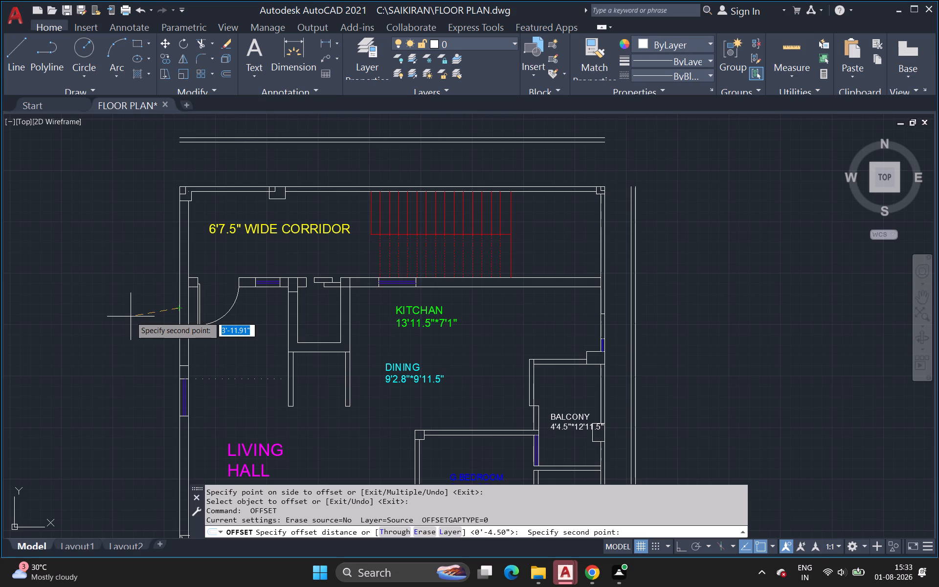
pyautogui.press('2')
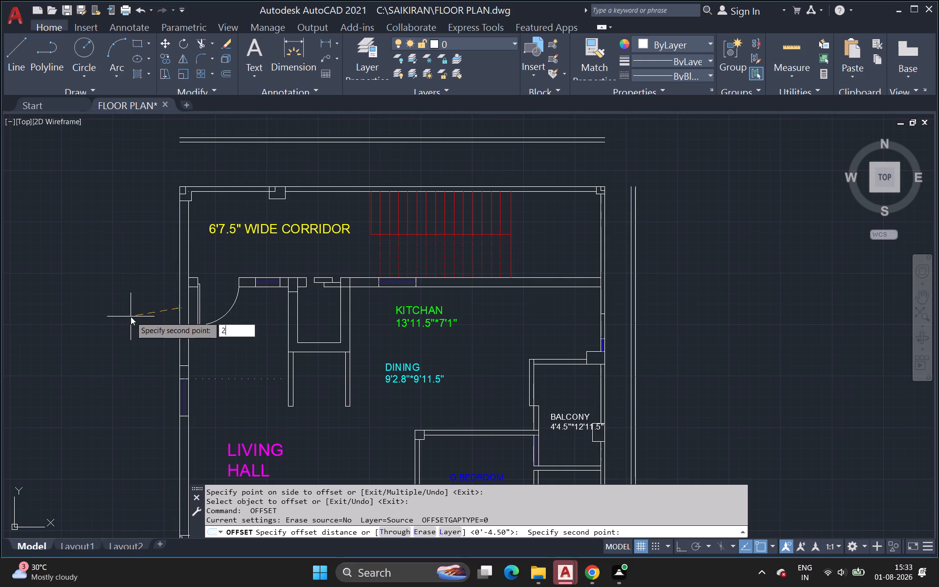
pyautogui.press("'")
pyautogui.press('7')
pyautogui.press('-')
pyautogui.press('1')
pyautogui.press('/')
pyautogui.press('2')
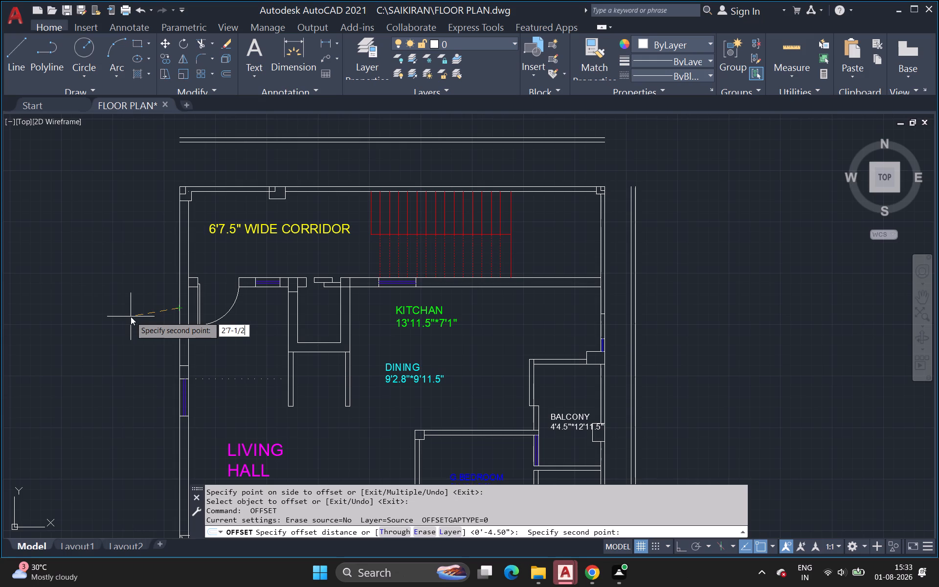
pyautogui.hotkey('shift', '"')
pyautogui.press('Return')
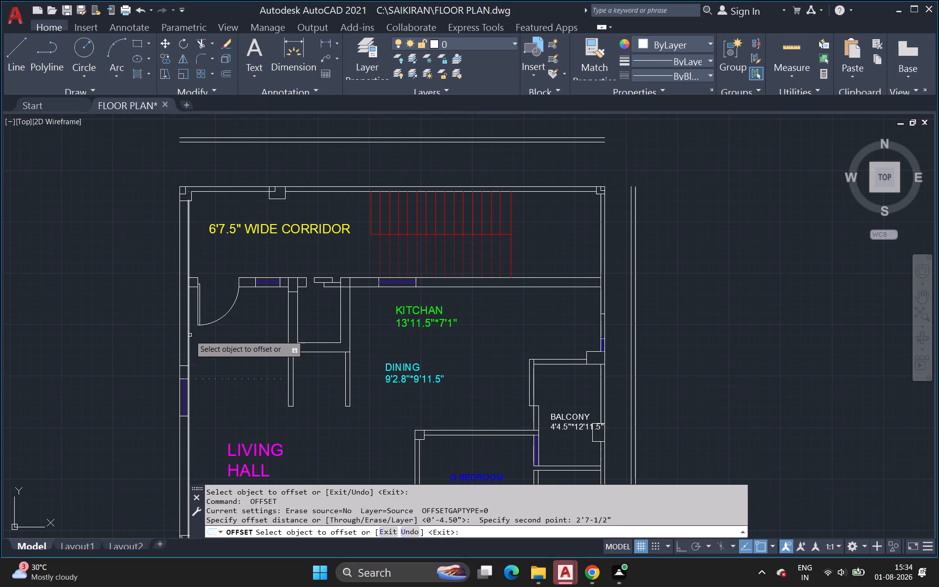
pyautogui.click(179, 314)
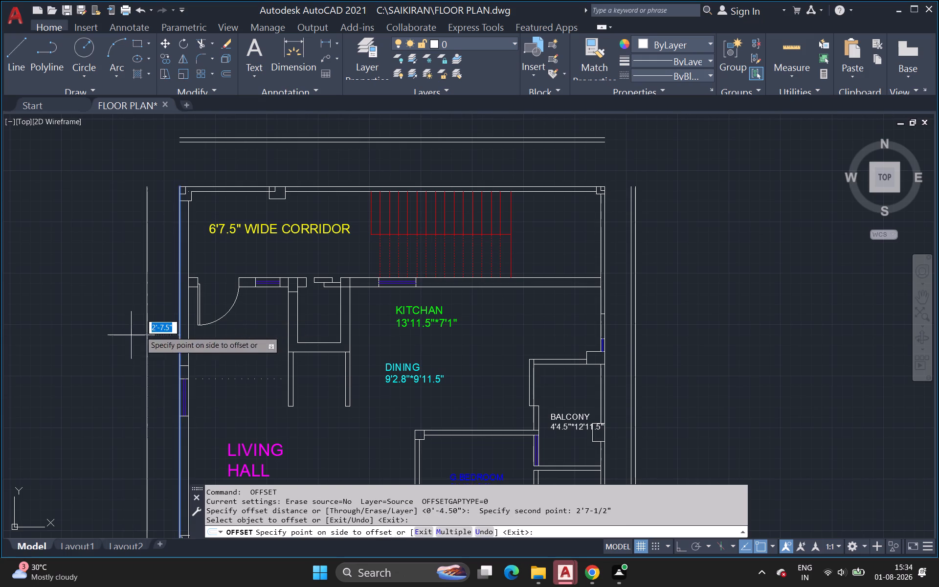
pyautogui.click(116, 340)
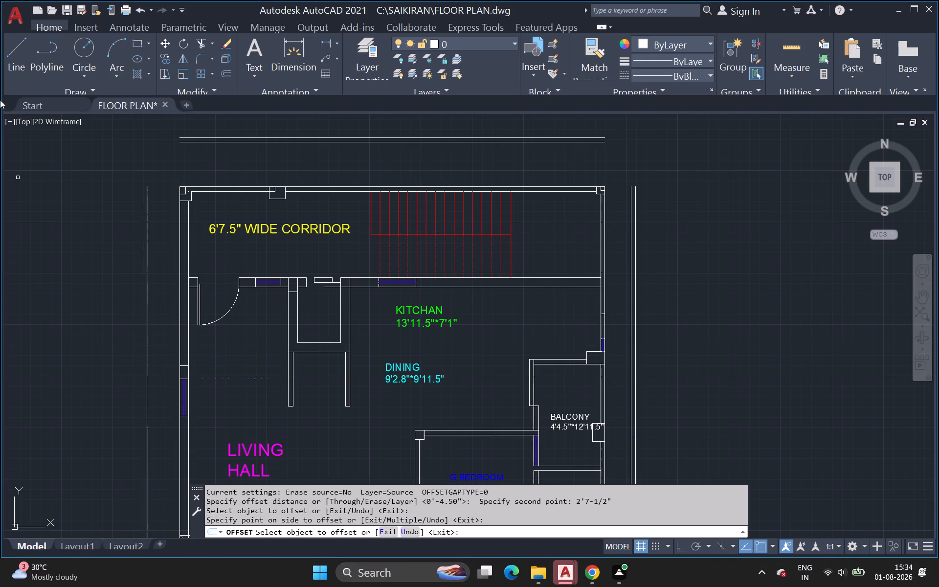
pyautogui.press('space')
# Offset the new line beside the corridor and LIVING HALL outward by 4.5" to form a double line.
pyautogui.press('space')
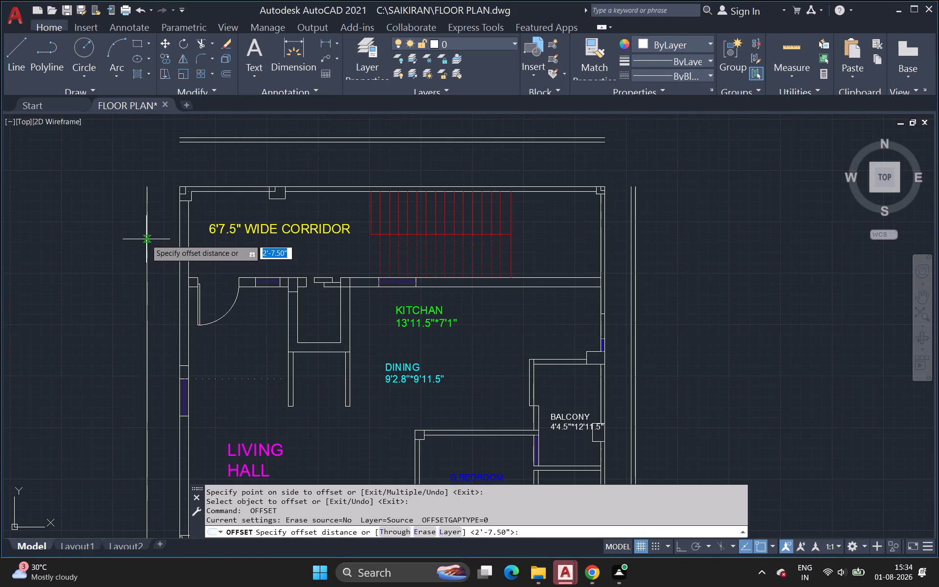
pyautogui.click(147, 237)
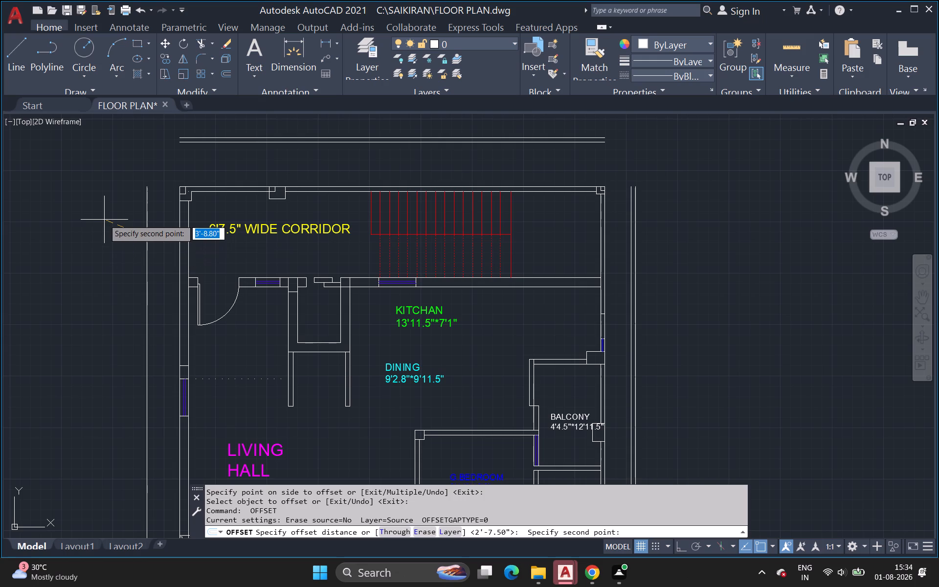
pyautogui.press('4')
pyautogui.write('.5')
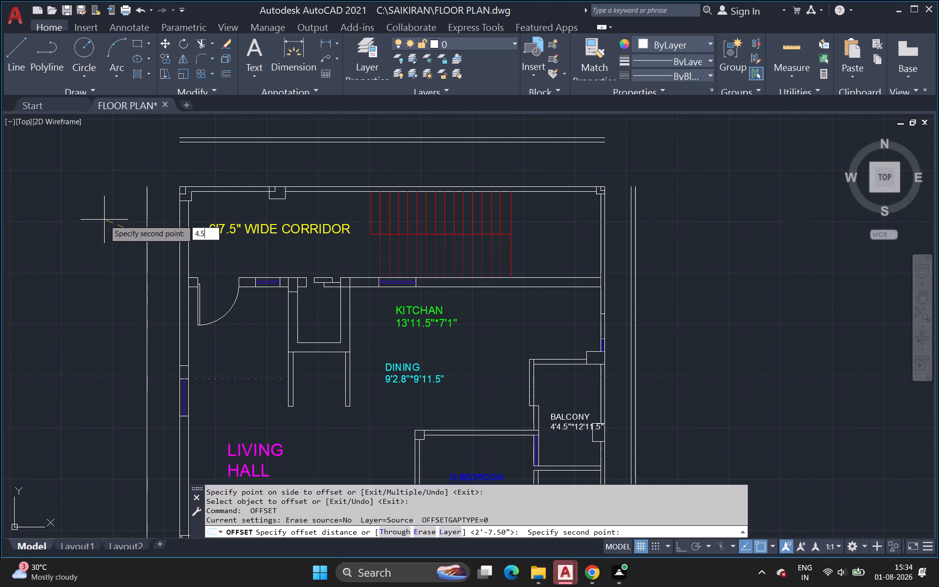
pyautogui.hotkey('shift', '"')
pyautogui.press('Return')
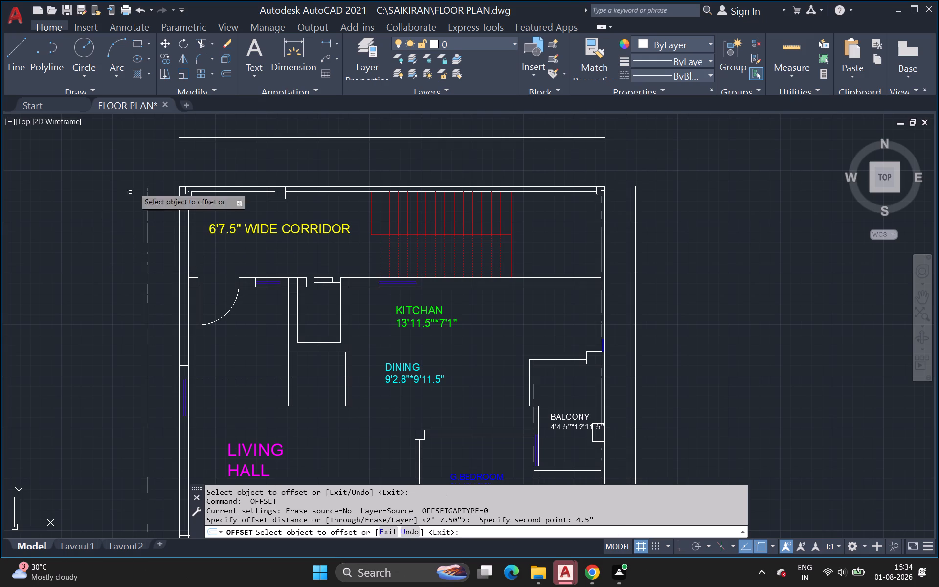
pyautogui.click(146, 224)
pyautogui.click(124, 229)
pyautogui.press('Escape')
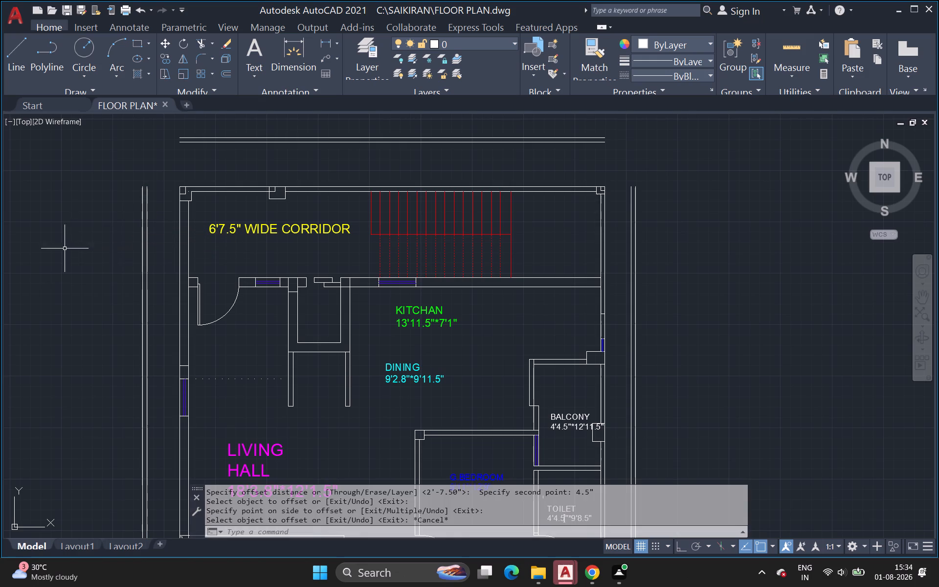
# Fillet the inner and outer pairs of offset lines into sharp corners outside the M.BED ROOM corner of the plan.
pyautogui.scroll(-2, 59, 251)
pyautogui.moveTo(53, 240); pyautogui.dragTo(43, 189, button='middle')
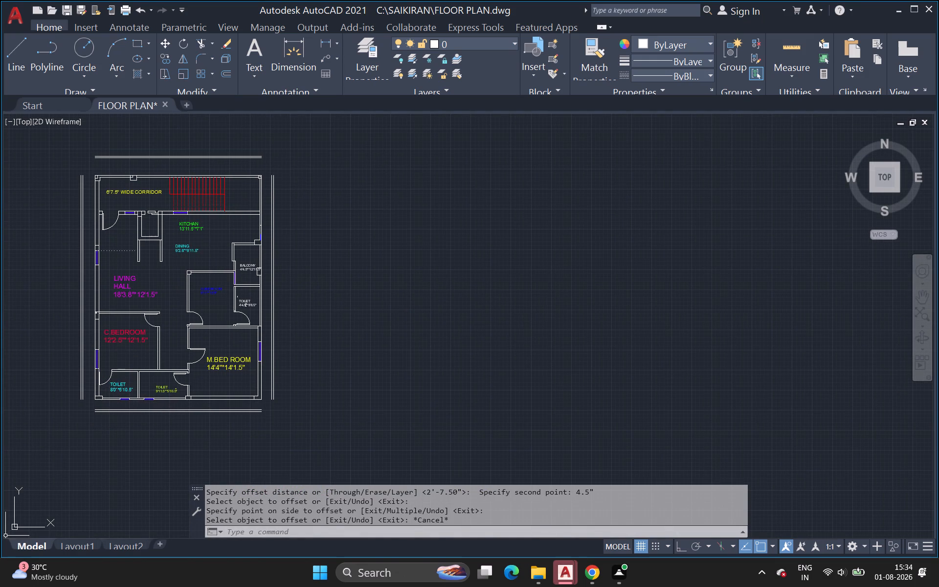
pyautogui.press('e')
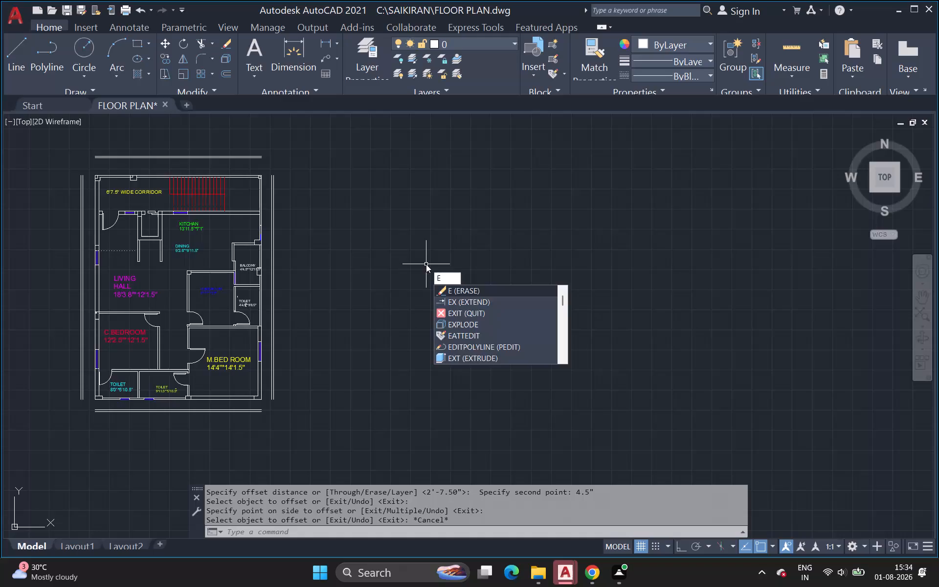
pyautogui.press('BackSpace')
pyautogui.press('f')
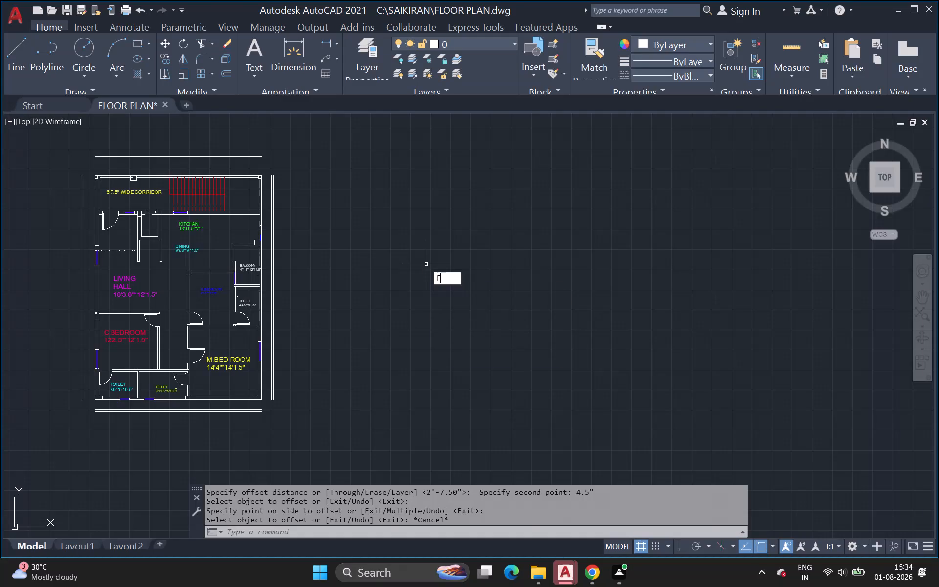
pyautogui.click(479, 289)
pyautogui.scroll(3, 281, 400)
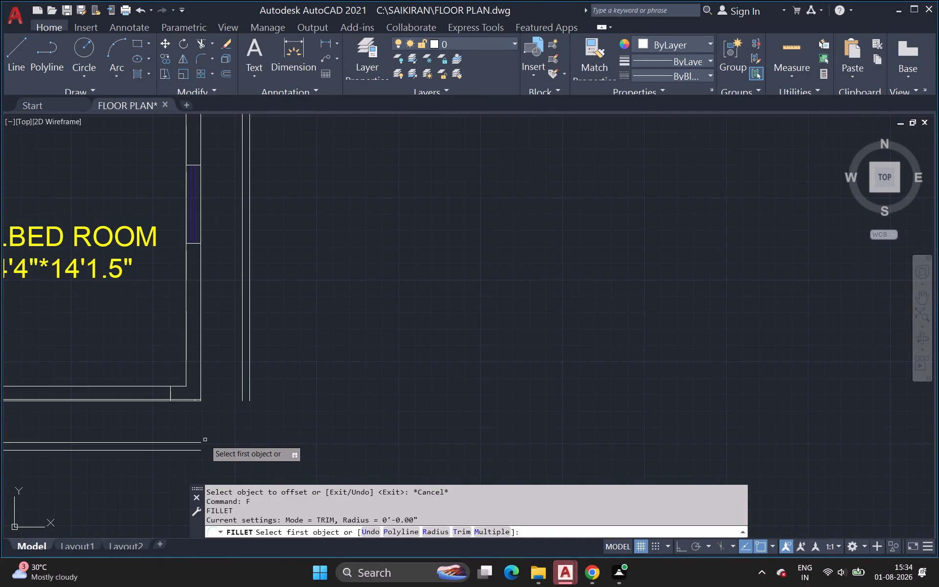
pyautogui.click(200, 443)
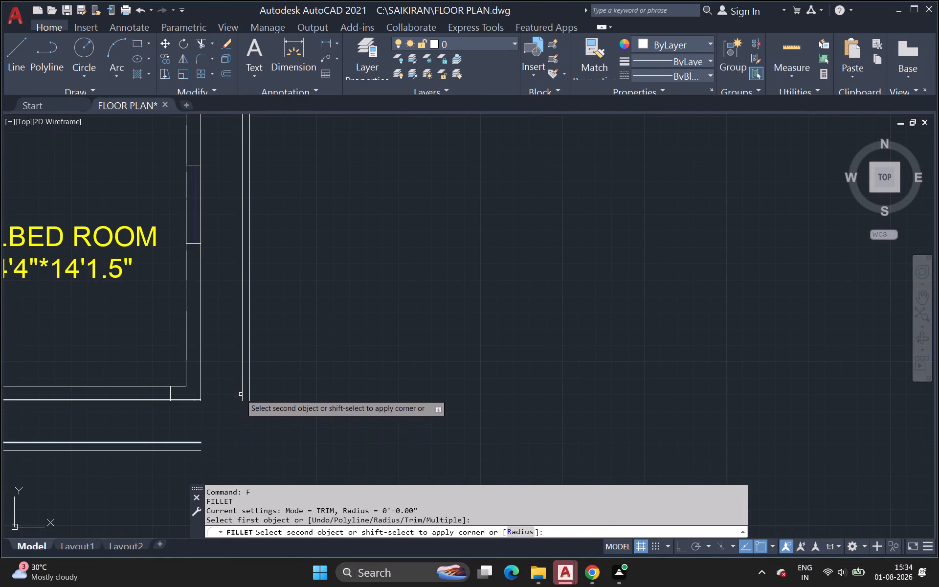
pyautogui.click(241, 394)
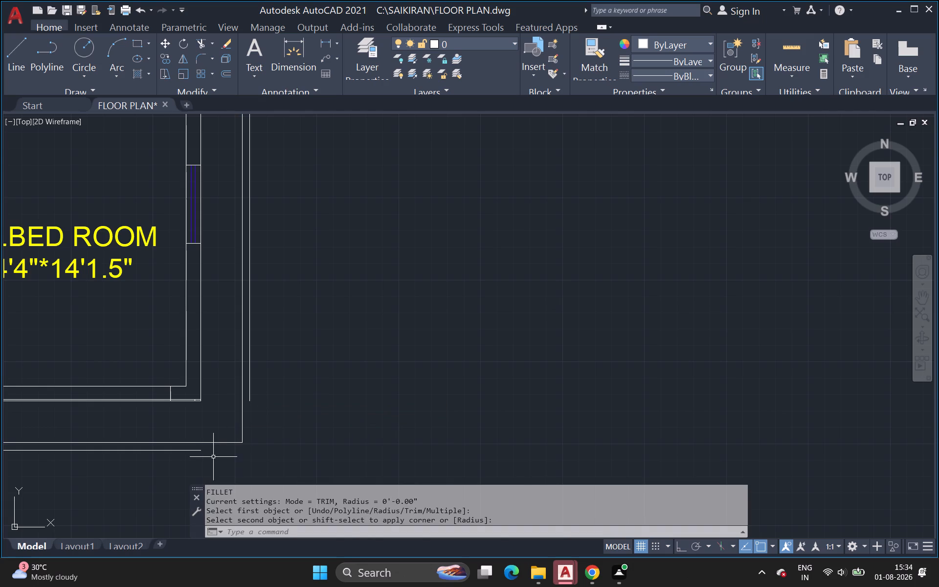
pyautogui.press('space')
pyautogui.click(199, 450)
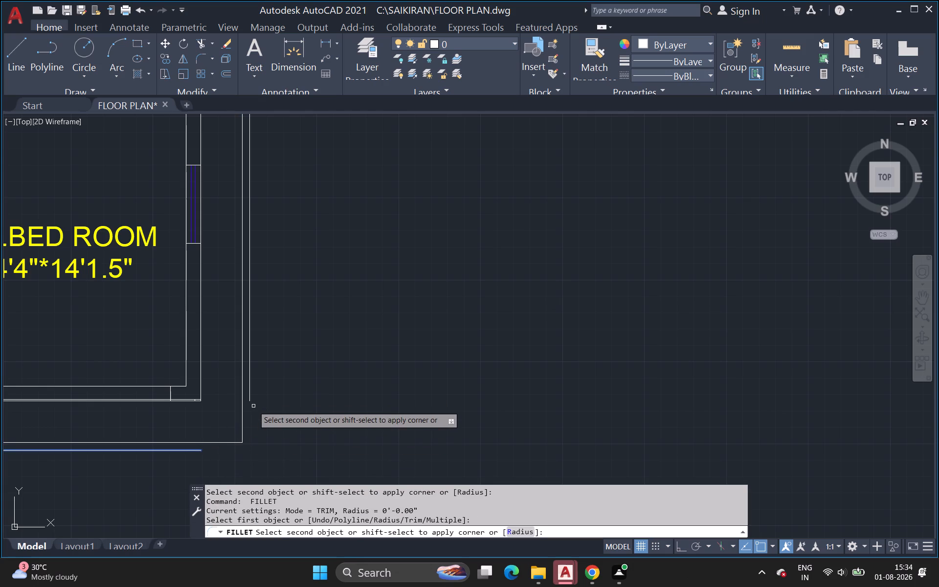
pyautogui.click(249, 396)
# Fillet the inner and outer pairs of offset lines into sharp corners outside the 8'0"*5'10.5" TOILET.
pyautogui.moveTo(363, 433); pyautogui.dragTo(733, 283, button='middle')
pyautogui.scroll(-1, 363, 433)
pyautogui.press('v')
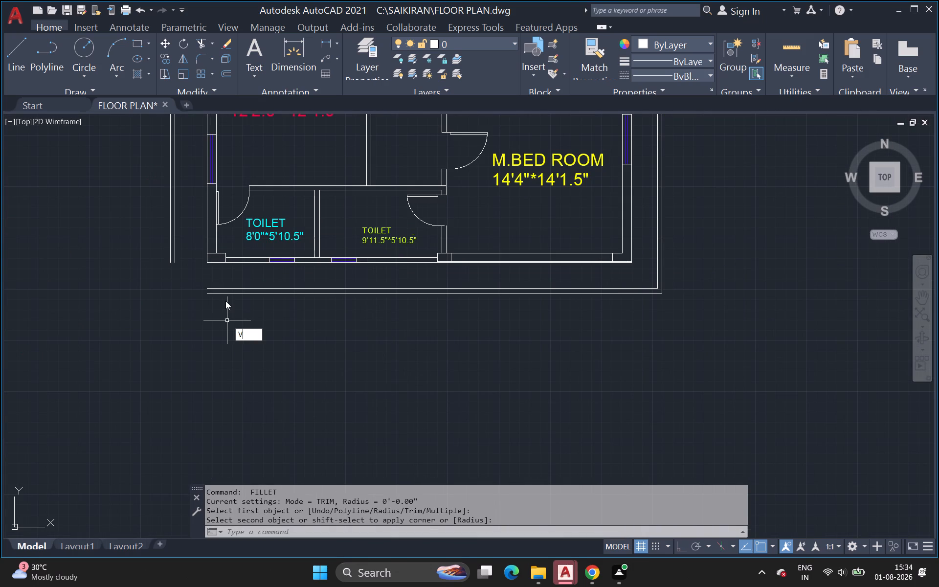
pyautogui.press('BackSpace')
pyautogui.press('space')
pyautogui.press('space')
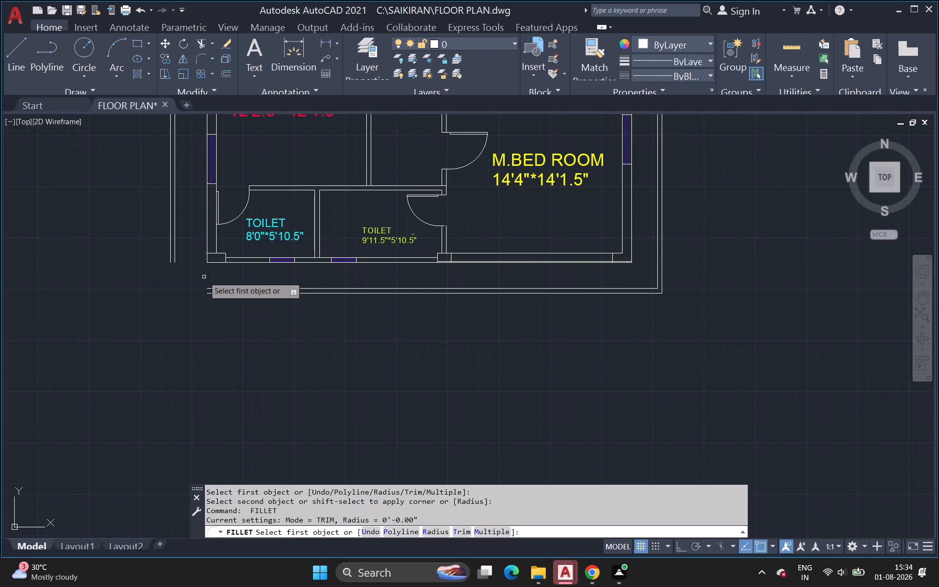
pyautogui.click(211, 287)
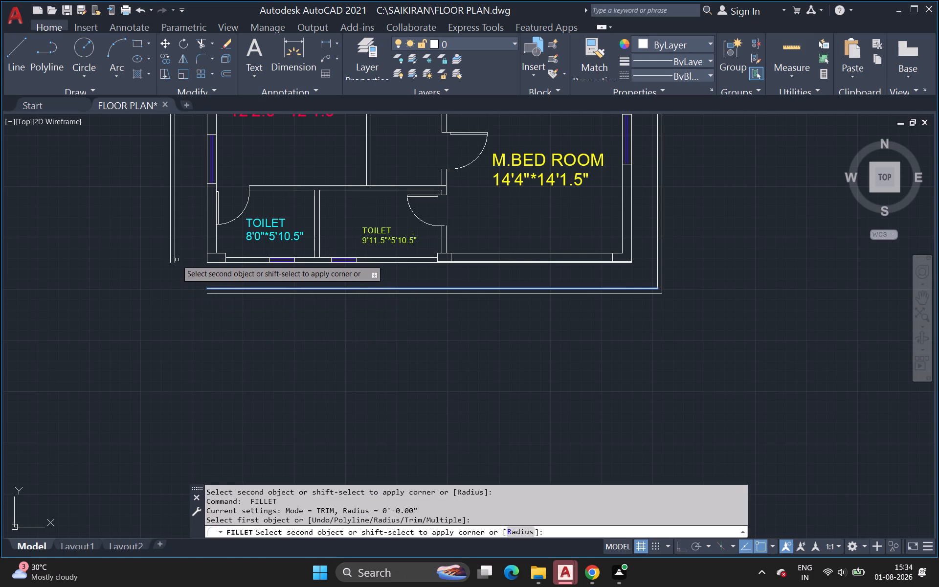
pyautogui.click(176, 260)
pyautogui.press('space')
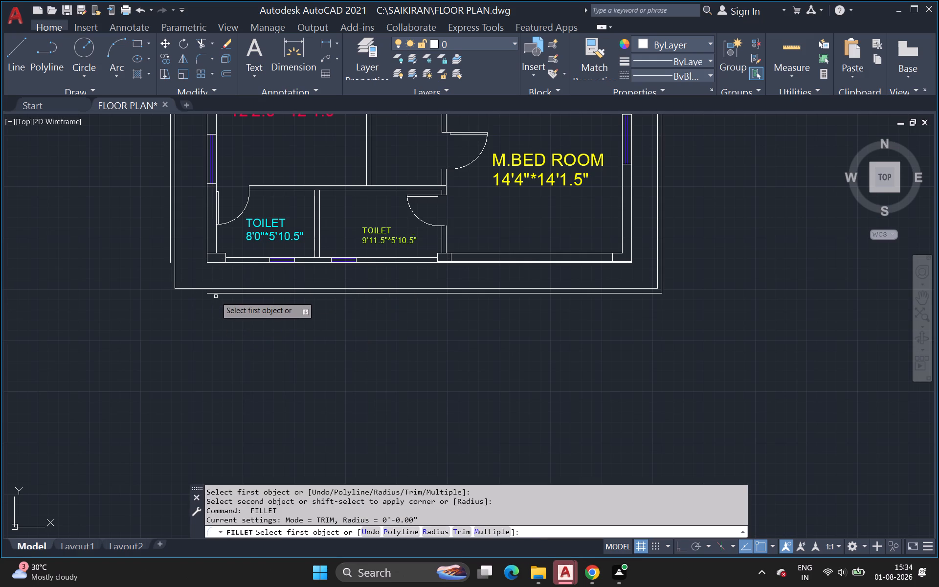
pyautogui.click(217, 293)
pyautogui.click(170, 262)
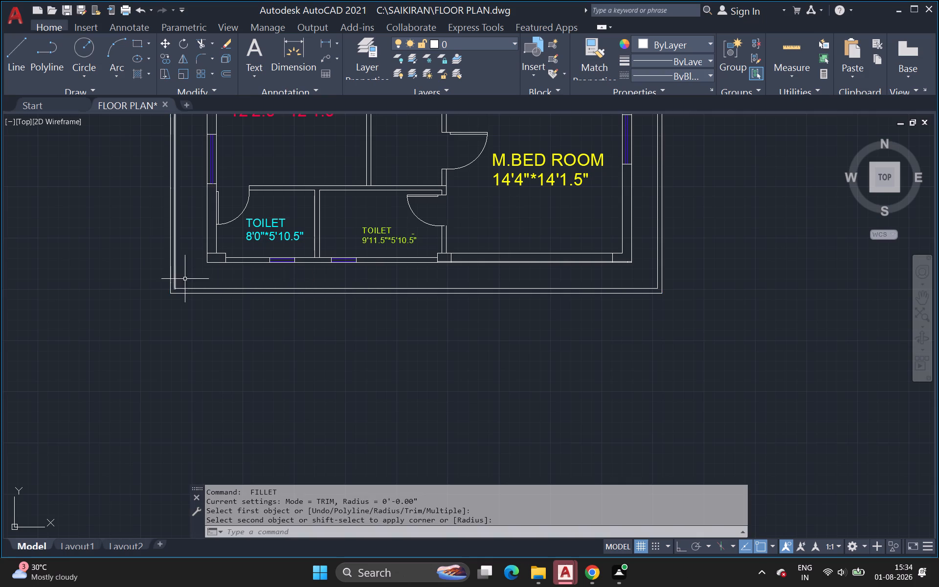
# Fillet the inner and outer pairs of offset lines into sharp corners outside the 6'7.5" WIDE CORRIDOR, at the end away from the staircase.
pyautogui.moveTo(229, 273); pyautogui.dragTo(358, 540, button='middle')
pyautogui.scroll(-1, 229, 273)
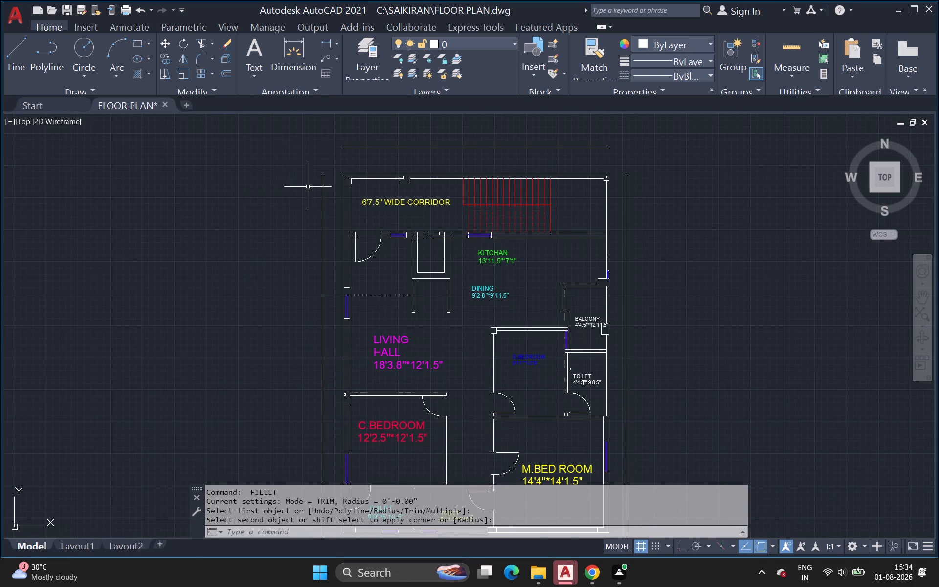
pyautogui.press('space')
pyautogui.click(323, 178)
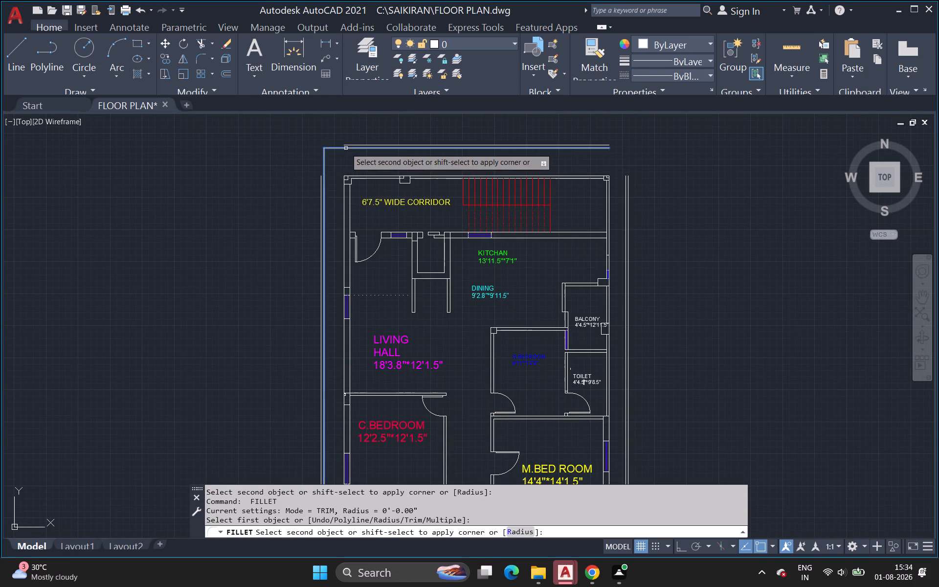
pyautogui.click(346, 148)
pyautogui.press('space')
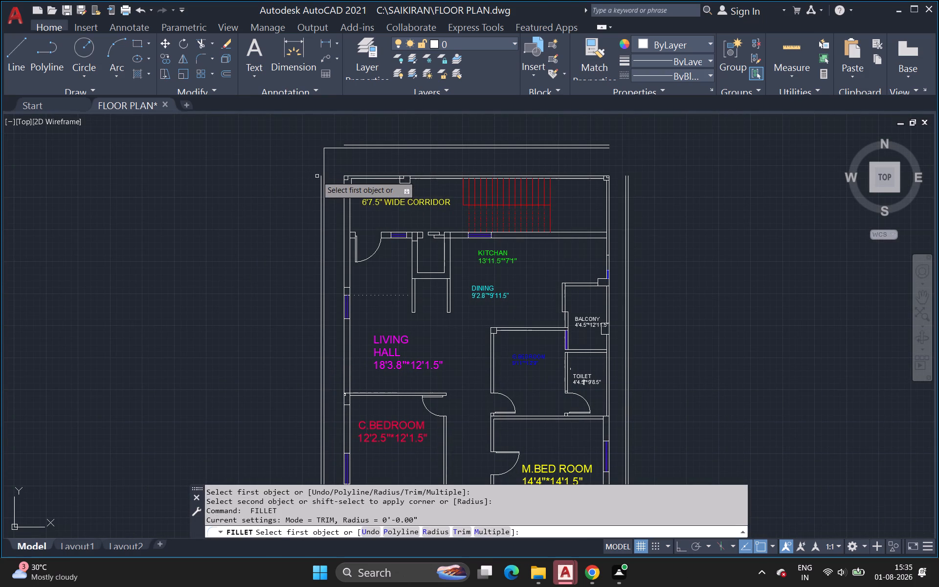
pyautogui.click(320, 179)
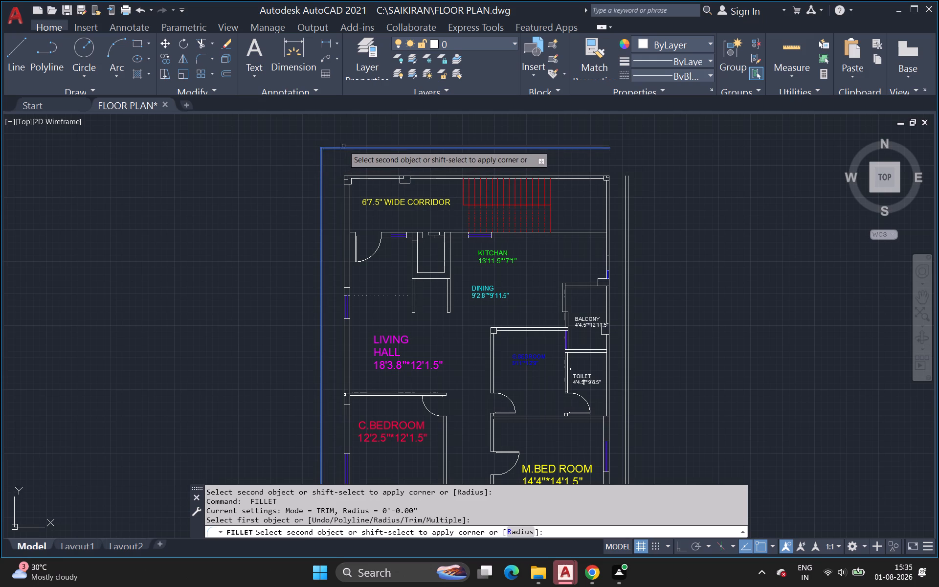
pyautogui.click(347, 144)
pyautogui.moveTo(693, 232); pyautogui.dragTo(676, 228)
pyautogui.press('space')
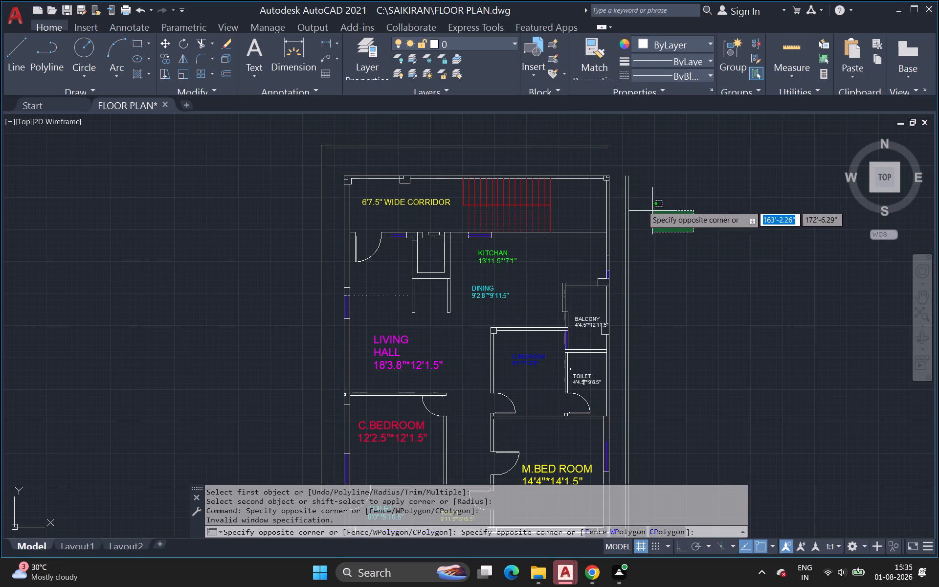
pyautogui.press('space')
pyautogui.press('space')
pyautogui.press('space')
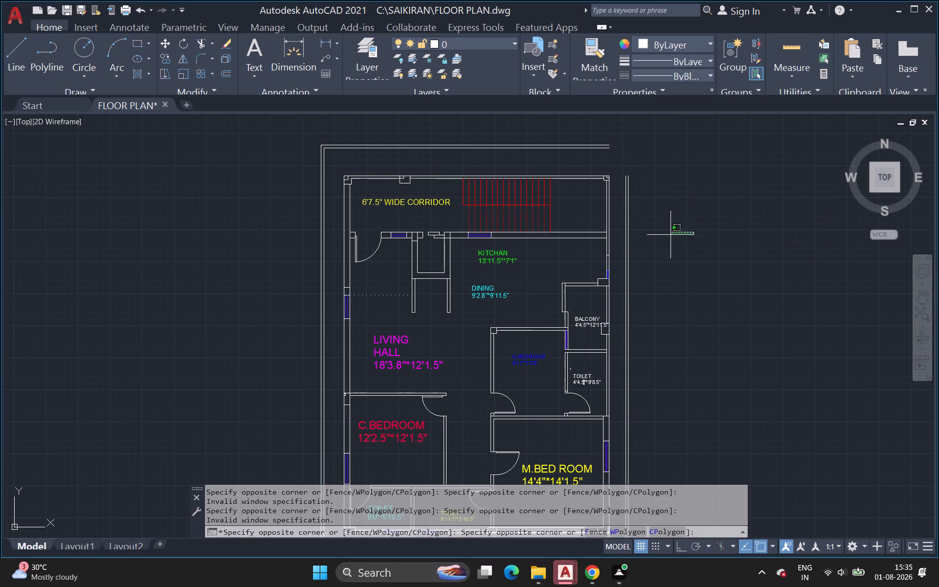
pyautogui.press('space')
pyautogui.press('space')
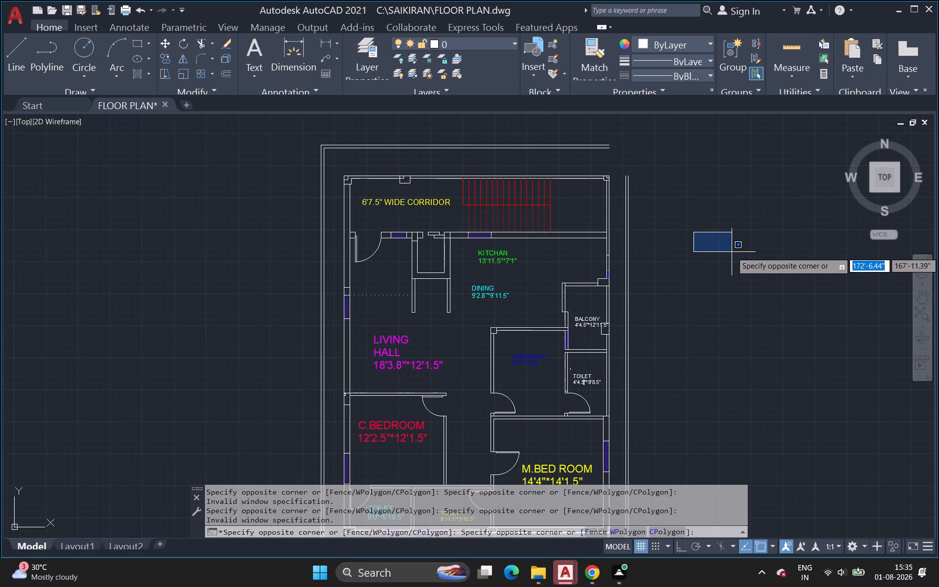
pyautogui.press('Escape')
# Fillet the inner and outer pairs of offset lines into sharp corners outside the staircase end of the corridor.
pyautogui.press('space')
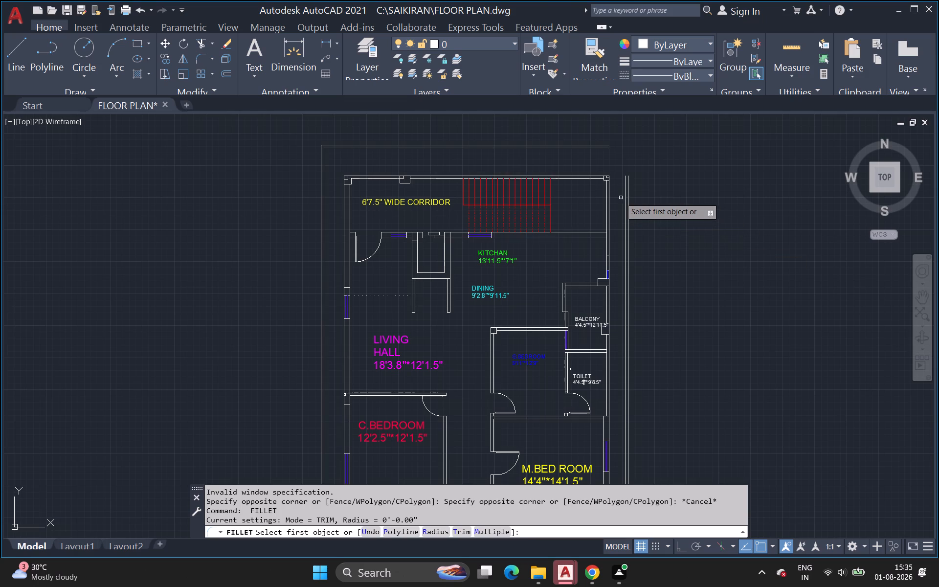
pyautogui.scroll(2, 624, 189)
pyautogui.click(627, 181)
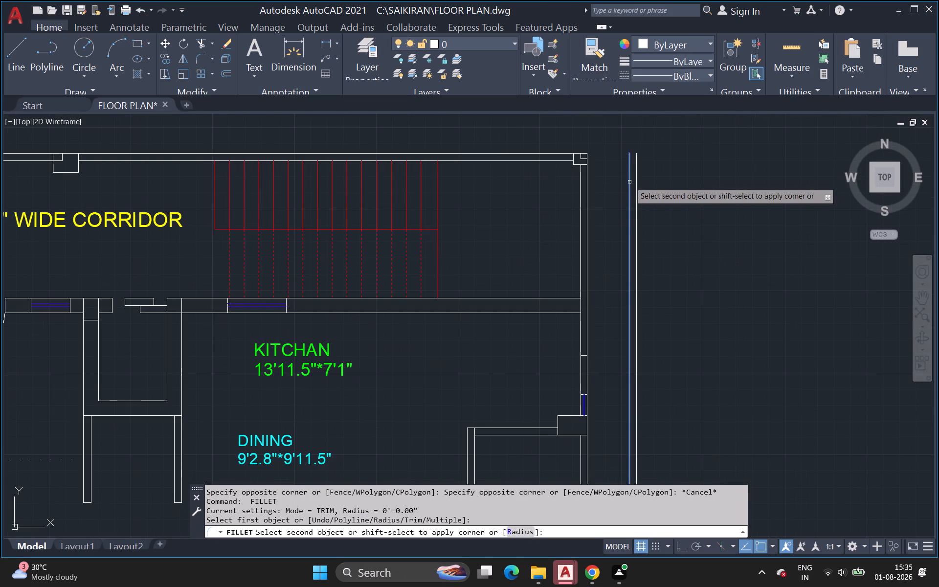
pyautogui.scroll(-1, 632, 183)
pyautogui.moveTo(634, 187); pyautogui.dragTo(665, 341, button='middle')
pyautogui.click(633, 274)
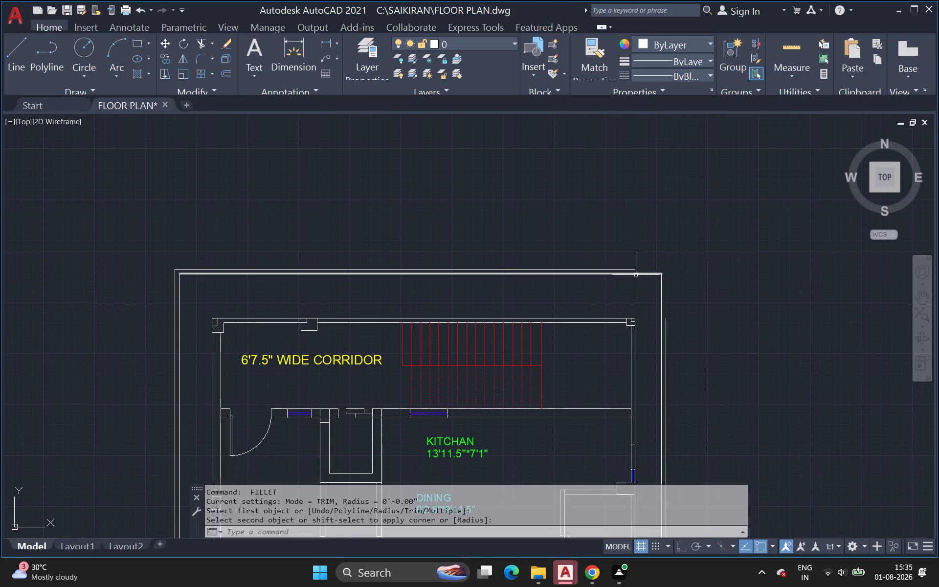
pyautogui.press('space')
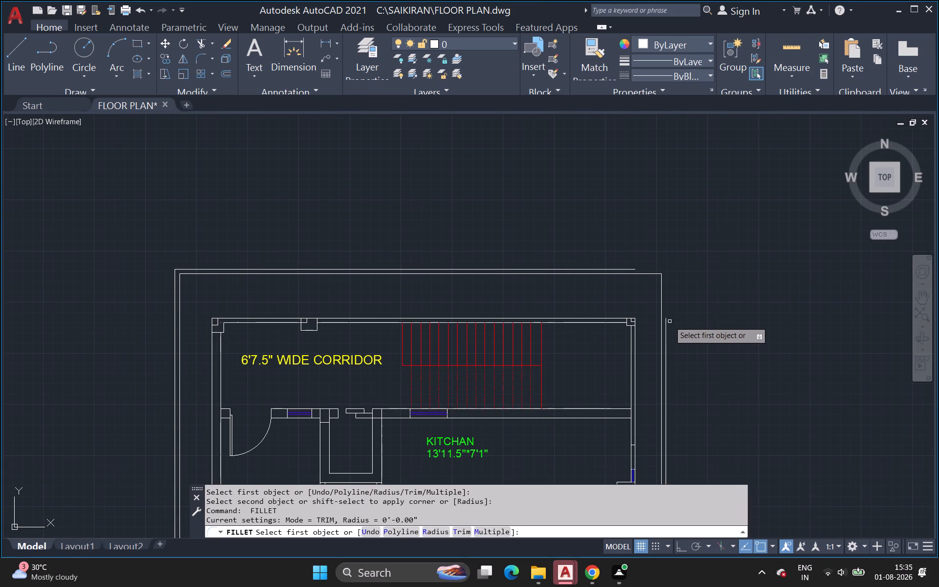
pyautogui.click(666, 321)
pyautogui.click(632, 271)
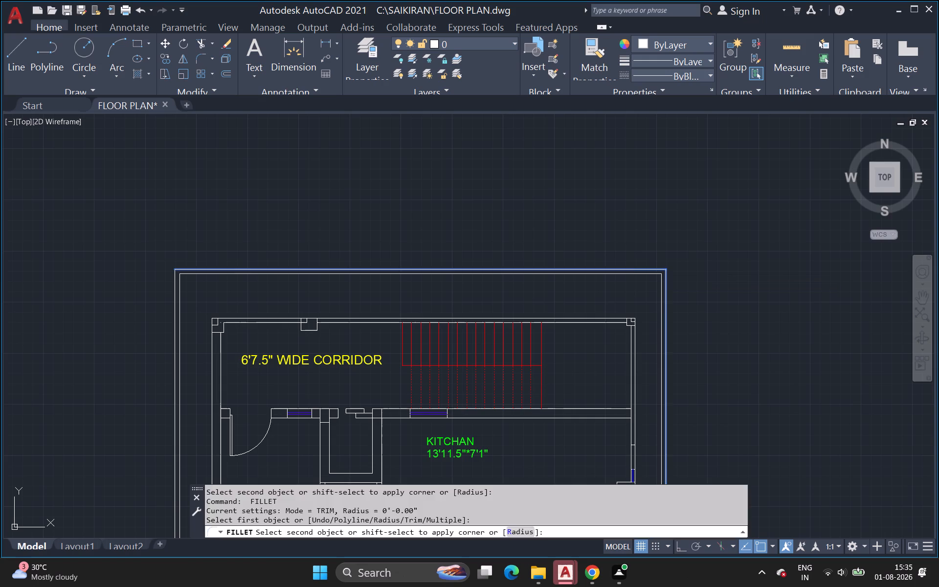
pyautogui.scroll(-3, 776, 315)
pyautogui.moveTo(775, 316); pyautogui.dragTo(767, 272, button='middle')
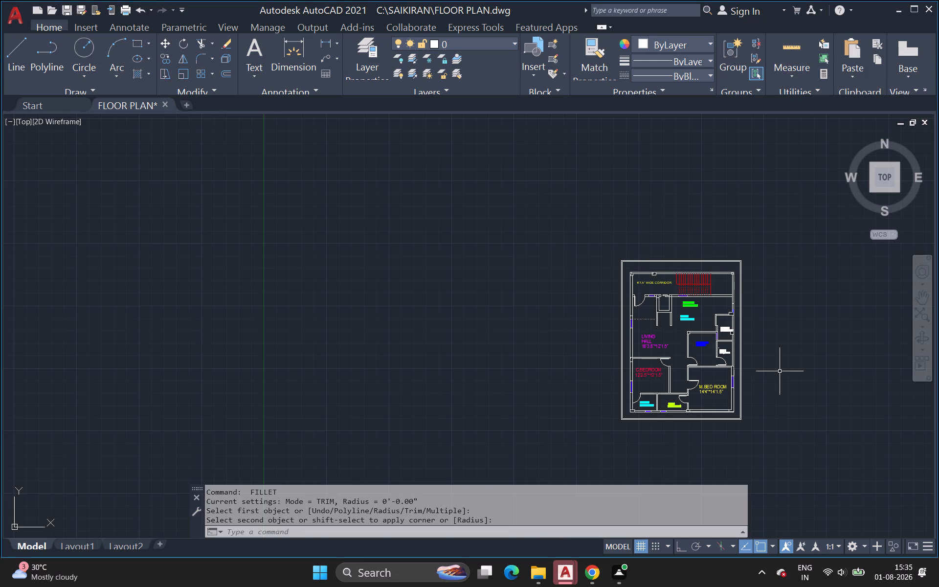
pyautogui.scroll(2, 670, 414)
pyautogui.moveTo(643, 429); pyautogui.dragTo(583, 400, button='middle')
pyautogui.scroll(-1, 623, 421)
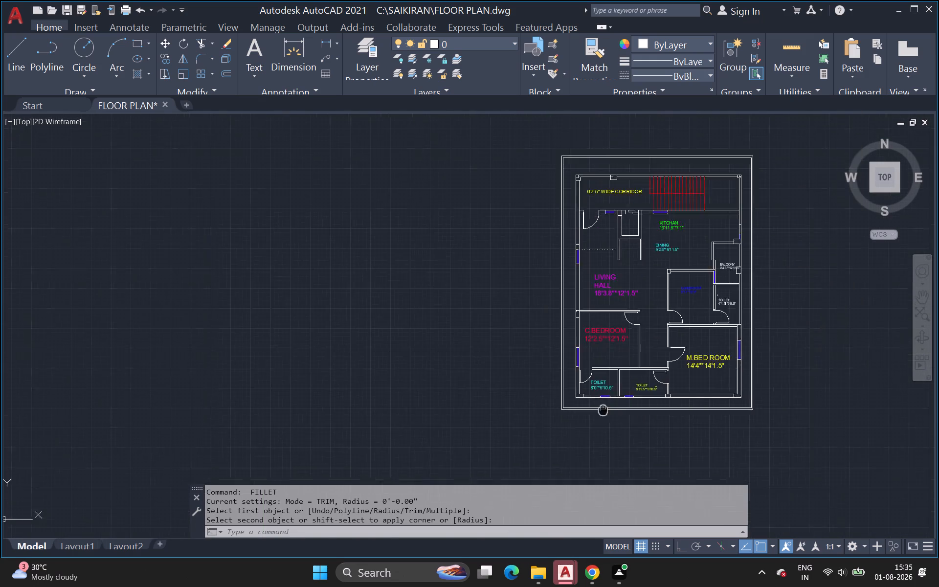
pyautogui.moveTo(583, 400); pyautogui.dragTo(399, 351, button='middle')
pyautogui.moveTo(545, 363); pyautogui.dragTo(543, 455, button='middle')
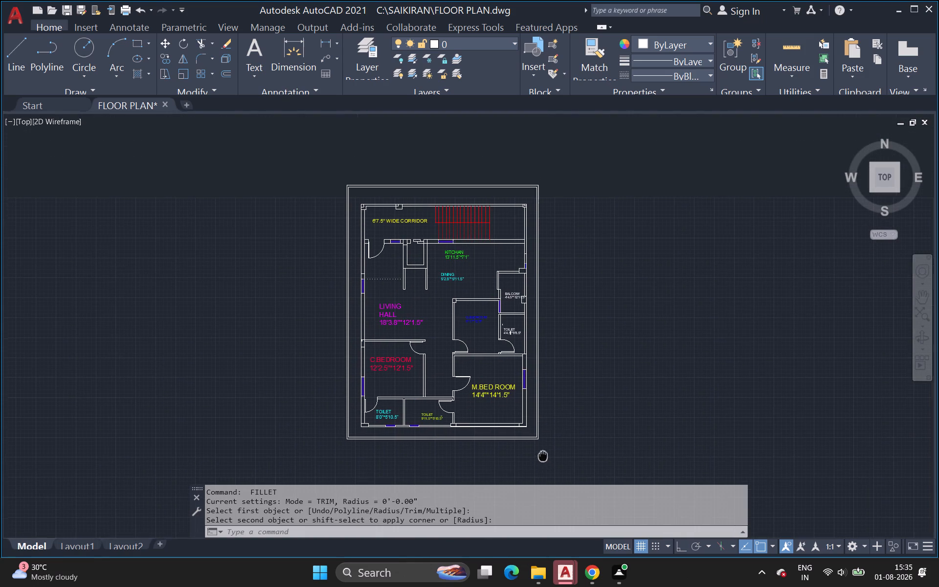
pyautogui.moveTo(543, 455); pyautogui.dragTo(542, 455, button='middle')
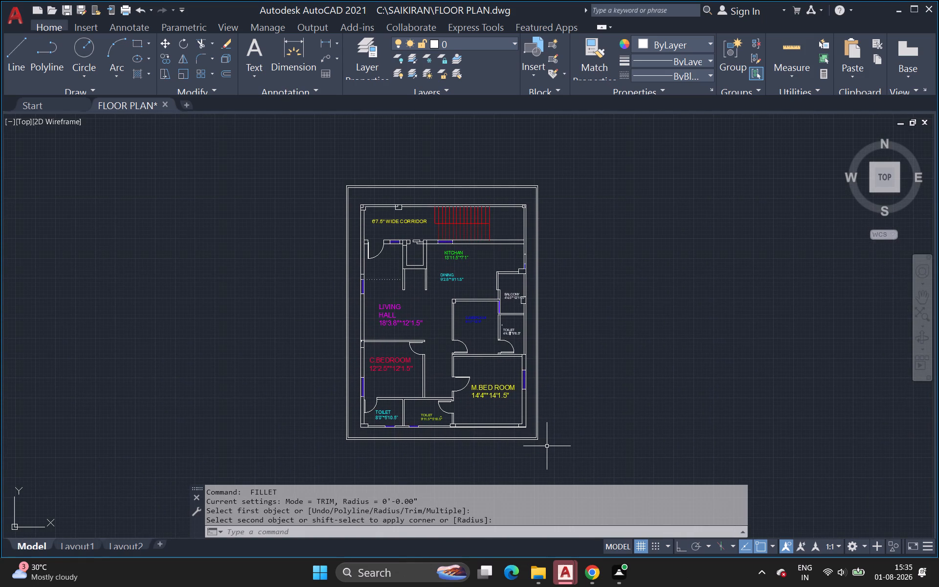
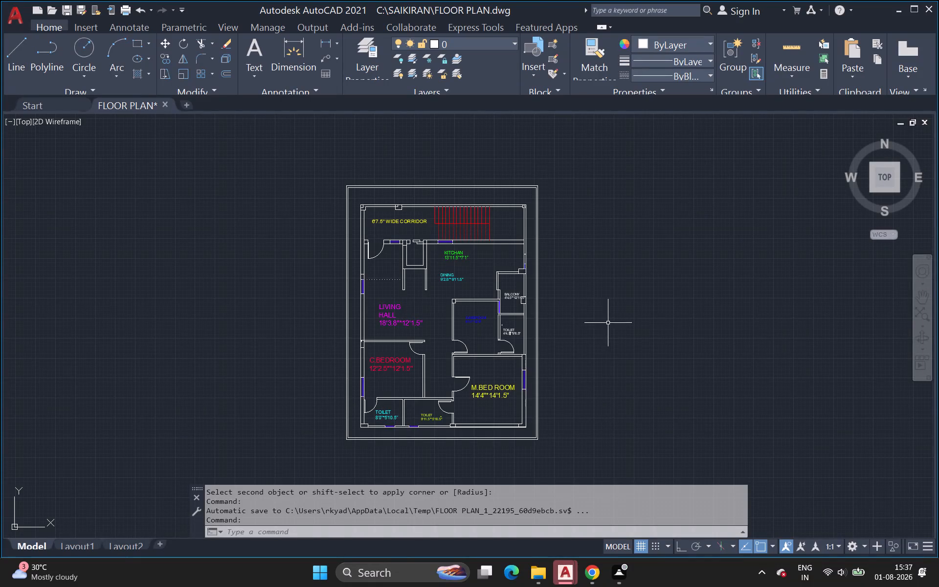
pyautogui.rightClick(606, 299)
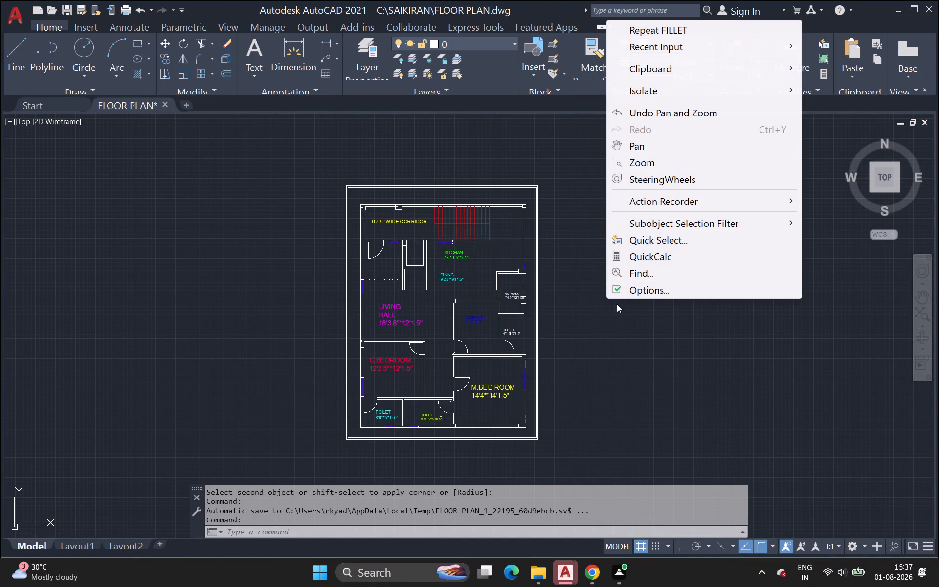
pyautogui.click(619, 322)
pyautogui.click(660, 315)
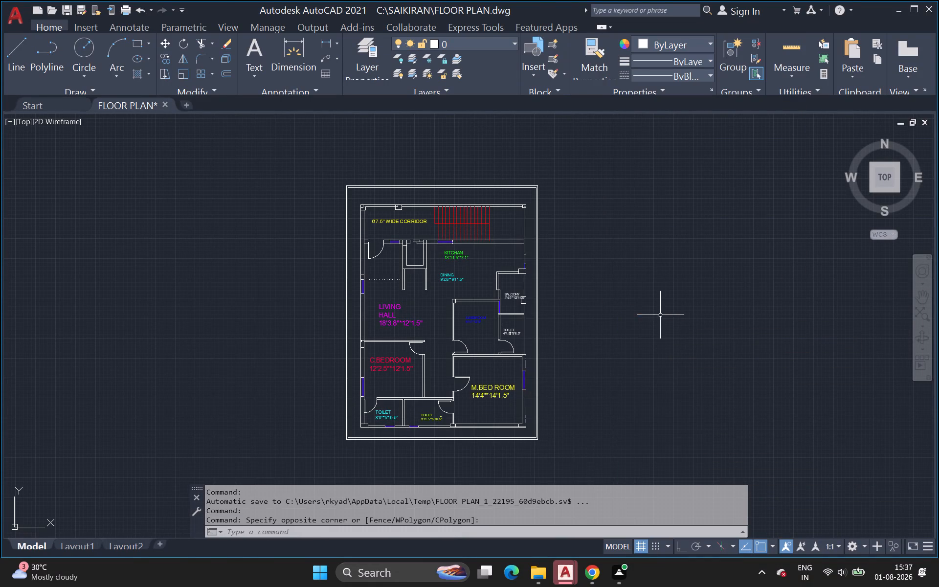
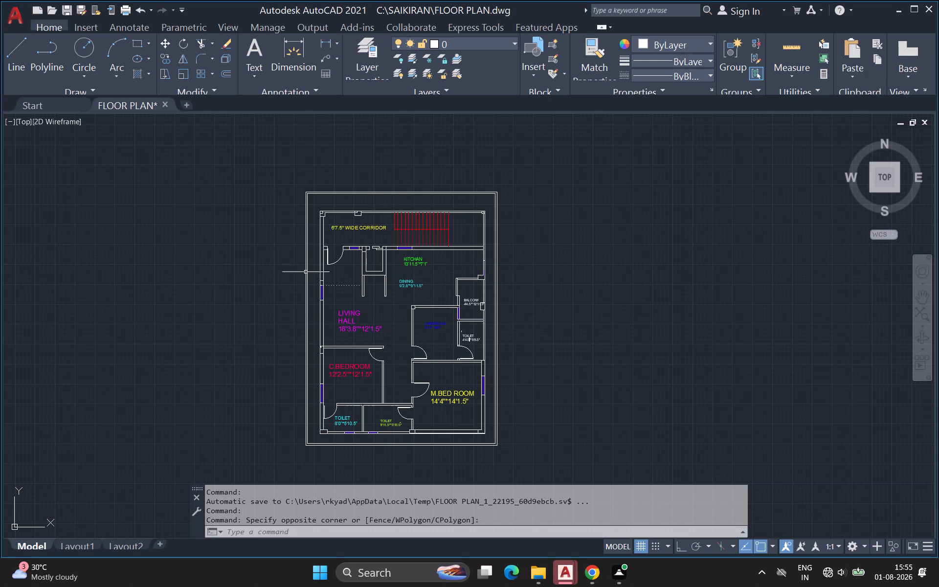
# Examine the floor plan, focusing on the master bedroom and the adjoining bedroom and toilet areas.
pyautogui.moveTo(431, 269); pyautogui.dragTo(392, 239, button='middle')
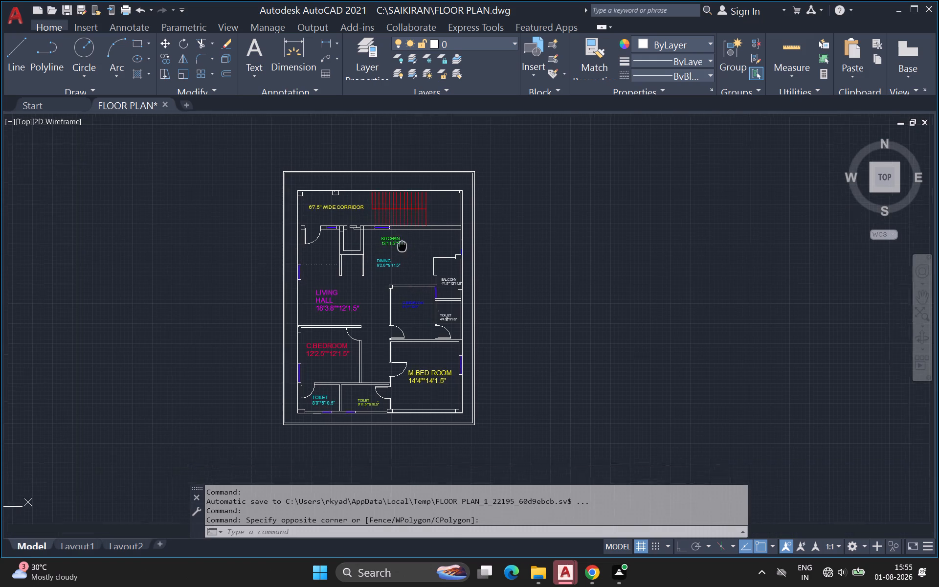
pyautogui.moveTo(392, 239); pyautogui.dragTo(313, 211, button='middle')
pyautogui.moveTo(390, 295); pyautogui.dragTo(392, 245, button='middle')
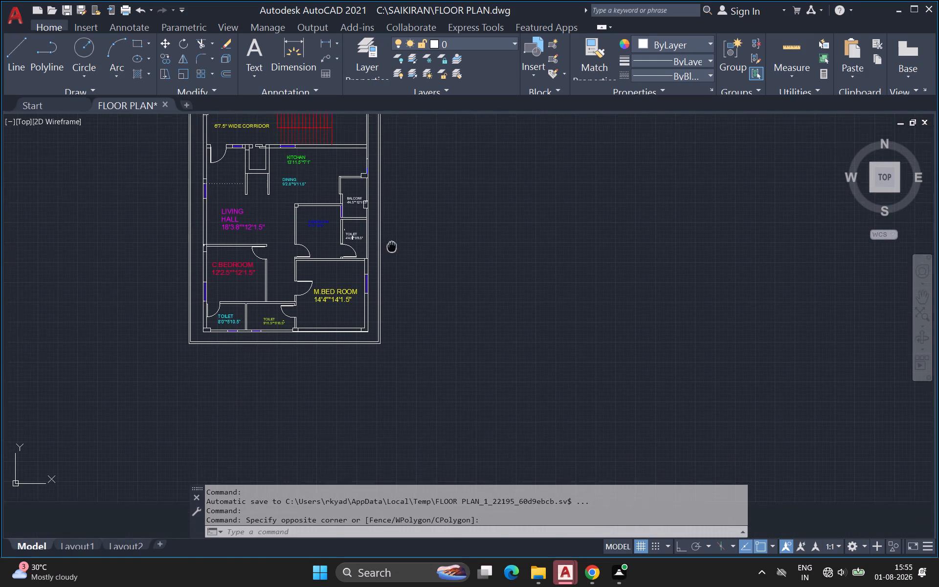
pyautogui.moveTo(392, 245); pyautogui.dragTo(392, 241, button='middle')
pyautogui.scroll(2, 359, 294)
pyautogui.moveTo(361, 303); pyautogui.dragTo(408, 358, button='middle')
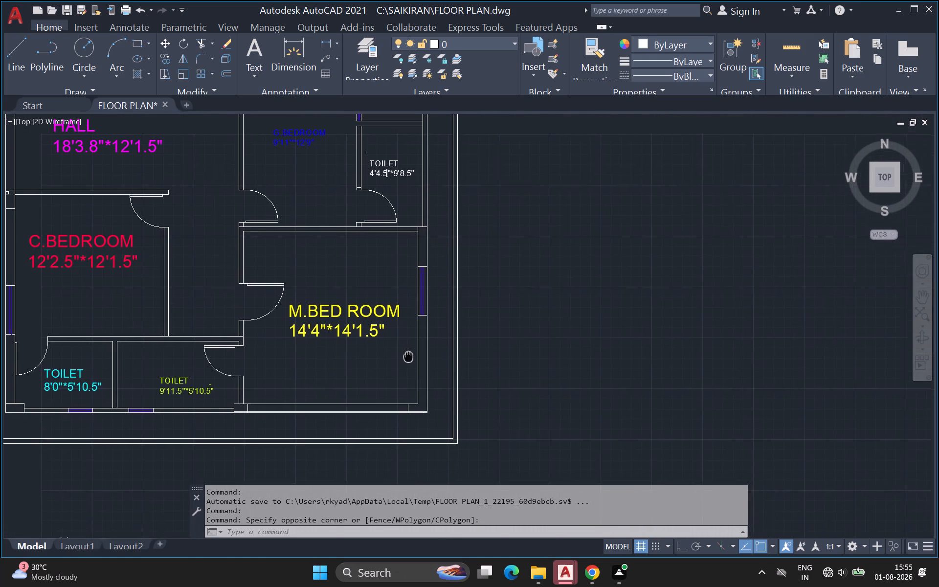
pyautogui.moveTo(408, 358); pyautogui.dragTo(410, 361, button='middle')
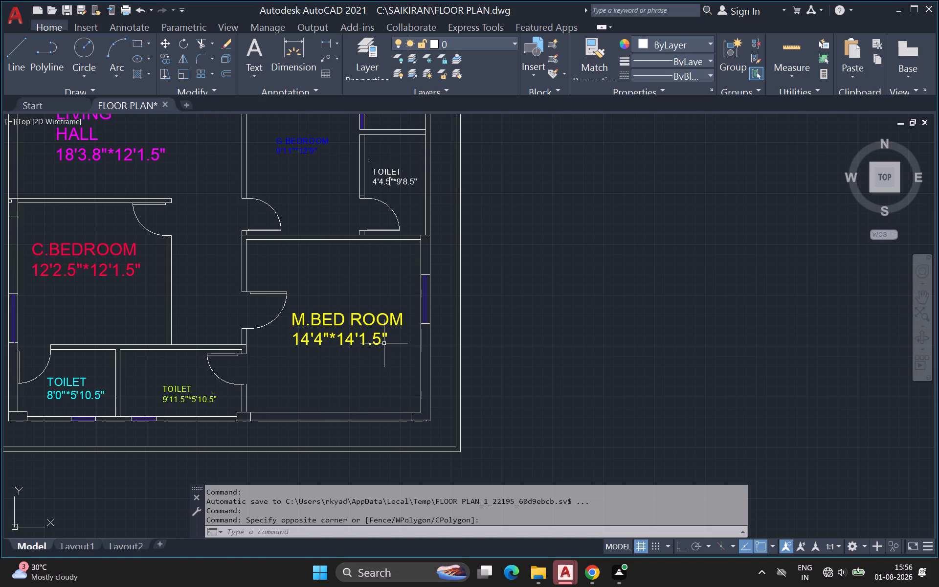
pyautogui.scroll(-2, 387, 342)
pyautogui.moveTo(388, 342); pyautogui.dragTo(423, 355, button='middle')
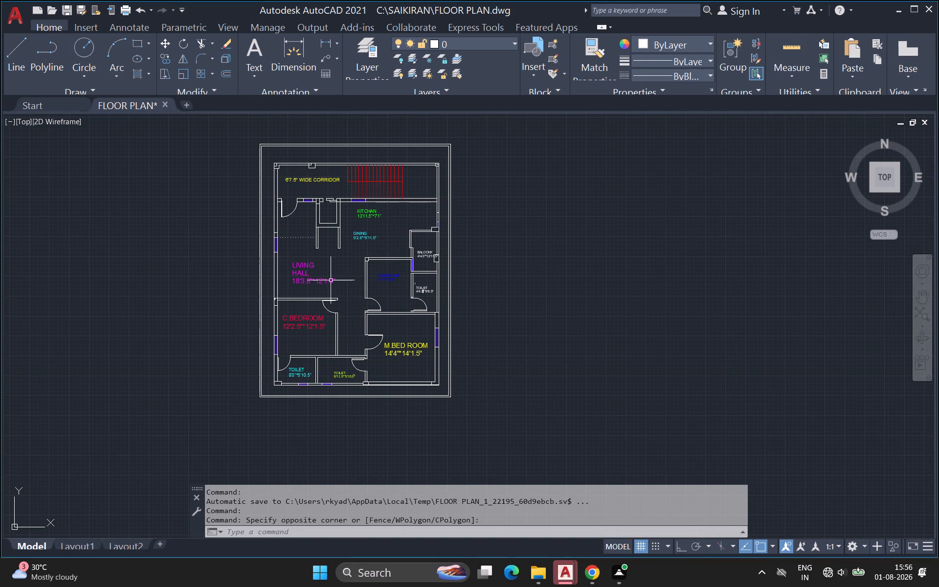
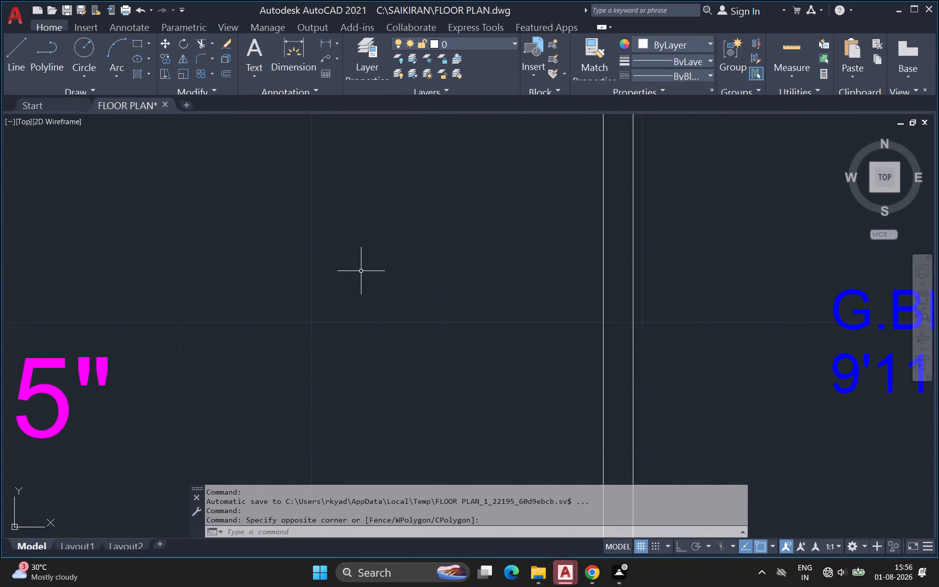
# Examine the floor plan around the living hall, dining, kitchen, balcony and guest bedroom, finishing with the whole plan.
pyautogui.moveTo(365, 281); pyautogui.dragTo(587, 379, button='middle')
pyautogui.scroll(-4, 508, 317)
pyautogui.scroll(2, 426, 293)
pyautogui.moveTo(425, 294); pyautogui.dragTo(326, 348, button='middle')
pyautogui.scroll(-1, 425, 295)
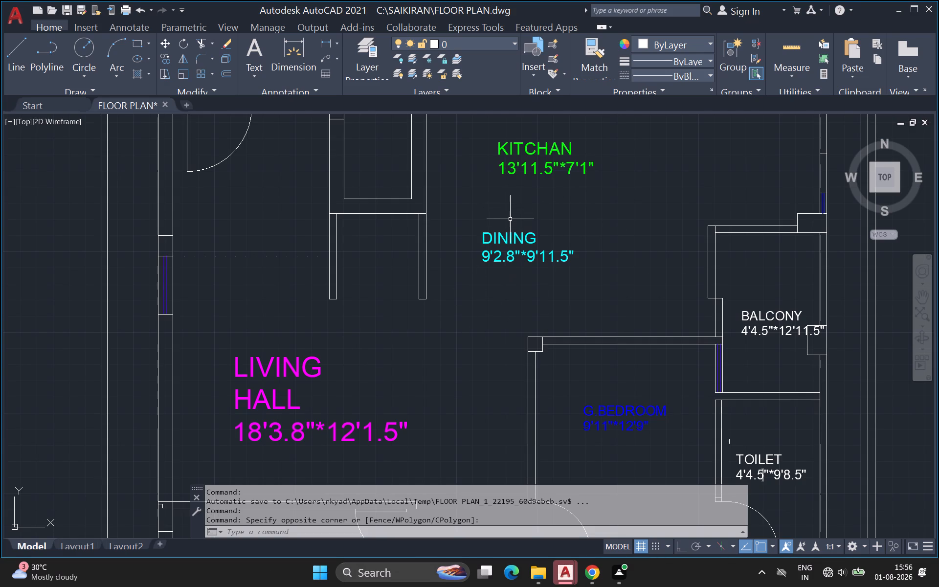
pyautogui.scroll(-3, 533, 230)
pyautogui.moveTo(530, 232); pyautogui.dragTo(323, 251, button='middle')
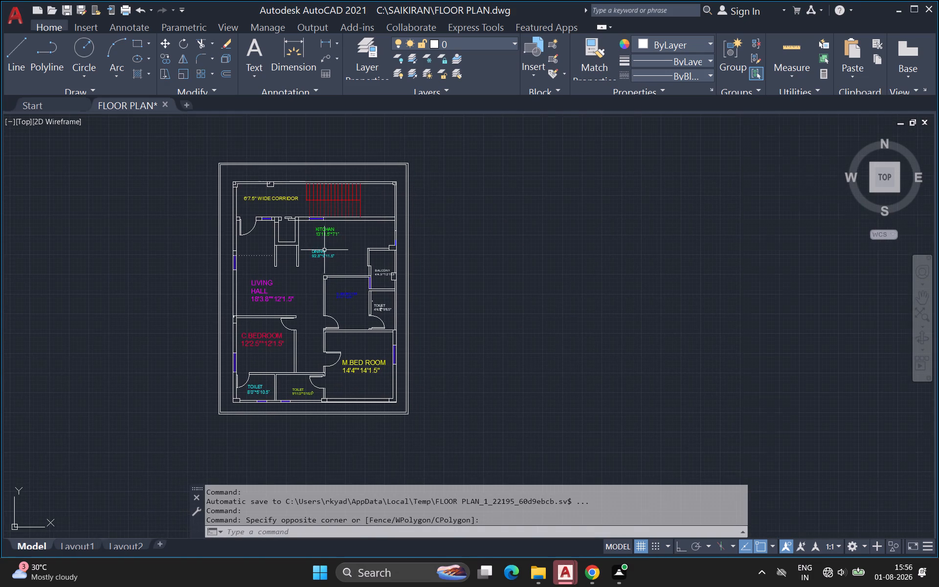
# Open the Tool Palettes and browse the imperial and metric architectural samples.
pyautogui.write('TP')
pyautogui.press('Return')
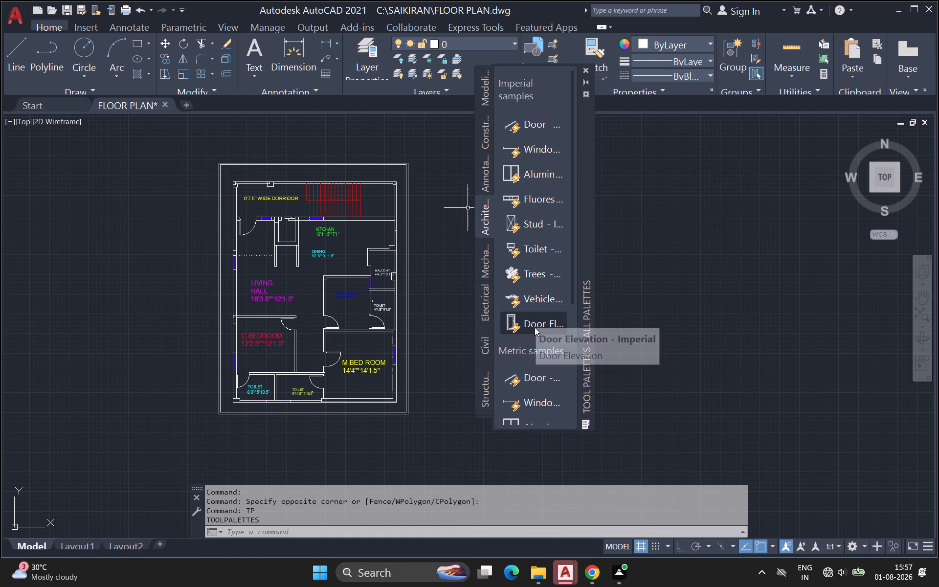
pyautogui.scroll(-3, 545, 384)
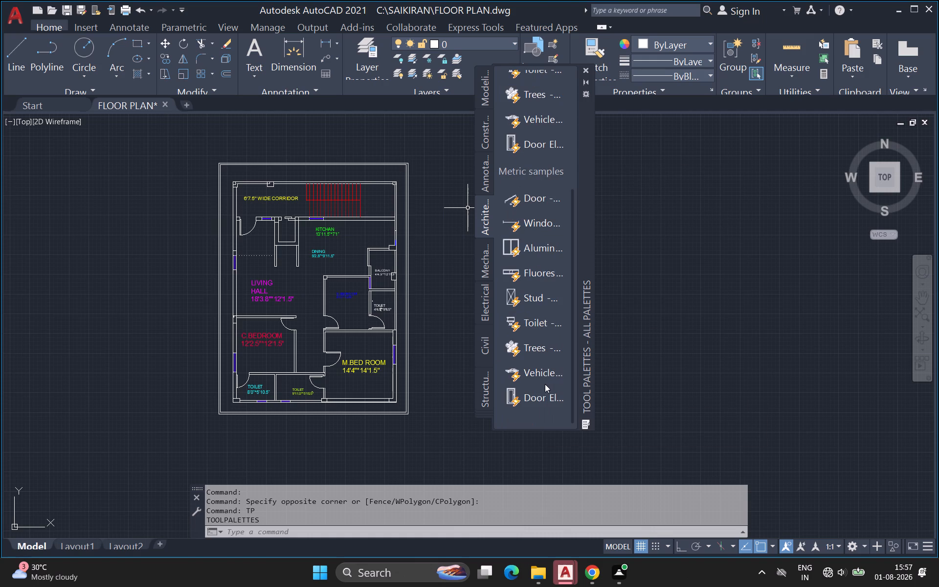
pyautogui.click(700, 229)
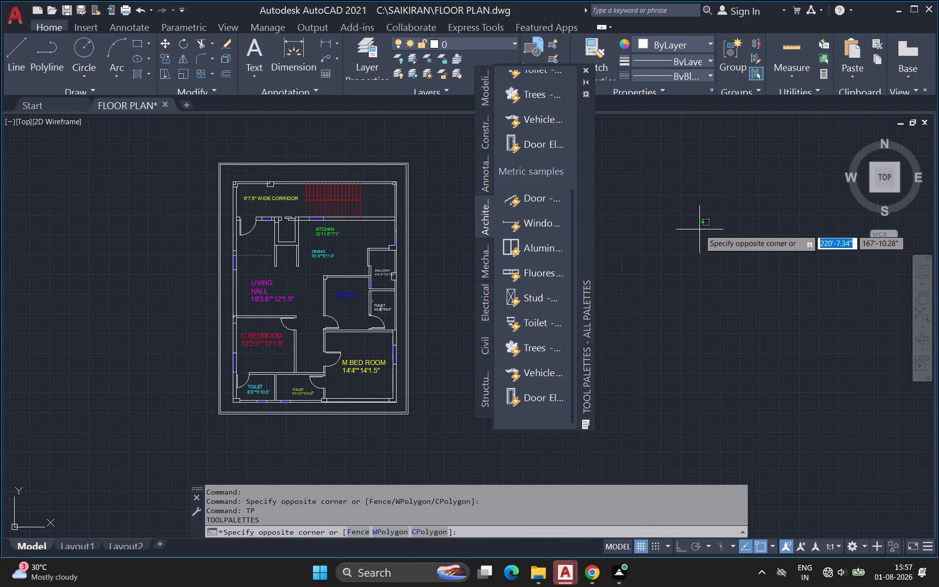
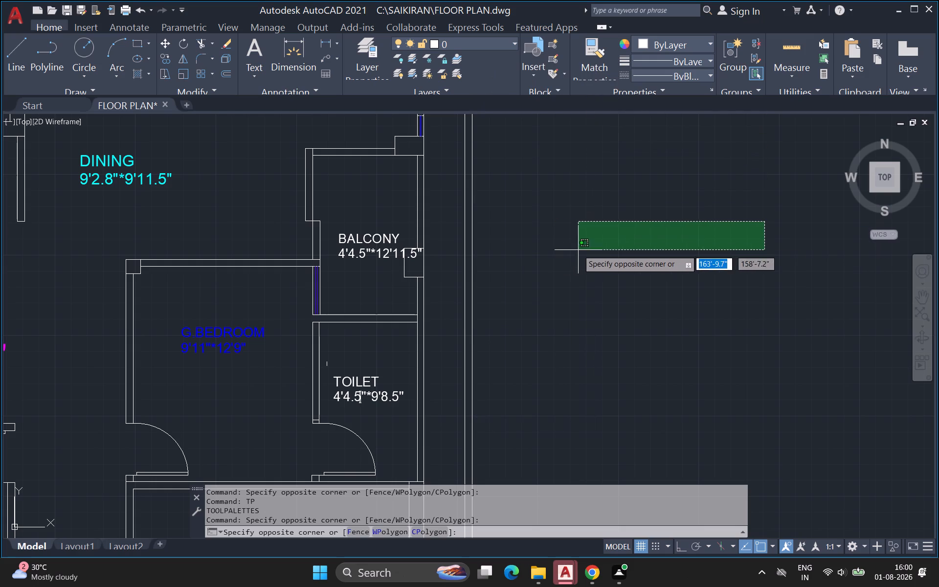
# Open DesignCenter and start inserting the Bed - Queen block from Home - Space Planner with X scale 10 and Y scale 15.
pyautogui.write('DC')
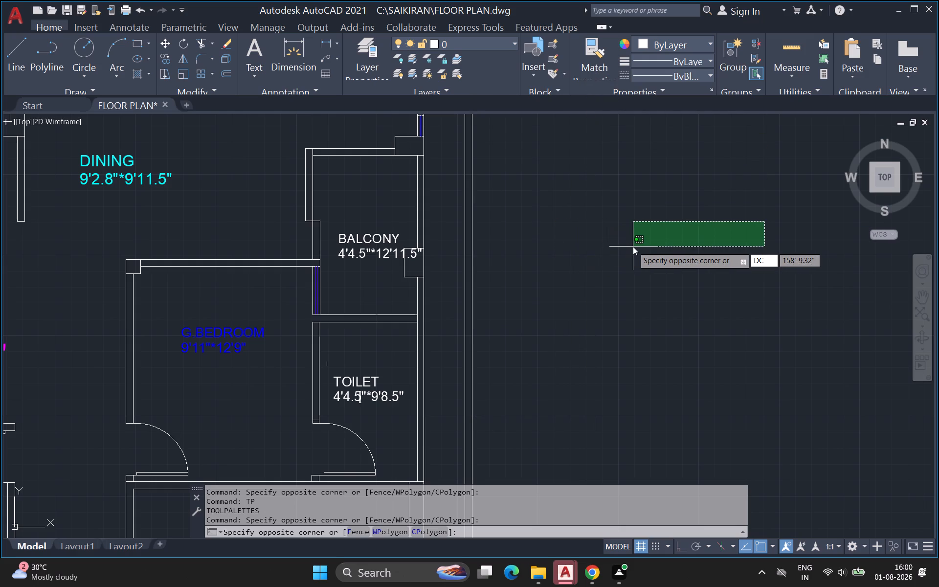
pyautogui.press('Return')
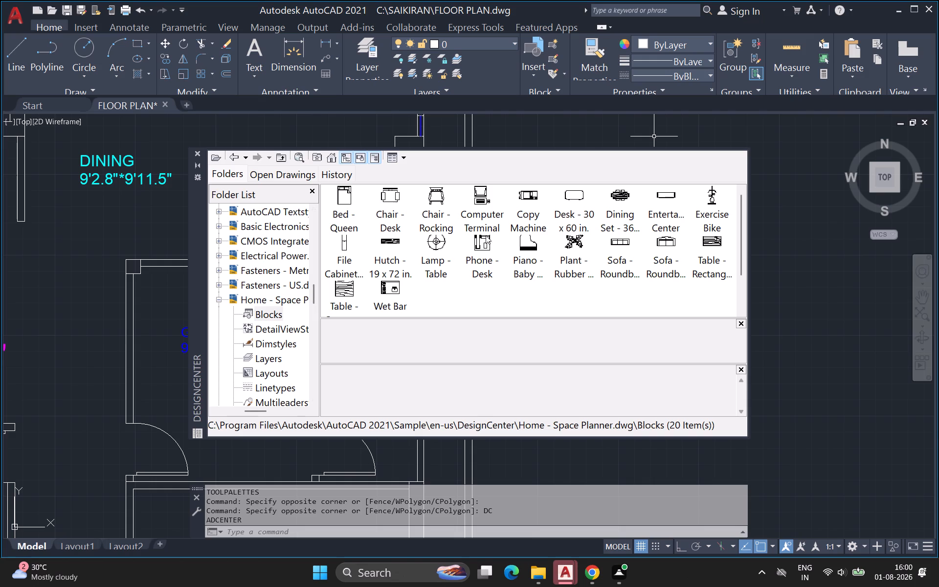
pyautogui.doubleClick(341, 200)
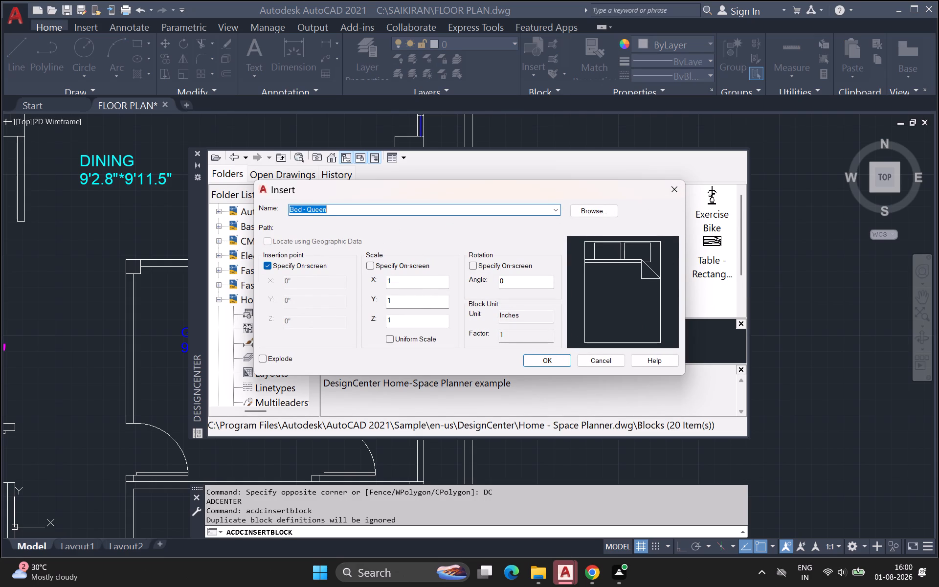
pyautogui.click(403, 282)
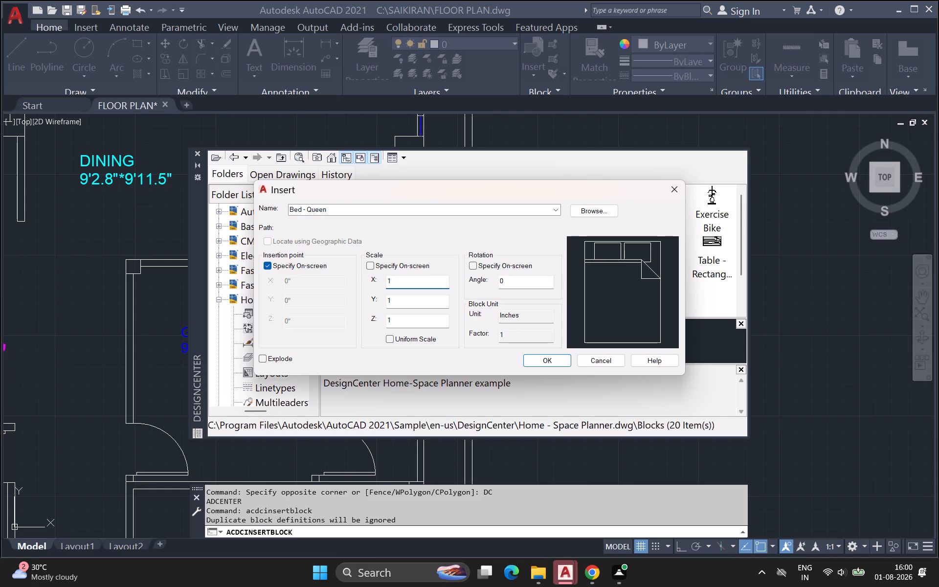
pyautogui.press('1')
pyautogui.press('Delete')
pyautogui.press('BackSpace')
pyautogui.press('0')
pyautogui.click(406, 302)
pyautogui.press('5')
pyautogui.click(411, 322)
pyautogui.click(559, 360)
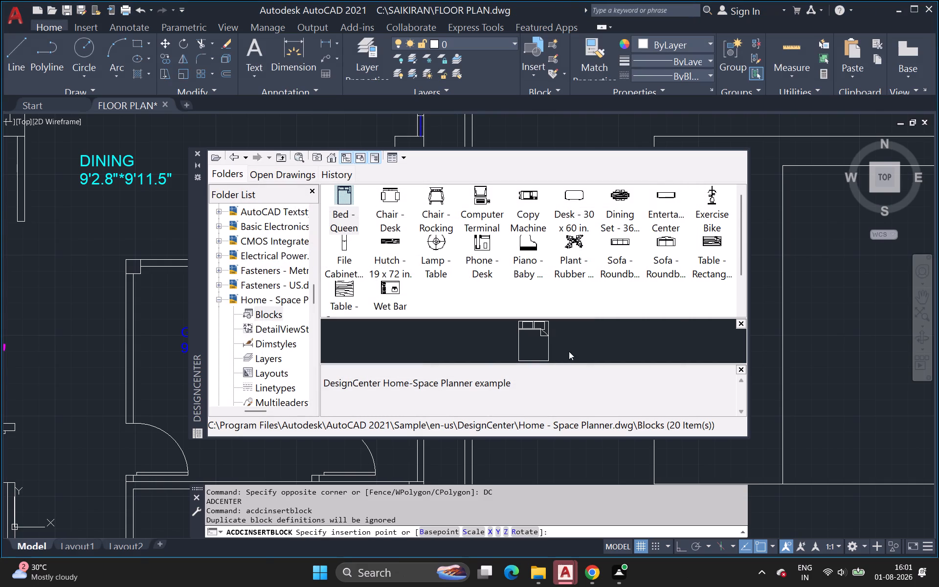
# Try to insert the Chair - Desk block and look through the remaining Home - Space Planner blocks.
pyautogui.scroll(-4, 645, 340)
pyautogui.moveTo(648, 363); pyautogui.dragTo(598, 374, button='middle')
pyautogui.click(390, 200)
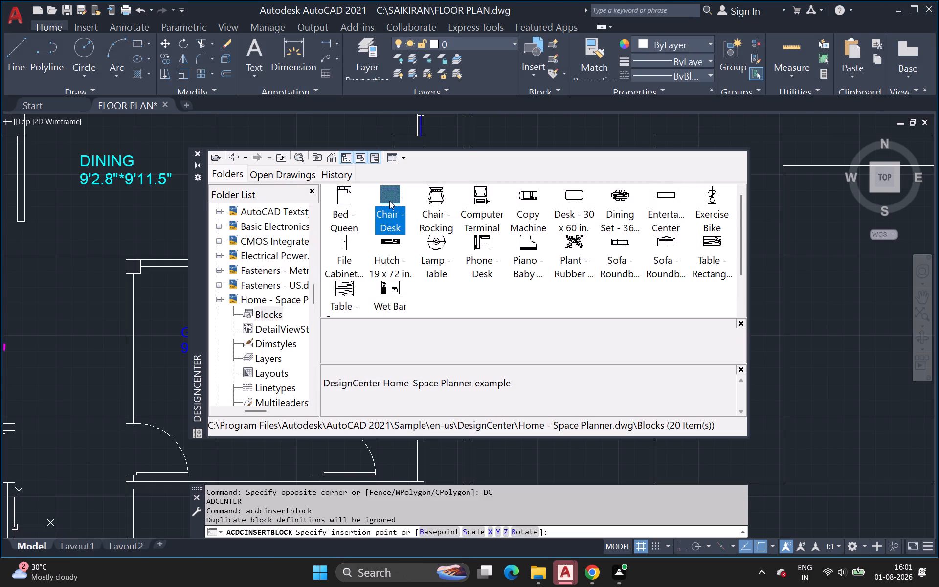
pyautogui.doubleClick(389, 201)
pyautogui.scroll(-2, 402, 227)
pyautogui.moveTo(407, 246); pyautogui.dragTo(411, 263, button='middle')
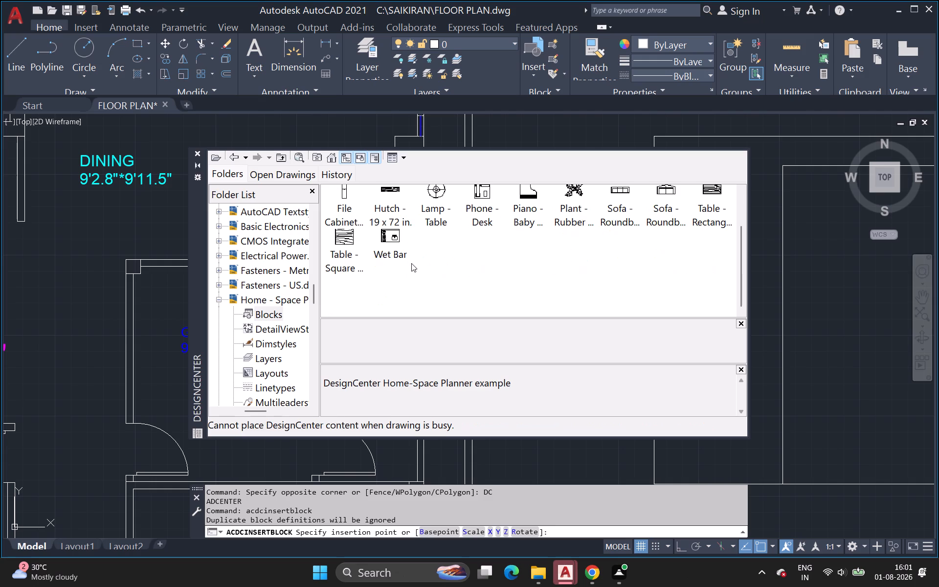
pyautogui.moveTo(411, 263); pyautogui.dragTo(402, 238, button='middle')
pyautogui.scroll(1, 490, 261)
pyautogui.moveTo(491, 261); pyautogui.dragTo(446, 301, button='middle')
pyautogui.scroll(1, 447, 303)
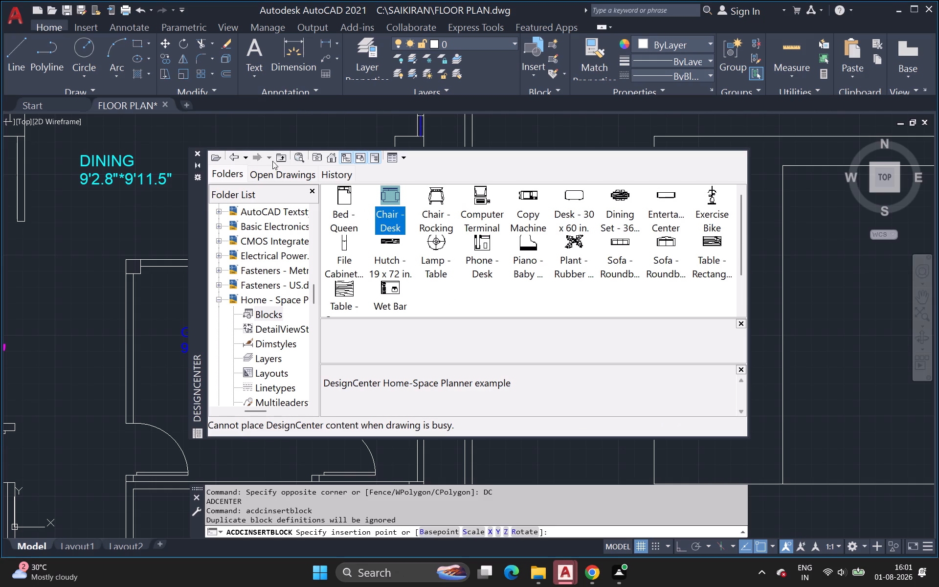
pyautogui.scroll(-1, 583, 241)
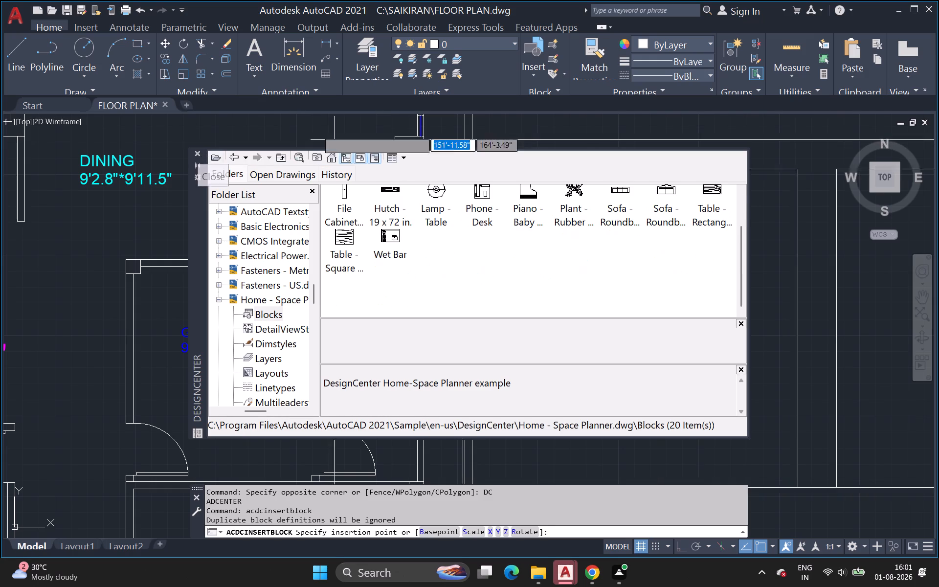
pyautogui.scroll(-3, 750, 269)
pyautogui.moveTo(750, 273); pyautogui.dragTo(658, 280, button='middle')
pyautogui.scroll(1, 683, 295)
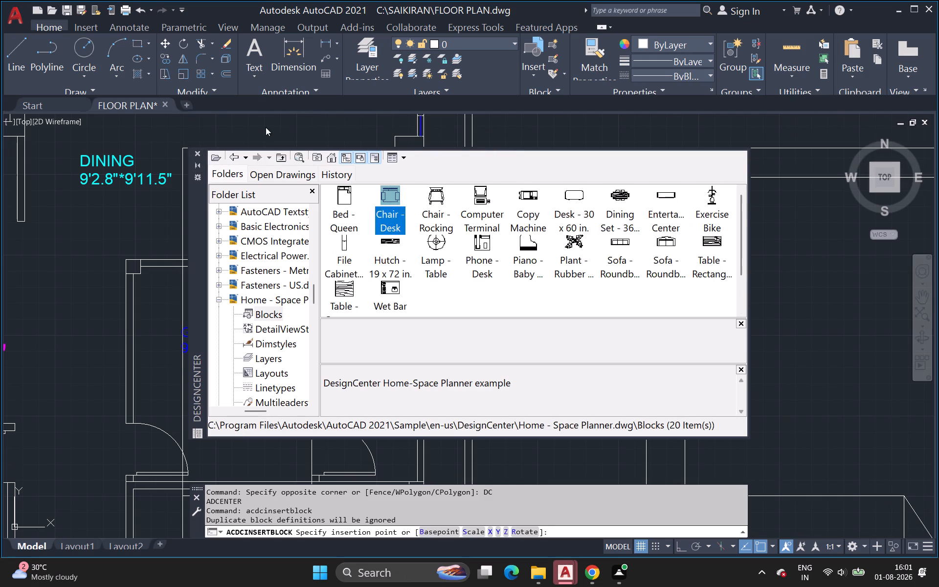
# Close DesignCenter and place the queen bed block in the empty space east of the floor plan.
pyautogui.click(198, 153)
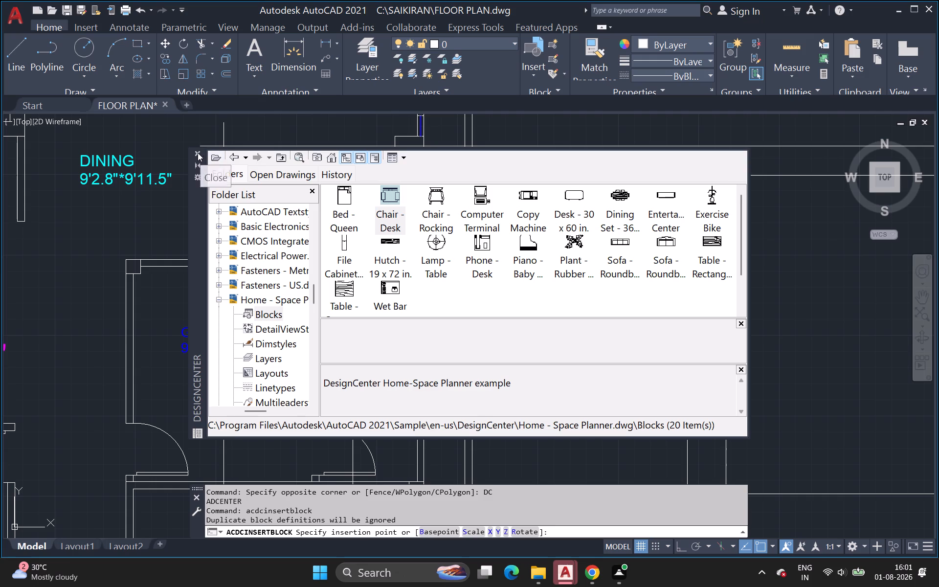
pyautogui.scroll(-2, 586, 206)
pyautogui.moveTo(586, 210); pyautogui.dragTo(218, 167, button='middle')
pyautogui.scroll(-1, 233, 169)
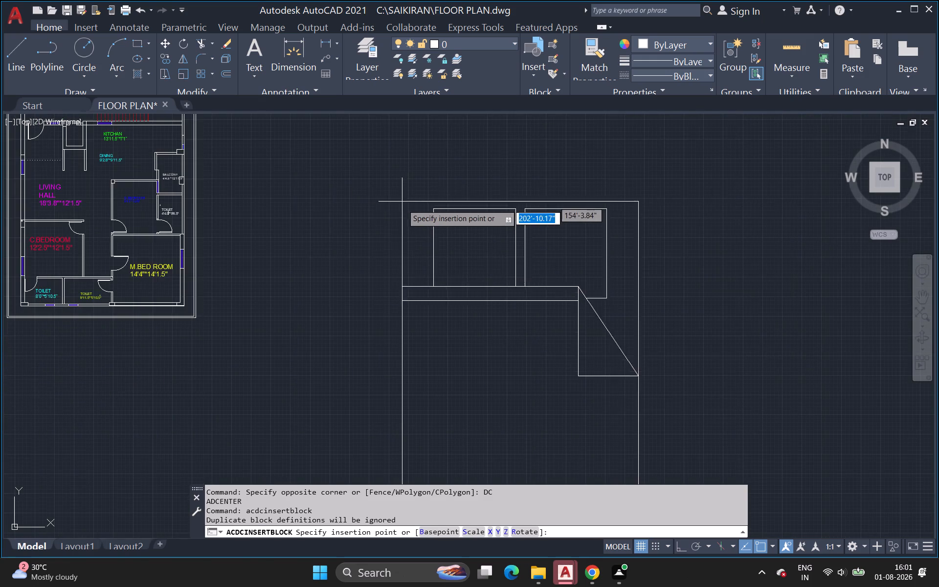
pyautogui.scroll(-3, 403, 205)
pyautogui.moveTo(403, 206); pyautogui.dragTo(335, 212, button='middle')
pyautogui.scroll(1, 335, 213)
pyautogui.click(371, 201)
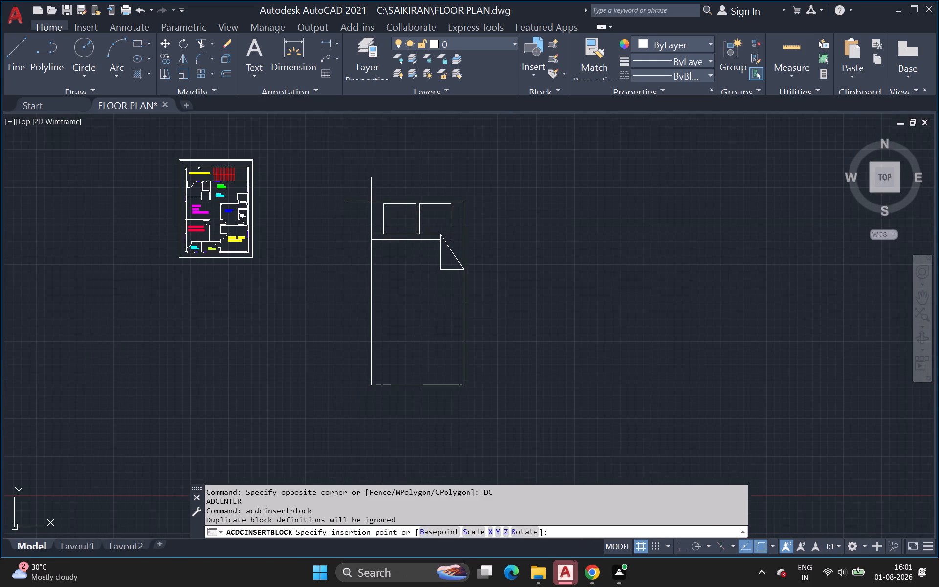
# Scale the queen bed block down by eye from its lower-left corner to a small fraction of its size.
pyautogui.moveTo(355, 179); pyautogui.dragTo(354, 197)
pyautogui.click(498, 395)
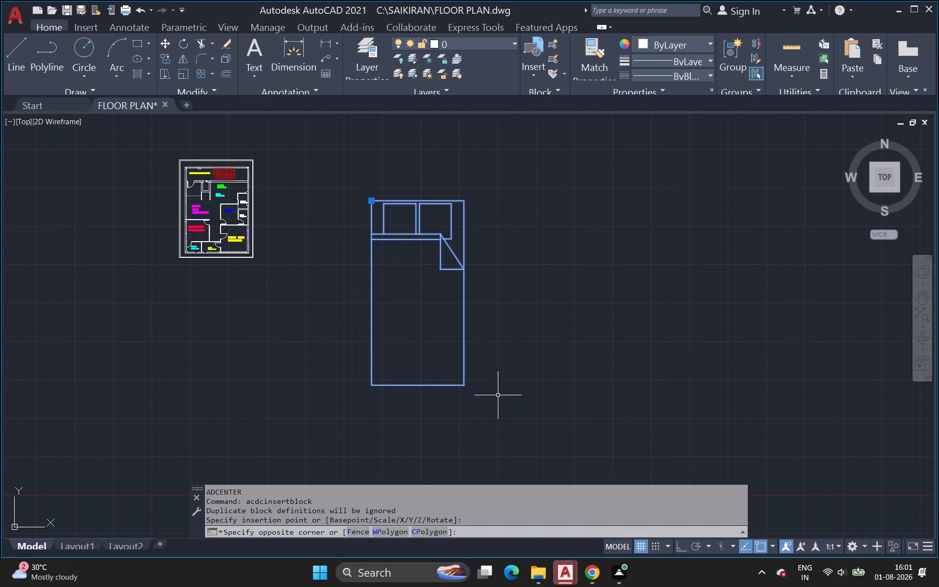
pyautogui.write('SC')
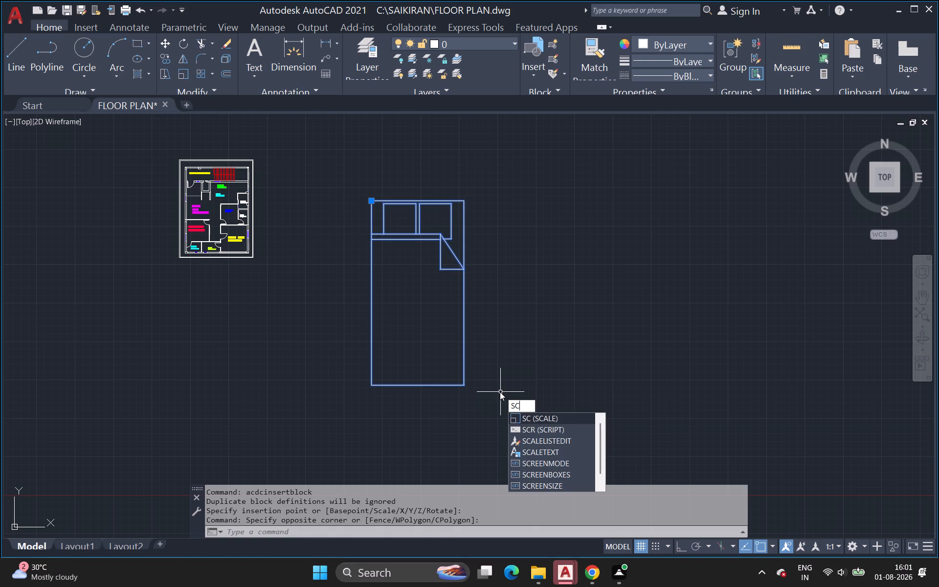
pyautogui.press('Return')
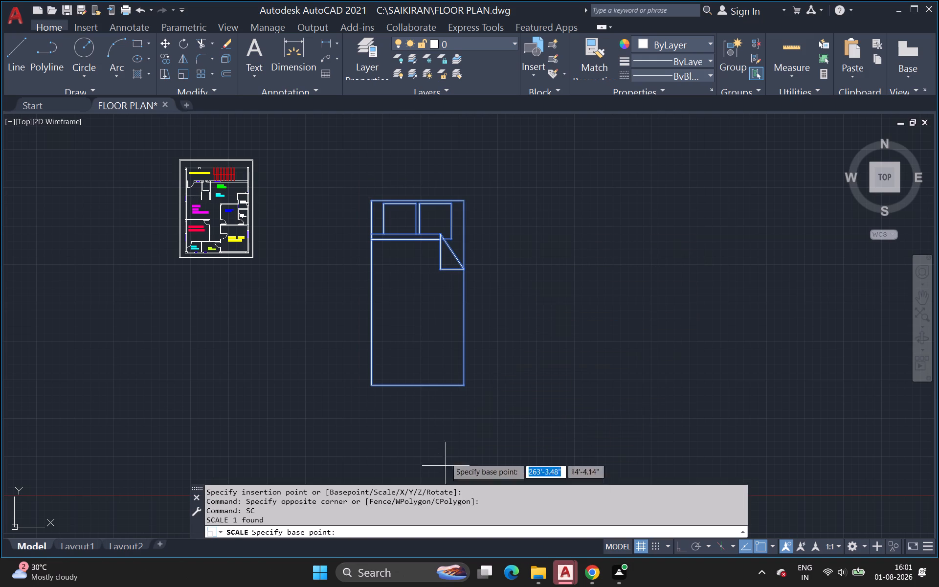
pyautogui.click(372, 384)
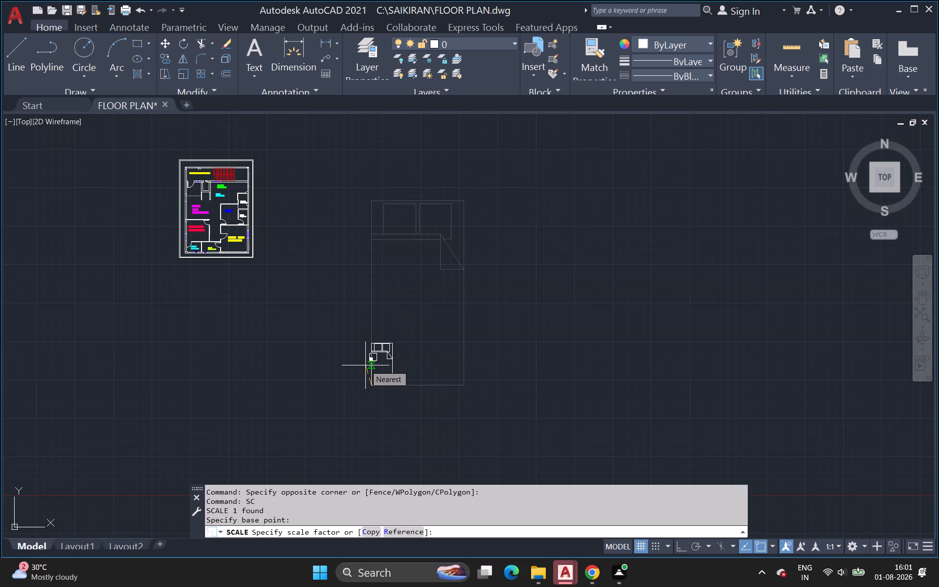
pyautogui.scroll(2, 365, 370)
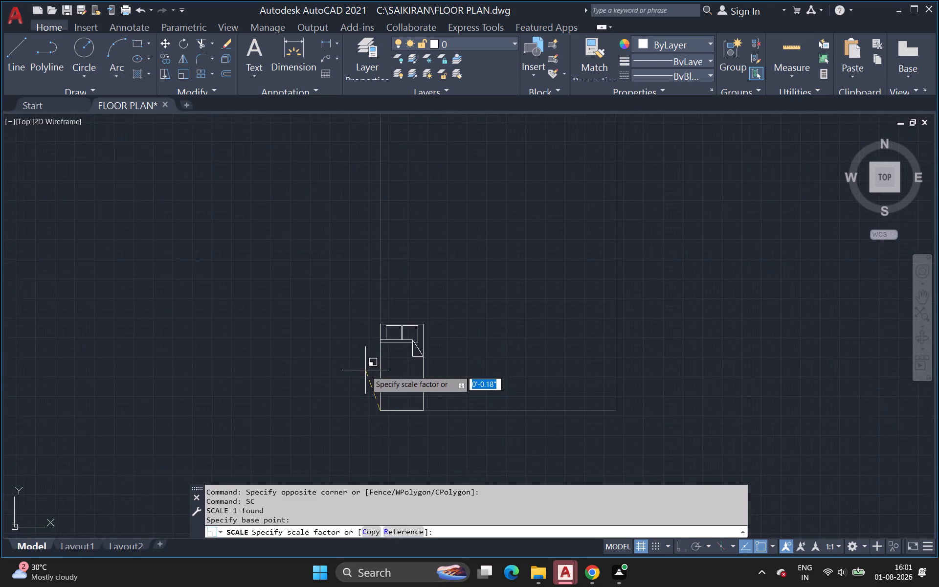
pyautogui.scroll(1, 365, 370)
pyautogui.middleClick(365, 380)
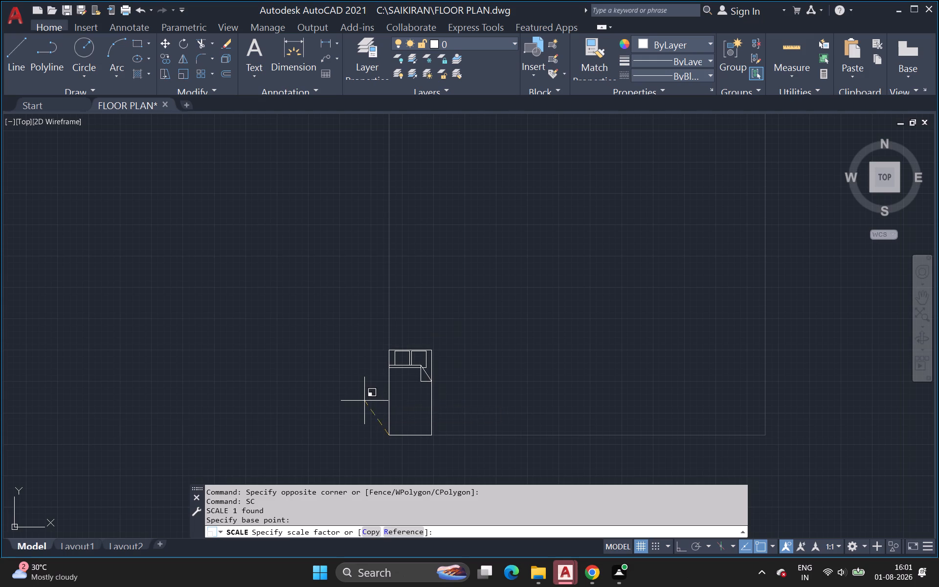
pyautogui.click(364, 401)
pyautogui.moveTo(483, 317); pyautogui.dragTo(410, 382, button='middle')
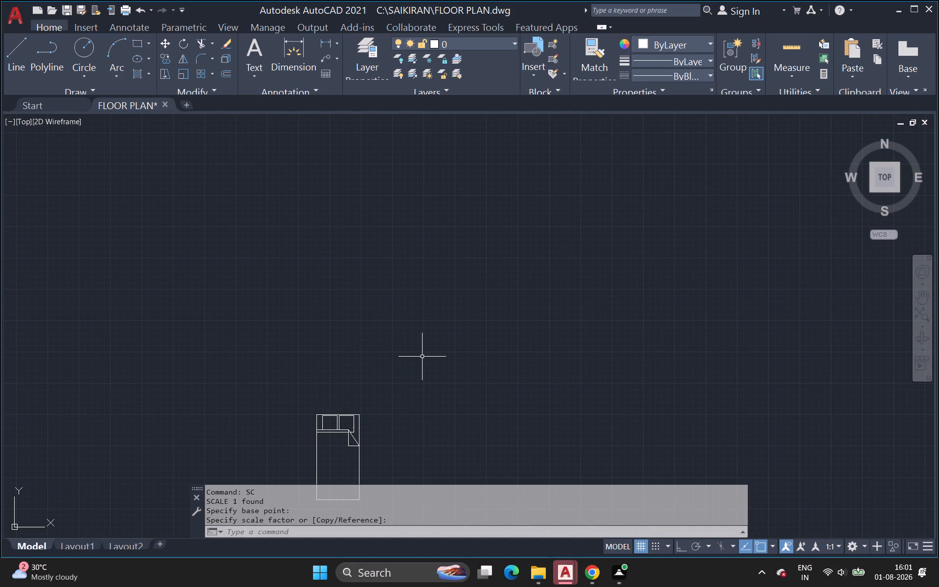
# Reopen DesignCenter and insert the Chair - Rocking block at scale 1 in the empty space northeast of the bed.
pyautogui.write('DC')
pyautogui.press('Return')
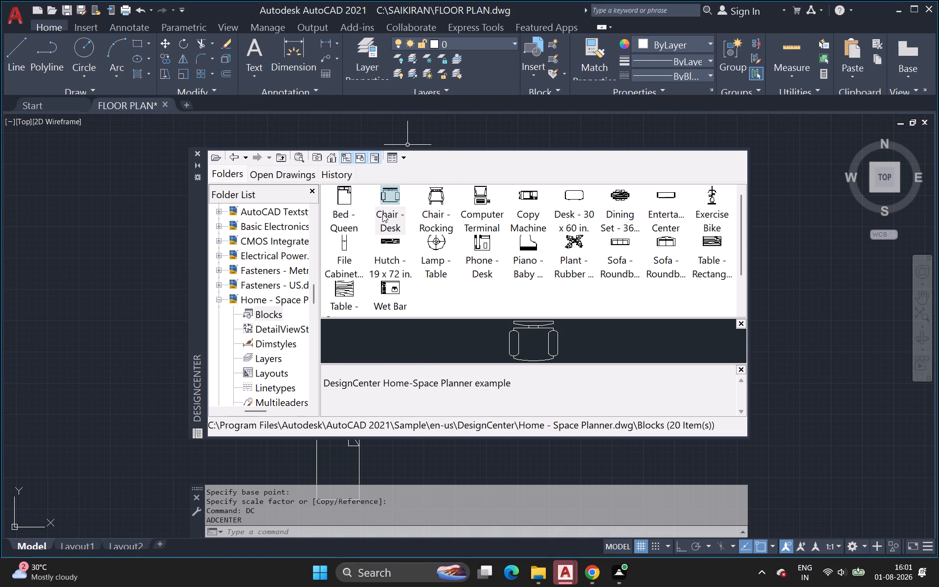
pyautogui.doubleClick(433, 202)
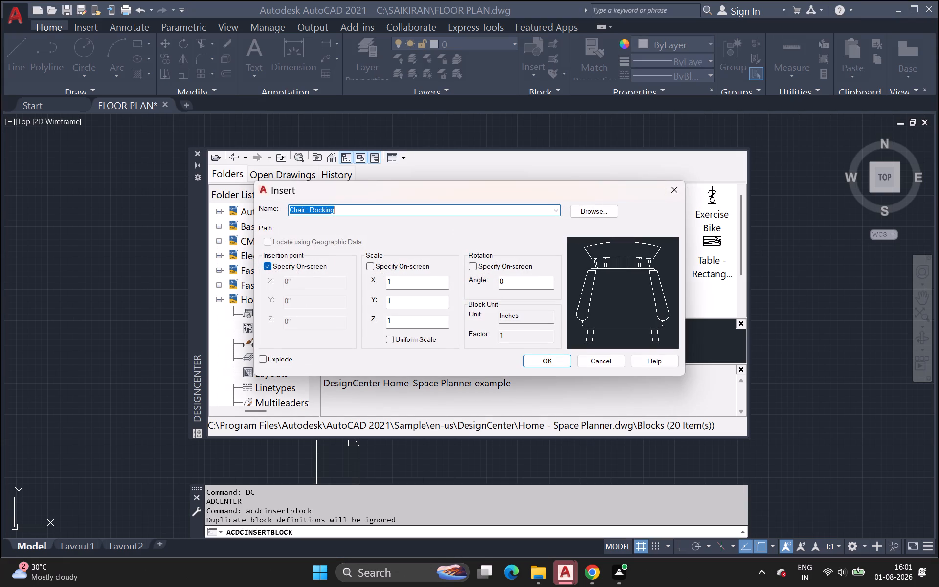
pyautogui.click(415, 282)
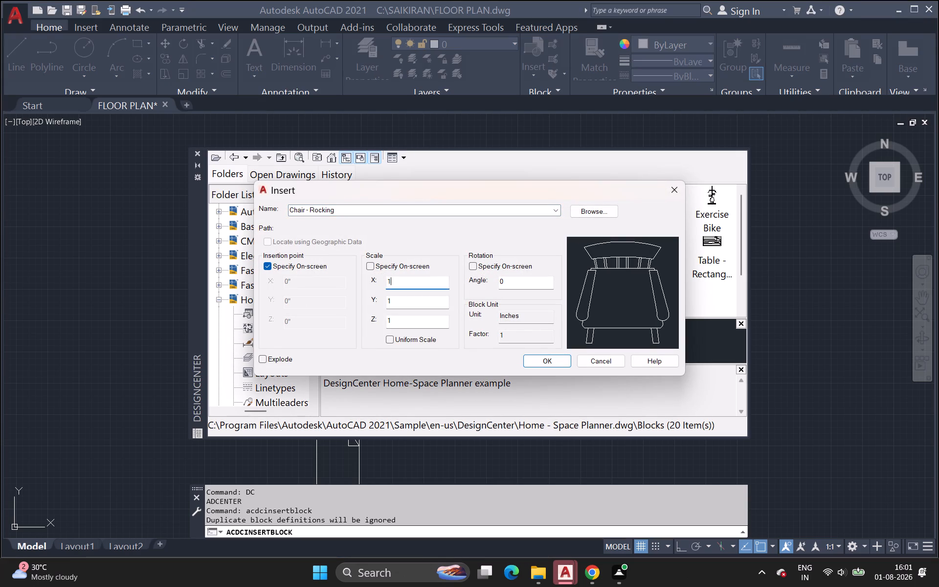
pyautogui.click(536, 360)
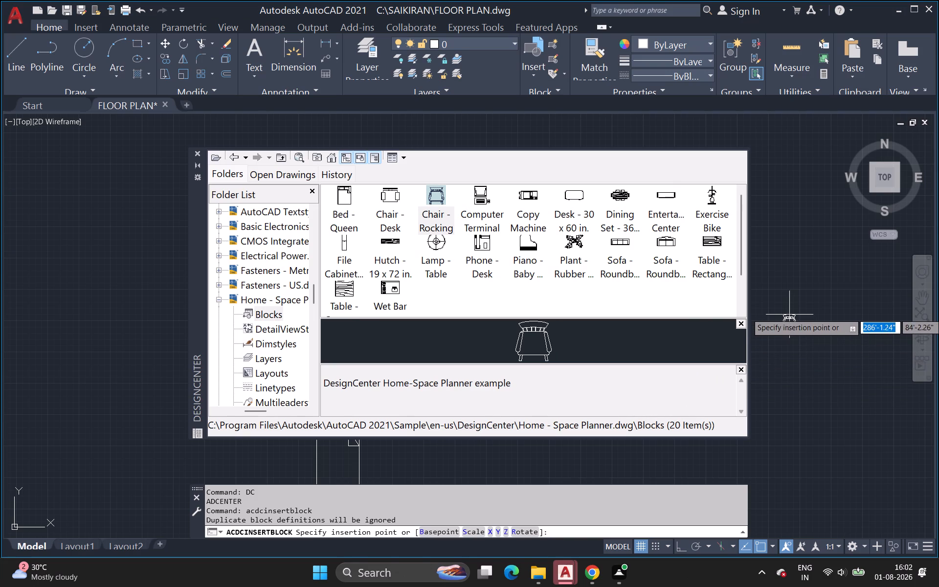
pyautogui.click(782, 305)
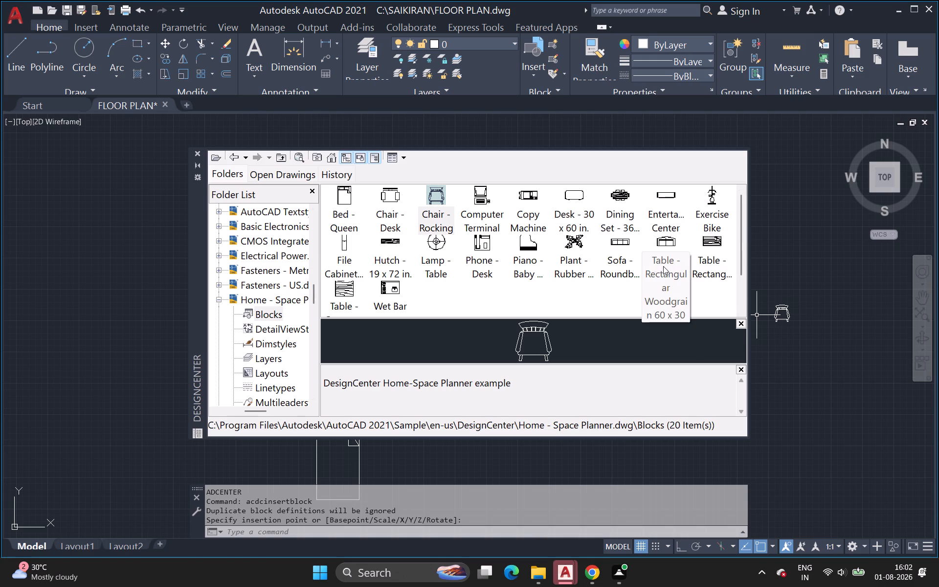
# Insert the Sofa - Roundback Loveseat 5 ft block at scale 1, just southeast of the rocking chair.
pyautogui.doubleClick(668, 242)
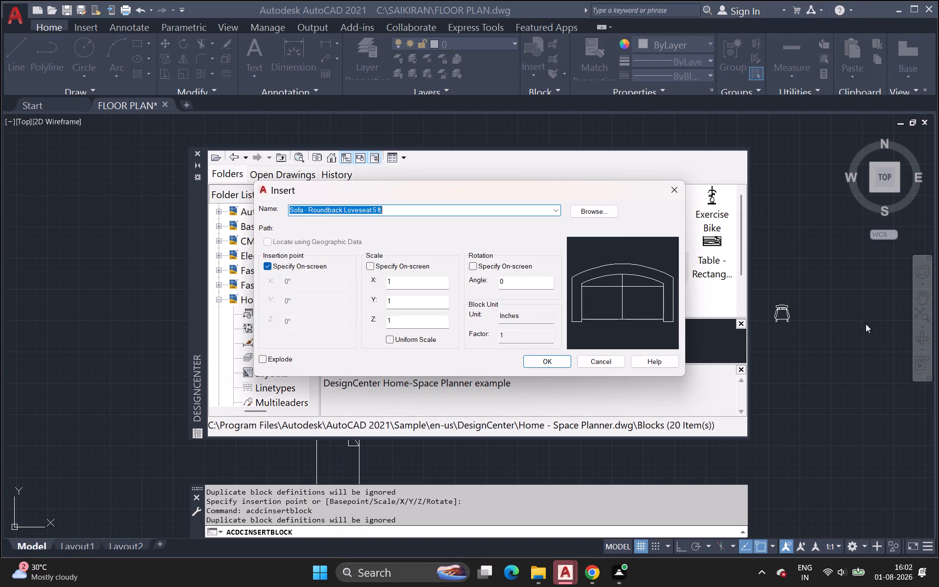
pyautogui.click(563, 359)
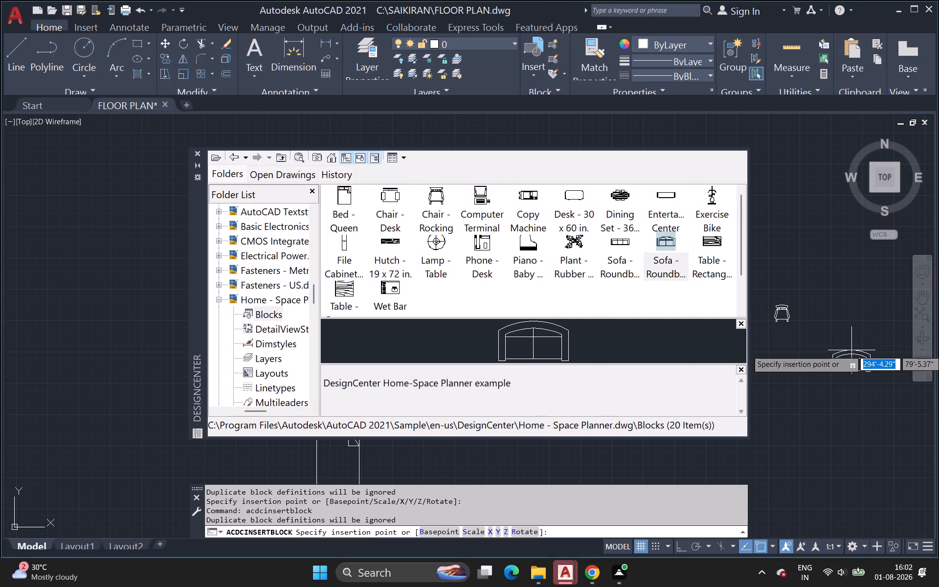
pyautogui.click(831, 360)
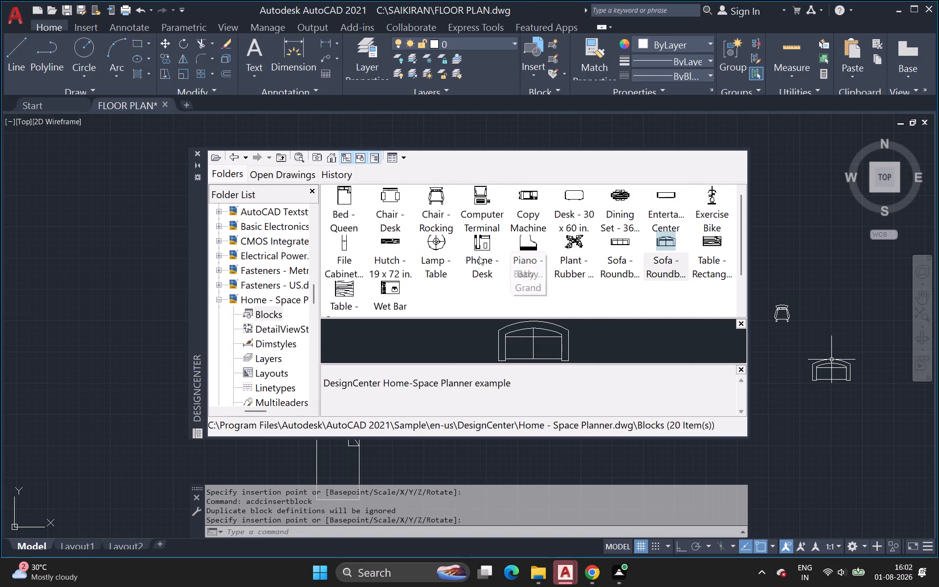
# Insert the Table - Square Woodgrain 42 x 42 in. block at scale 1, east of the rocking chair.
pyautogui.scroll(-1, 421, 270)
pyautogui.scroll(1, 403, 258)
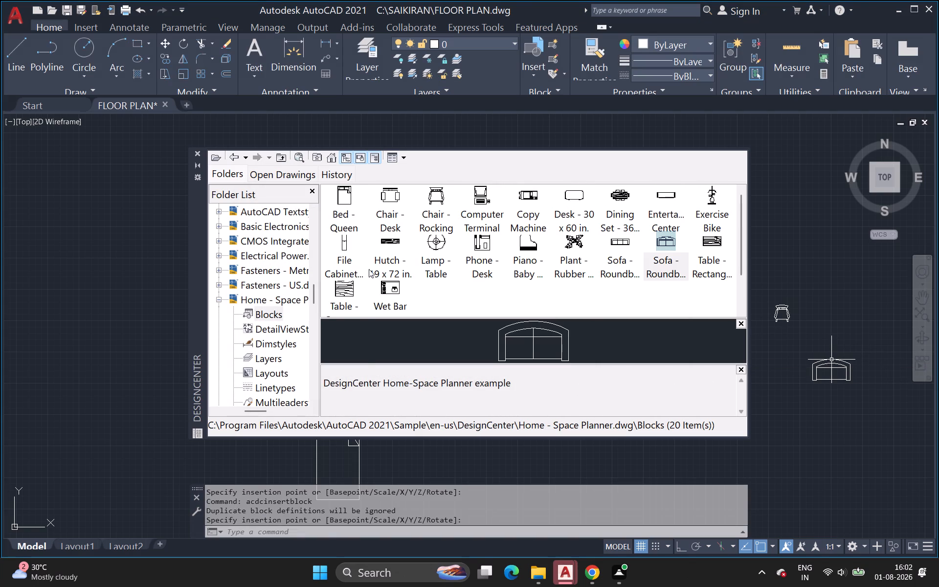
pyautogui.doubleClick(344, 292)
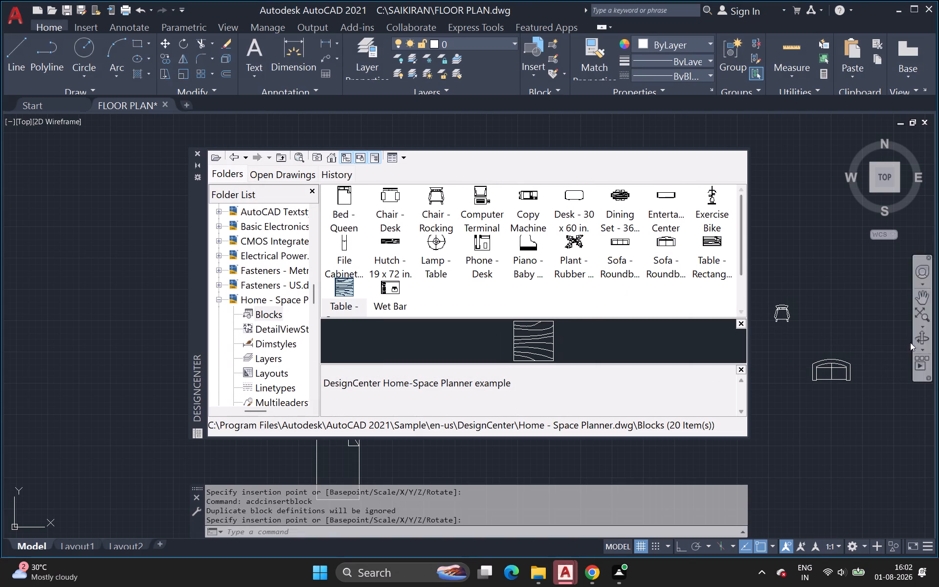
pyautogui.doubleClick(349, 285)
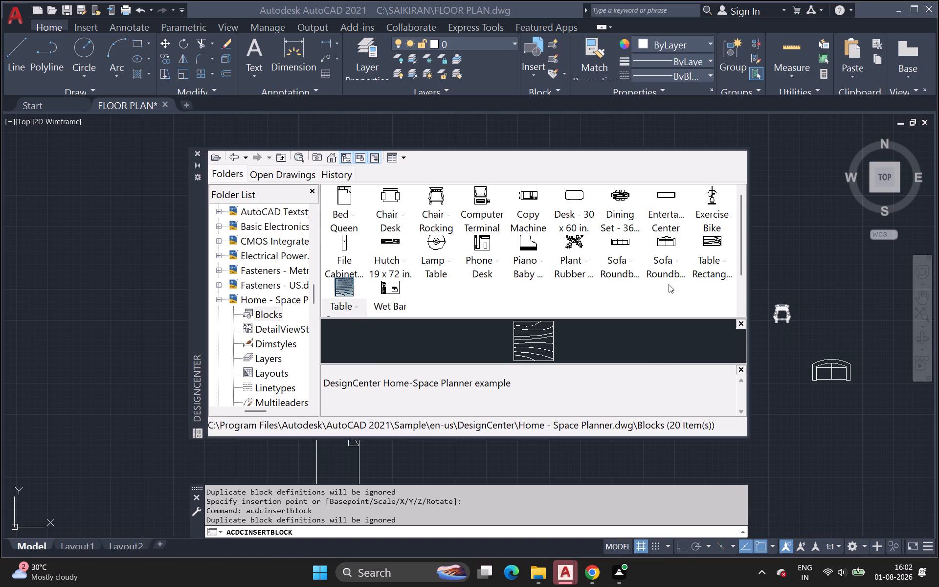
pyautogui.click(541, 358)
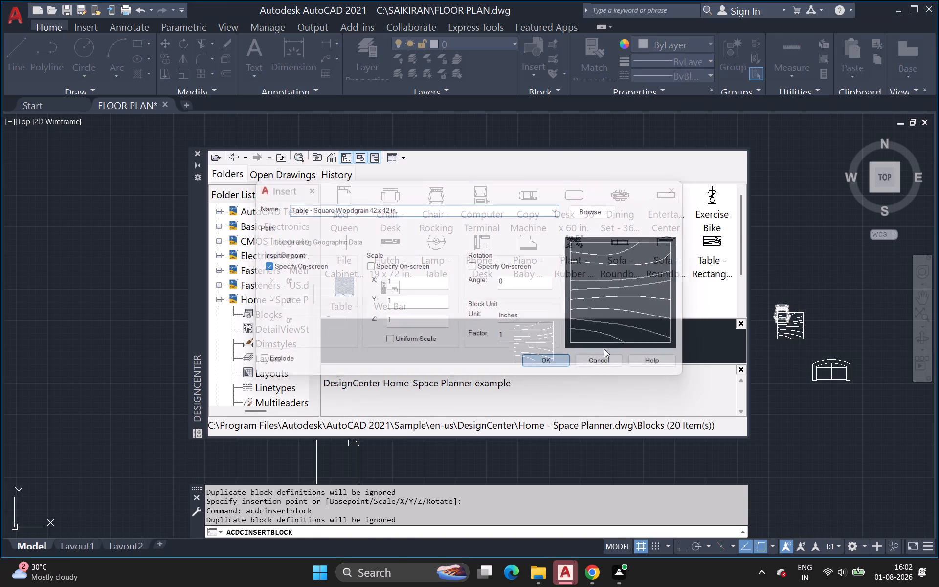
pyautogui.click(834, 303)
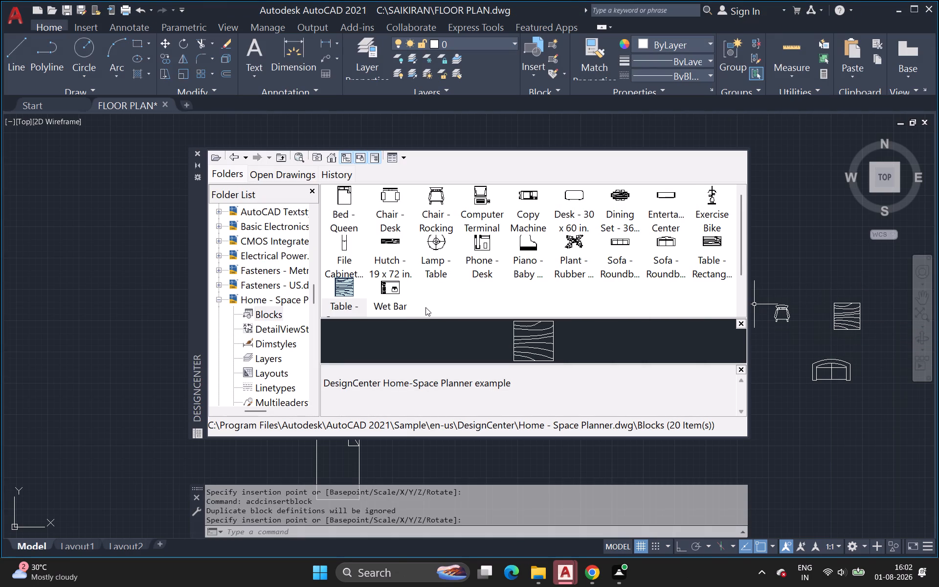
# Browse DesignCenter's sample drawings to Kitchens.dwg and open its Blocks collection.
pyautogui.scroll(2, 425, 256)
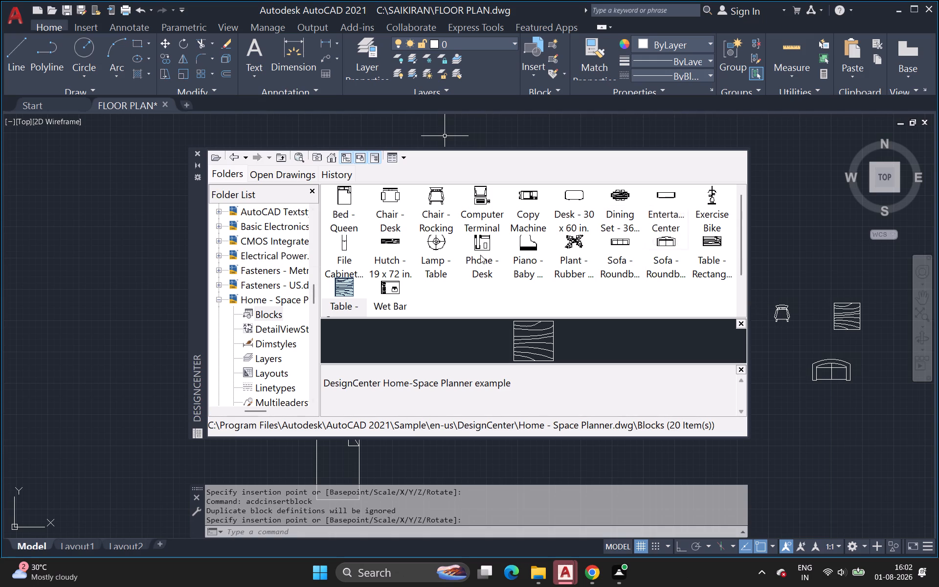
pyautogui.scroll(-2, 505, 256)
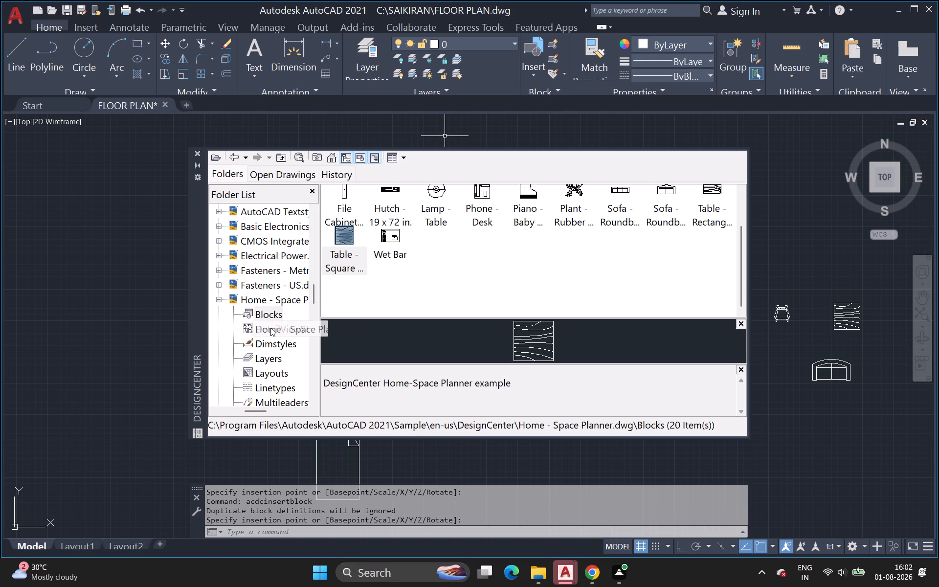
pyautogui.scroll(-5, 271, 328)
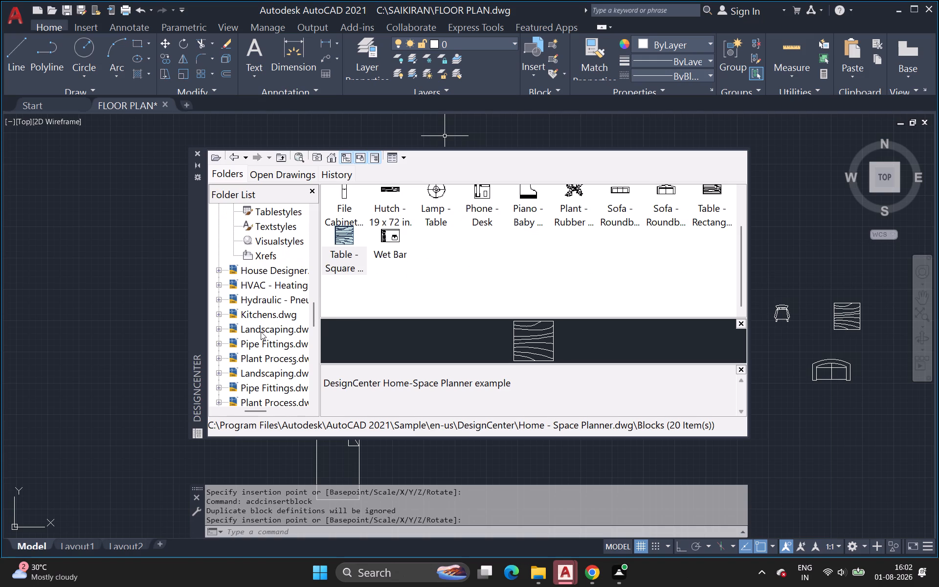
pyautogui.doubleClick(282, 313)
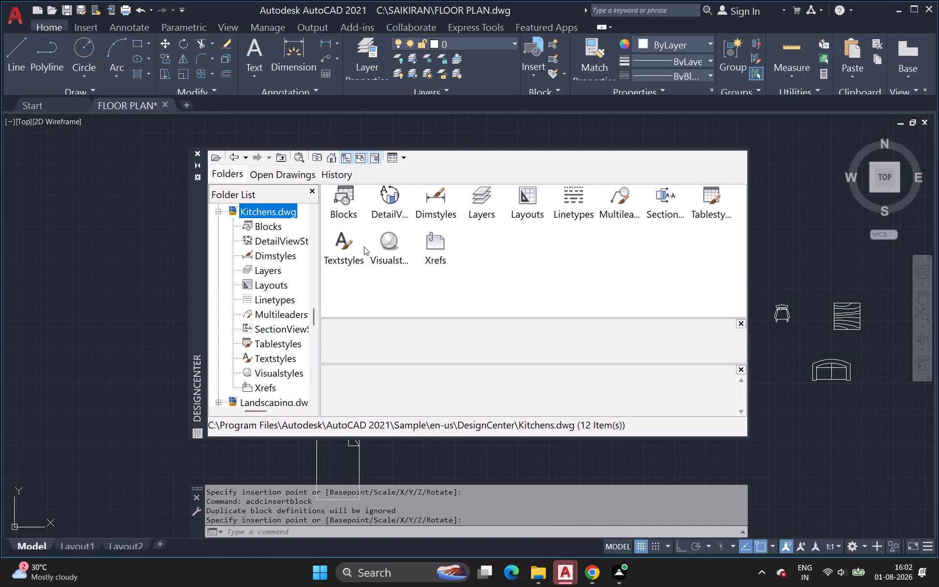
pyautogui.click(353, 203)
pyautogui.doubleClick(350, 202)
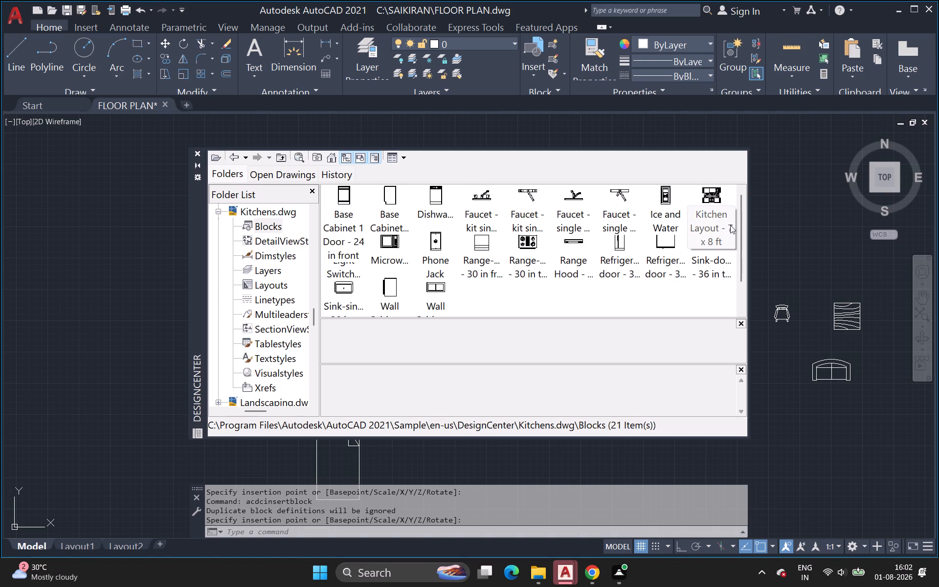
# Insert the Range-Oven - 30 in top block at scale 1 in the empty space south of the loveseat.
pyautogui.scroll(2, 714, 221)
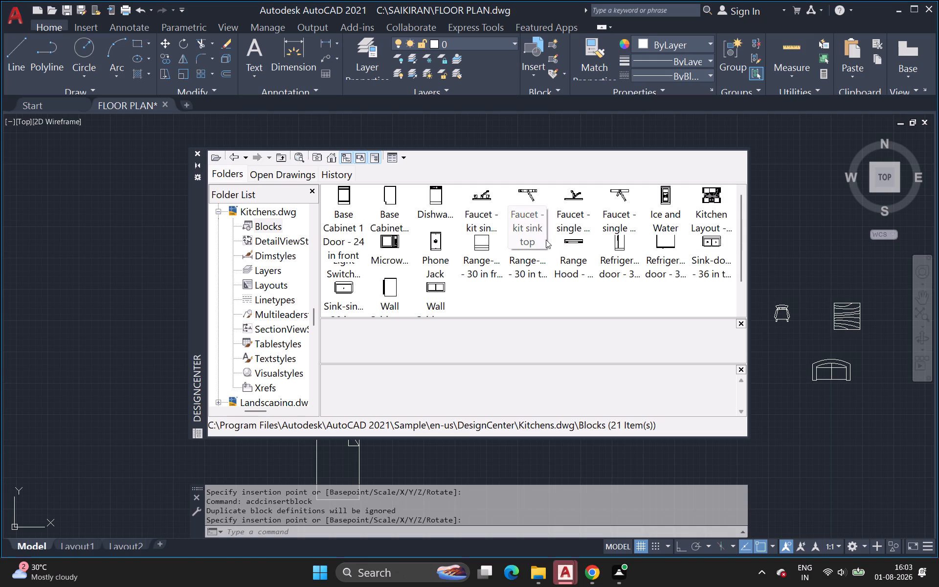
pyautogui.doubleClick(528, 245)
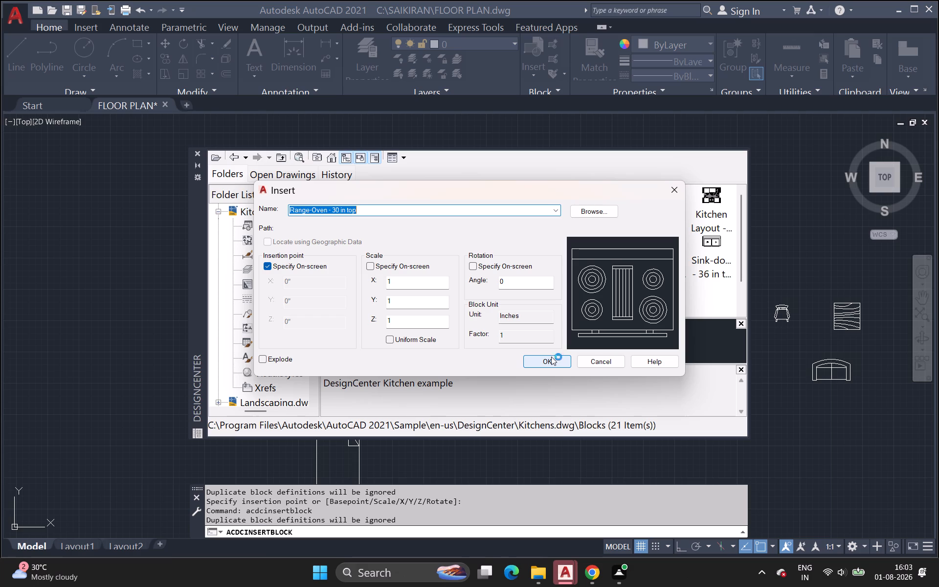
pyautogui.click(551, 357)
pyautogui.click(842, 448)
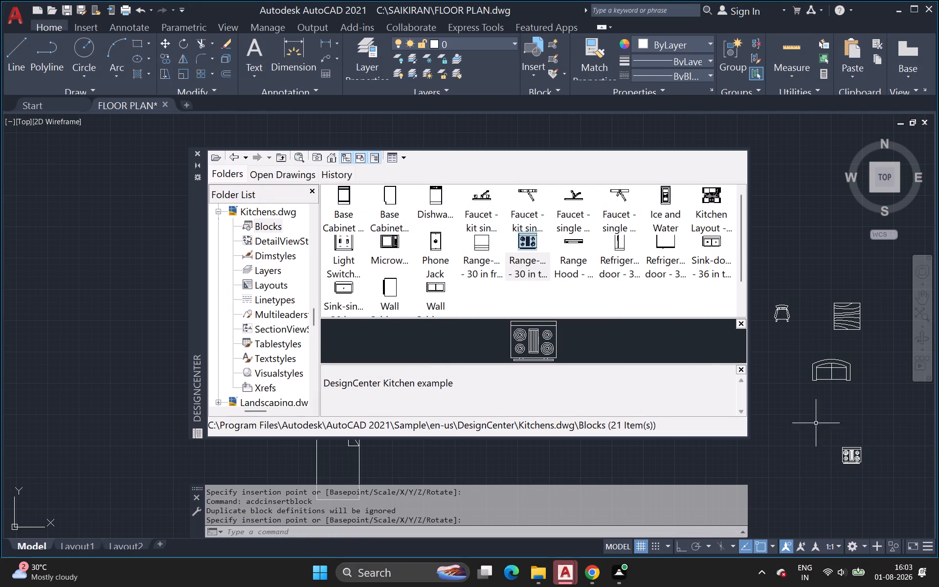
# Insert the Microwave block at scale 1, between the loveseat and the range and slightly to their west.
pyautogui.doubleClick(393, 249)
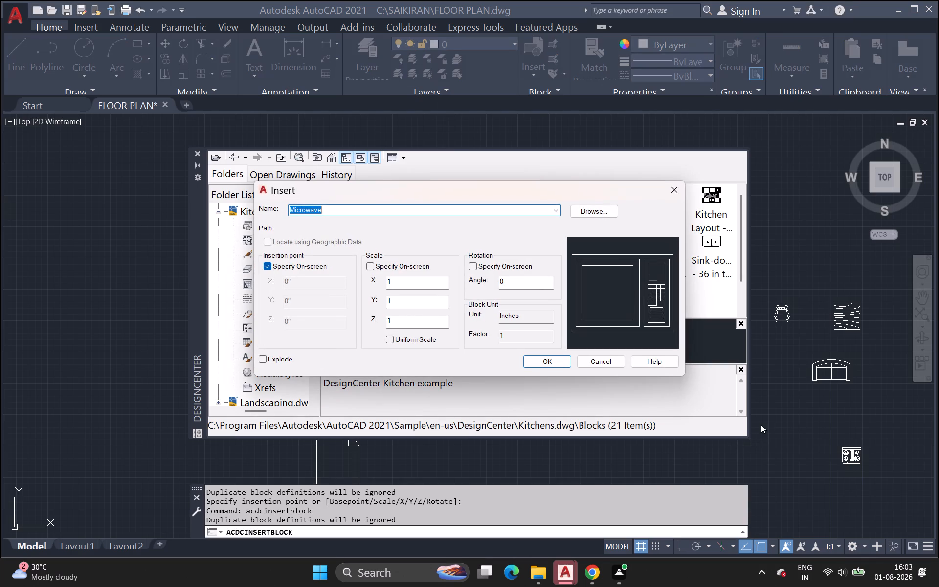
pyautogui.click(562, 357)
pyautogui.click(801, 428)
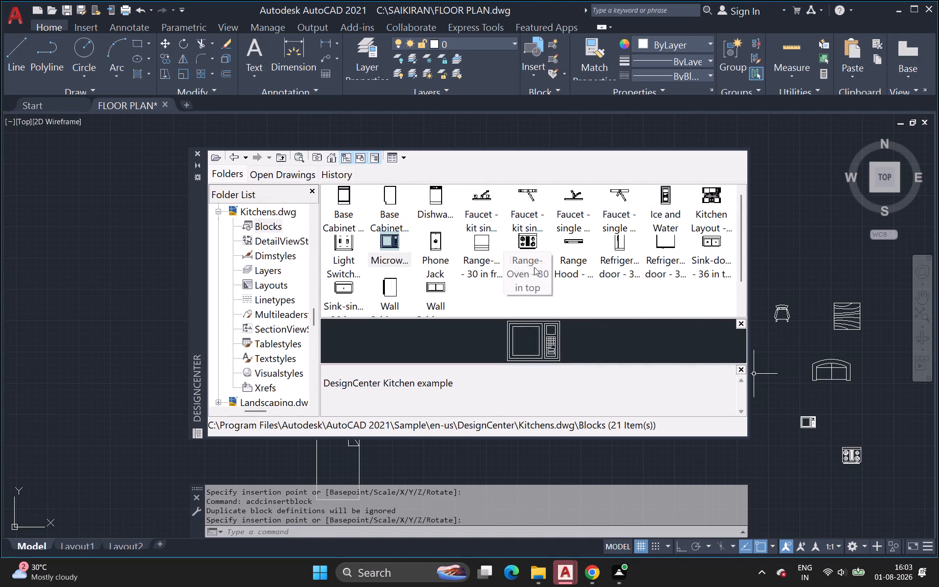
# Insert the Refrigerator-2 door - 36 in front block at scale 1, southwest of the microwave.
pyautogui.doubleClick(623, 254)
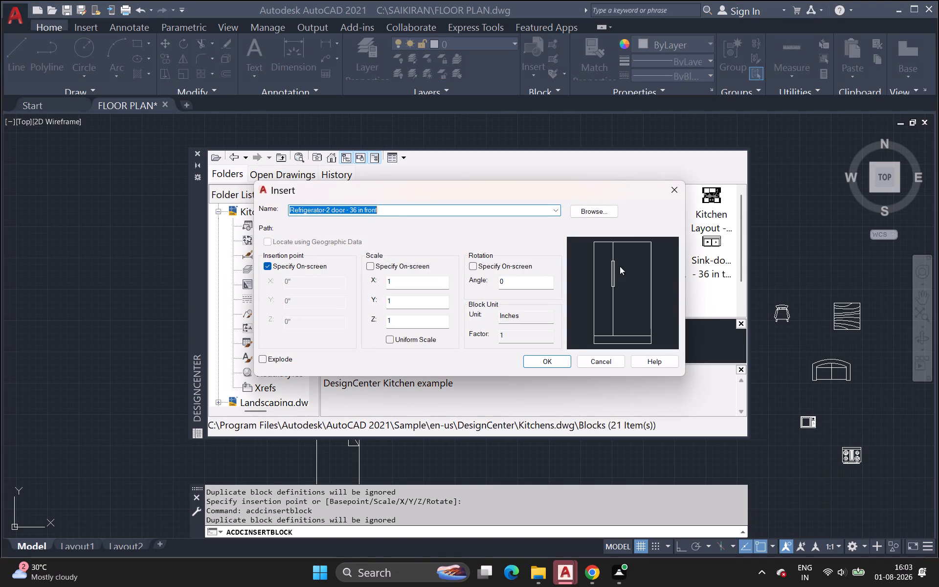
pyautogui.click(554, 356)
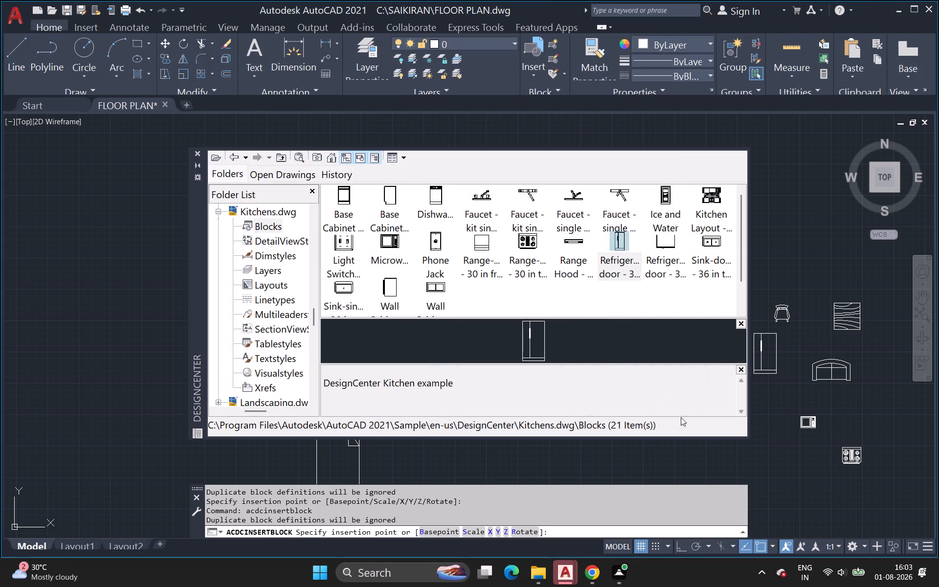
pyautogui.click(773, 472)
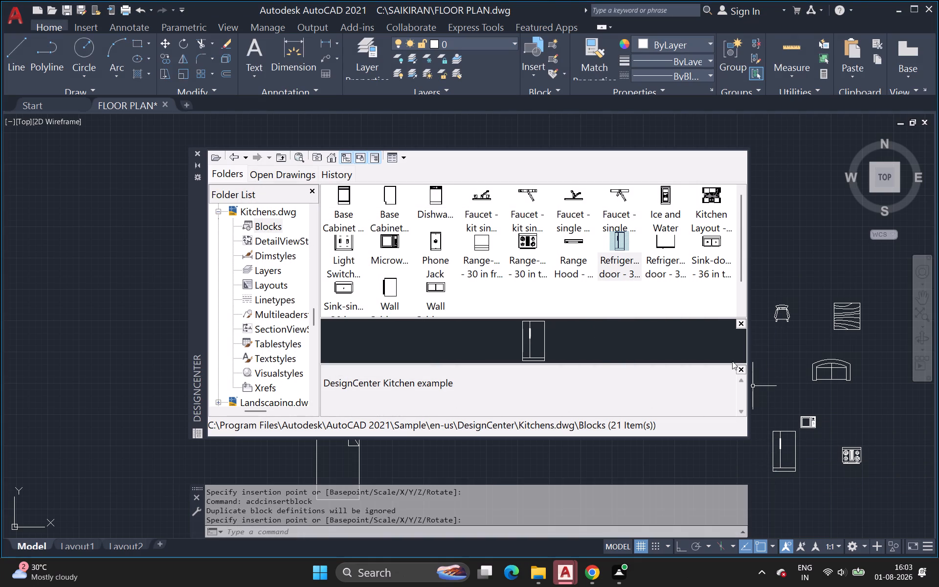
# Insert the Sink-double - 36 in top block at scale 1, northeast of the rocking chair.
pyautogui.doubleClick(715, 250)
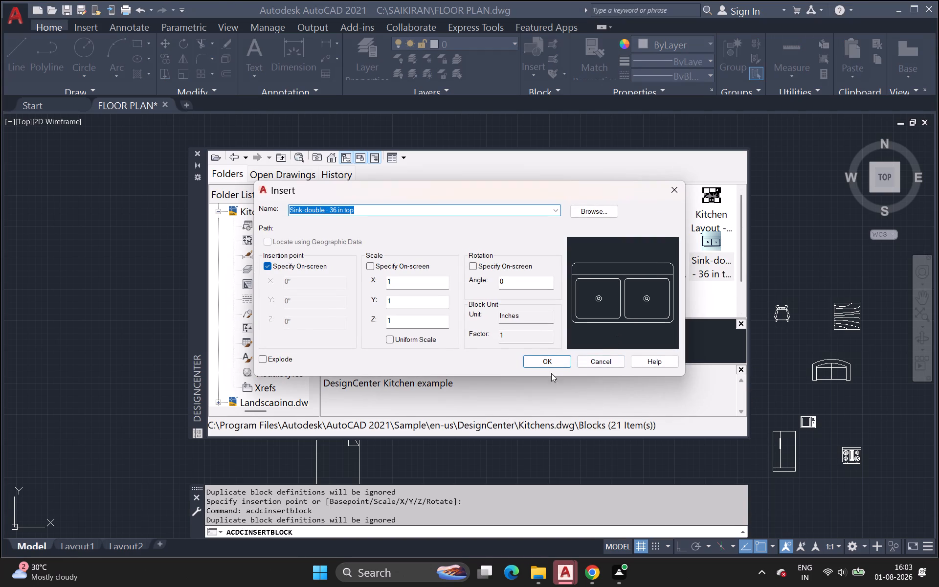
pyautogui.click(551, 359)
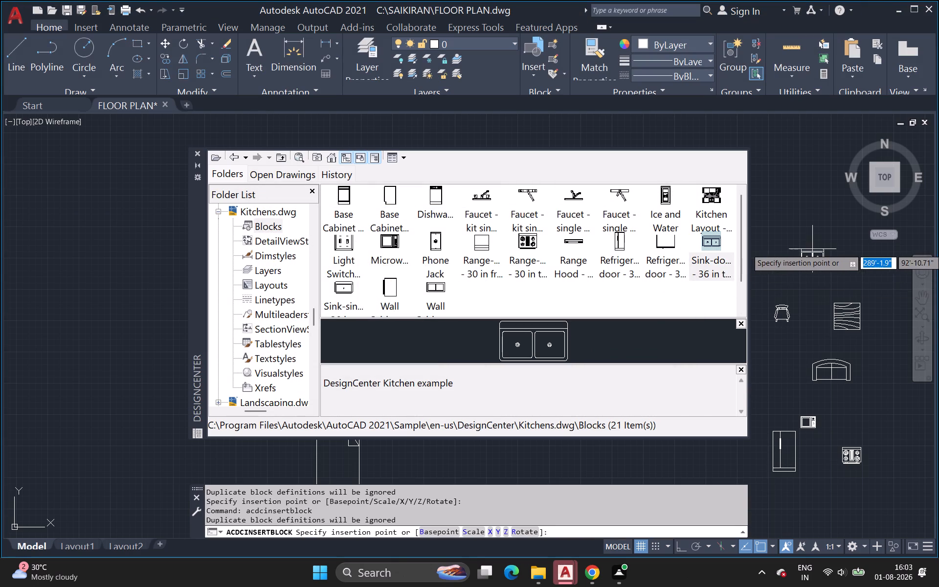
pyautogui.click(812, 249)
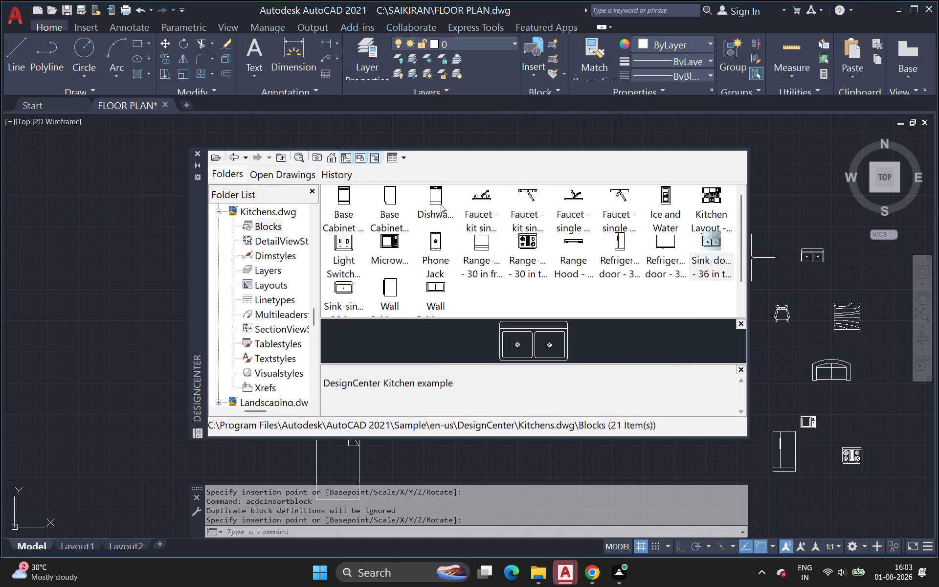
# Insert the Sink-single - 30 in top block at scale 1, south of the range.
pyautogui.doubleClick(345, 293)
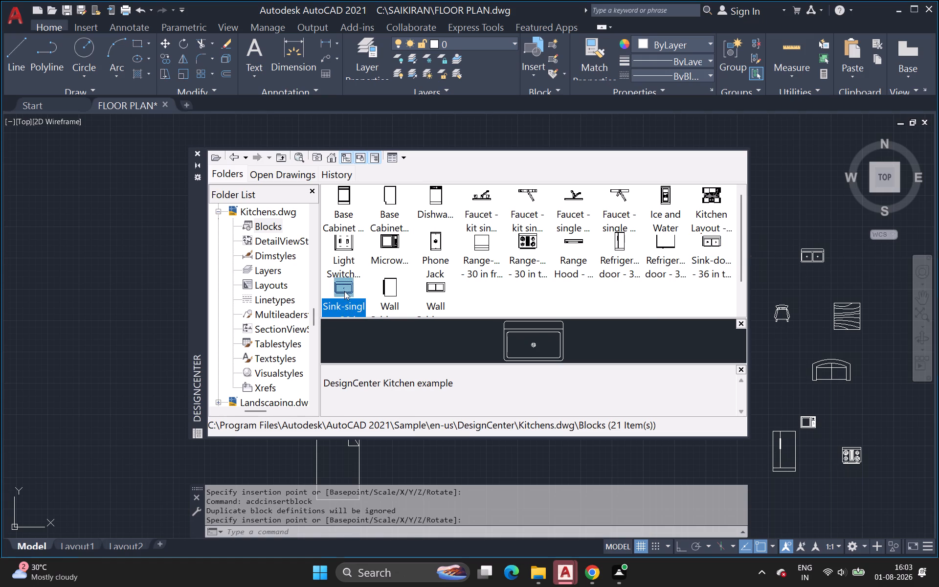
pyautogui.click(545, 363)
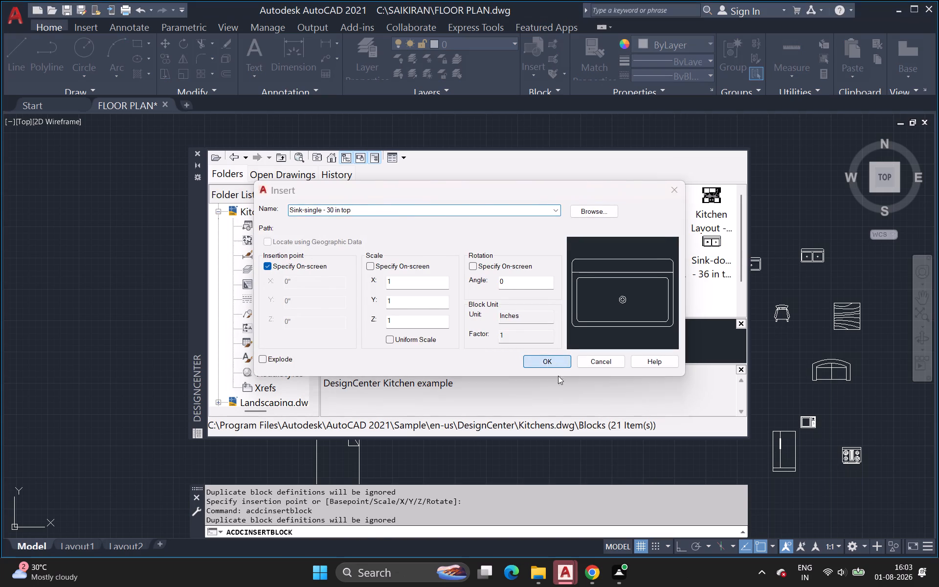
pyautogui.click(841, 508)
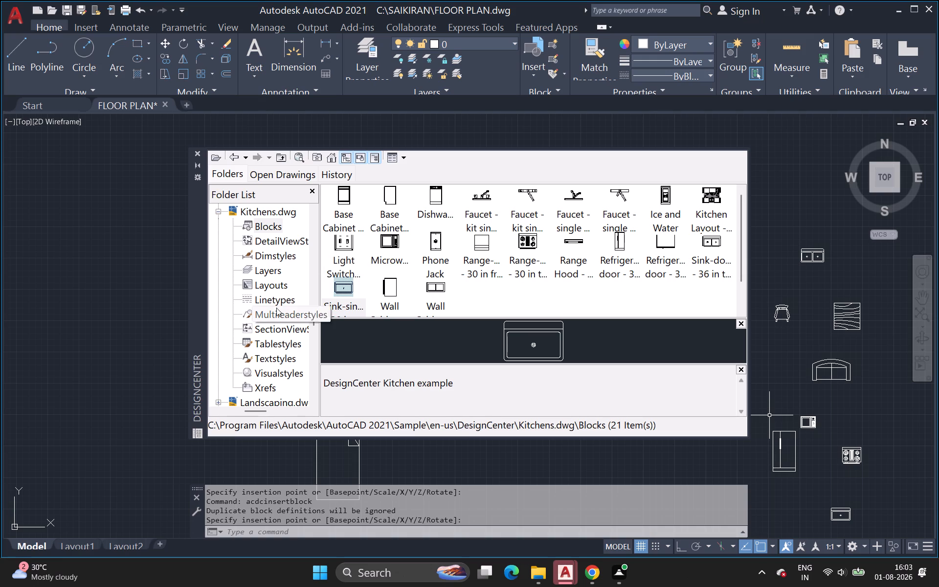
# Look further down DesignCenter's folder list, and close DesignCenter.
pyautogui.scroll(-6, 281, 315)
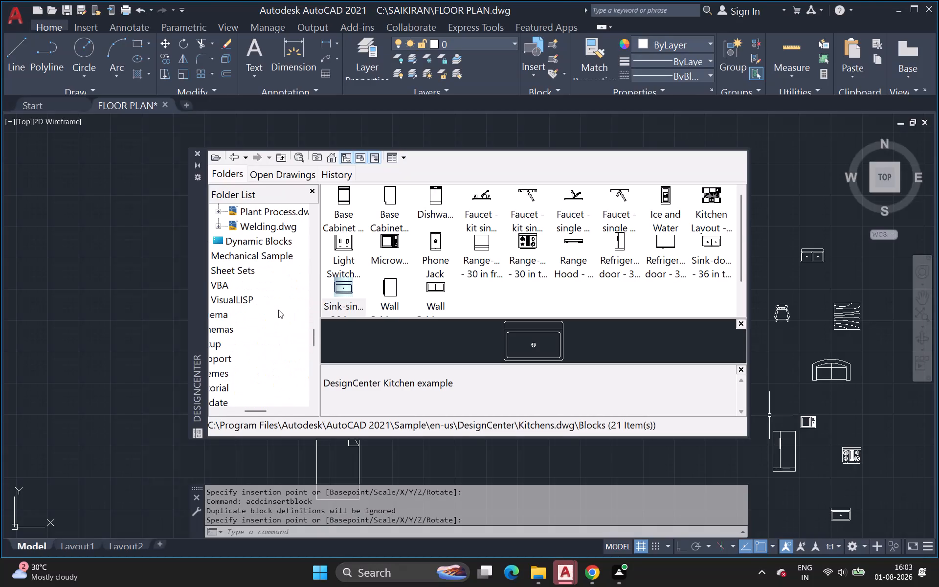
pyautogui.click(198, 152)
# Move all nine furniture and kitchen blocks together so the bed sits just north of the floor plan and the others to its northeast.
pyautogui.scroll(-2, 428, 259)
pyautogui.moveTo(428, 260); pyautogui.dragTo(390, 209, button='middle')
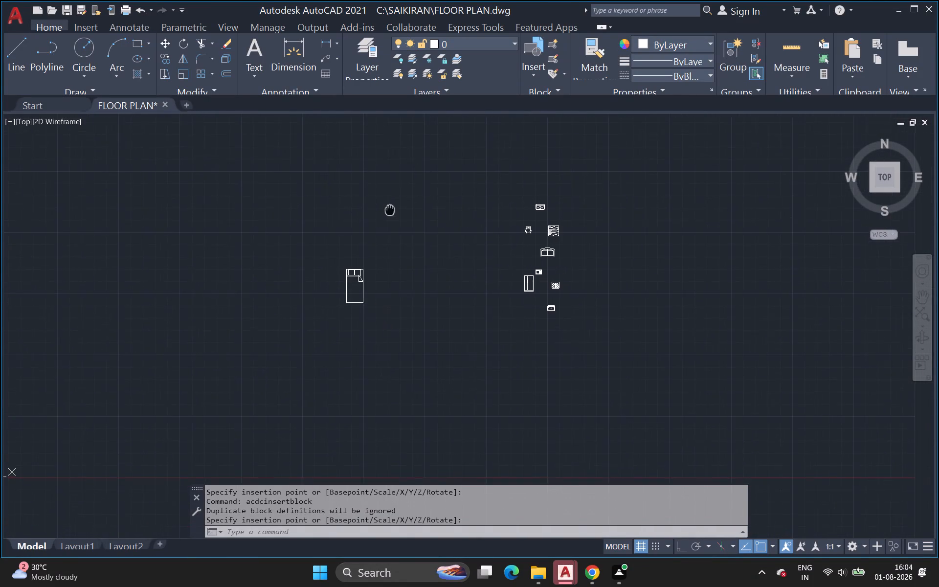
pyautogui.moveTo(390, 209); pyautogui.dragTo(390, 213, button='middle')
pyautogui.click(272, 183)
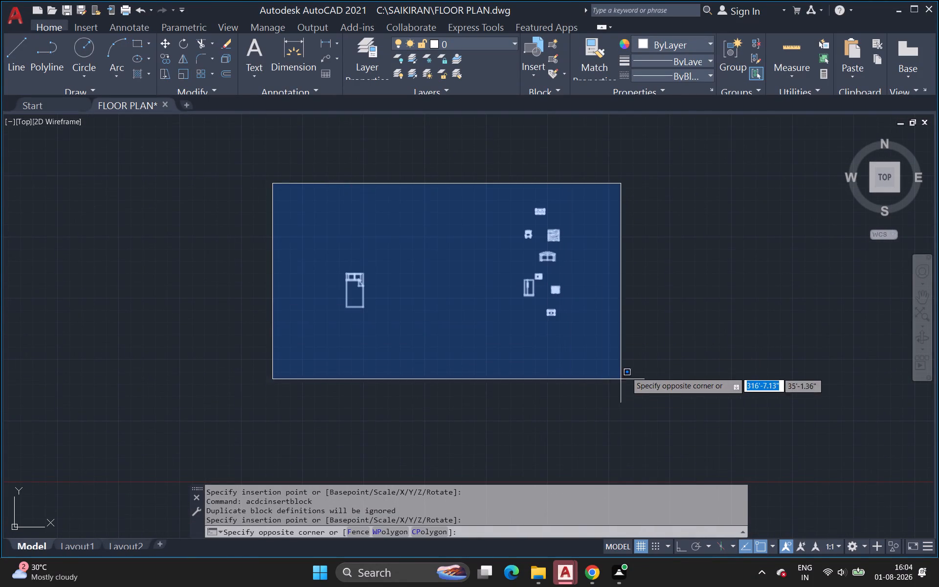
pyautogui.click(637, 384)
pyautogui.press('m')
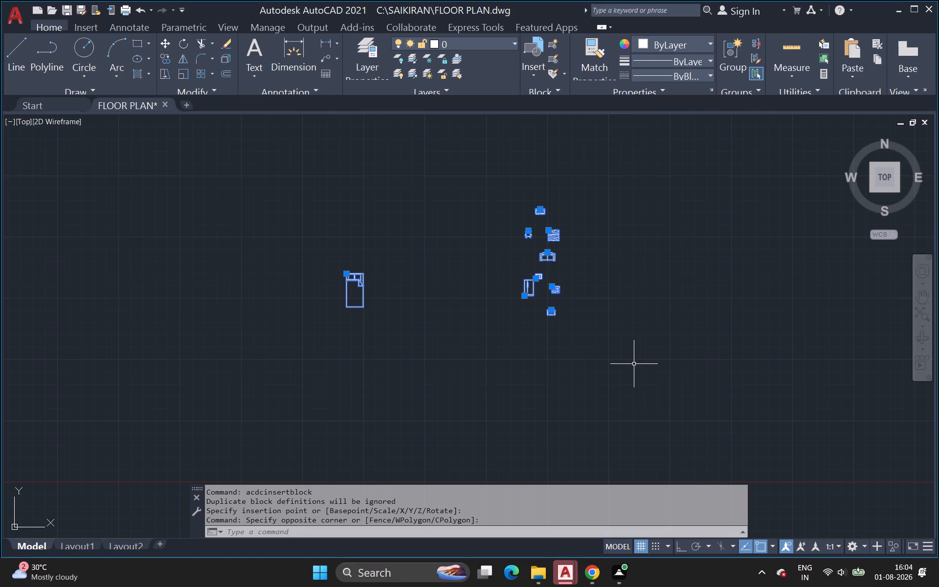
pyautogui.press('Return')
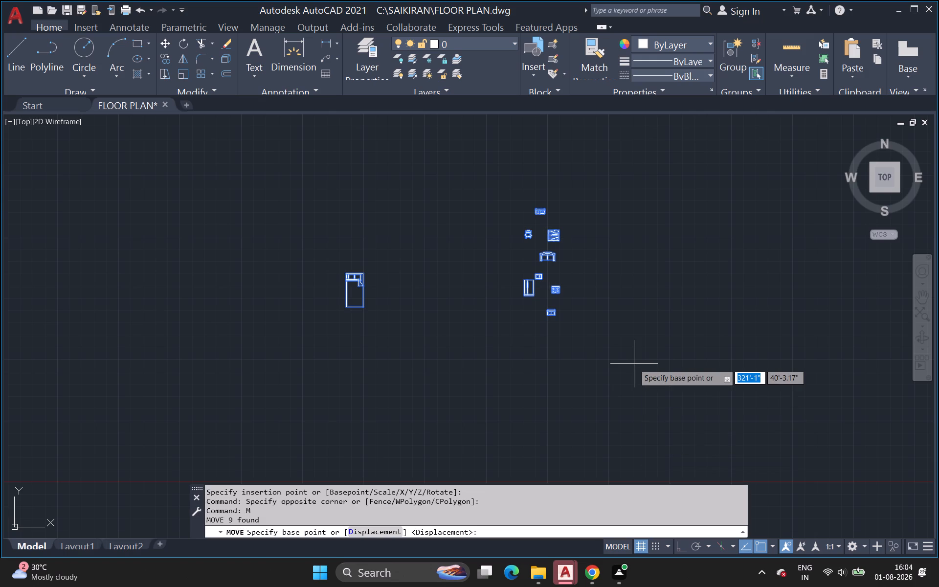
pyautogui.click(555, 241)
pyautogui.scroll(-2, 351, 157)
pyautogui.moveTo(351, 157); pyautogui.dragTo(350, 160, button='middle')
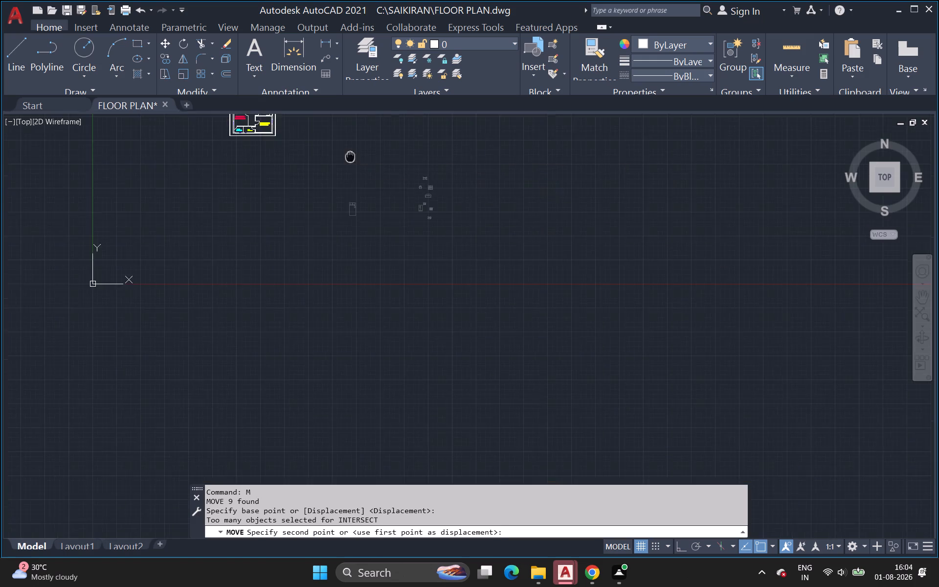
pyautogui.moveTo(350, 160); pyautogui.dragTo(465, 327, button='middle')
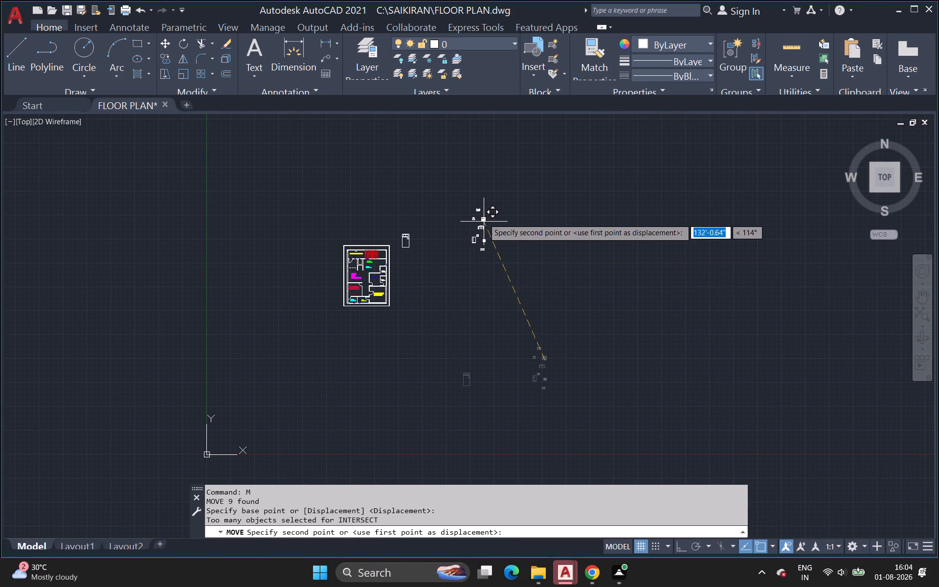
pyautogui.click(440, 188)
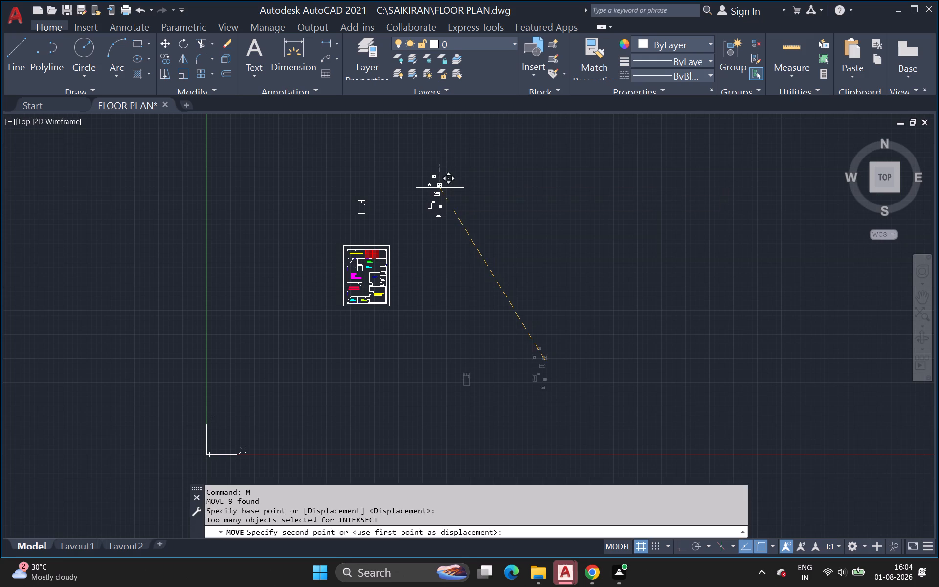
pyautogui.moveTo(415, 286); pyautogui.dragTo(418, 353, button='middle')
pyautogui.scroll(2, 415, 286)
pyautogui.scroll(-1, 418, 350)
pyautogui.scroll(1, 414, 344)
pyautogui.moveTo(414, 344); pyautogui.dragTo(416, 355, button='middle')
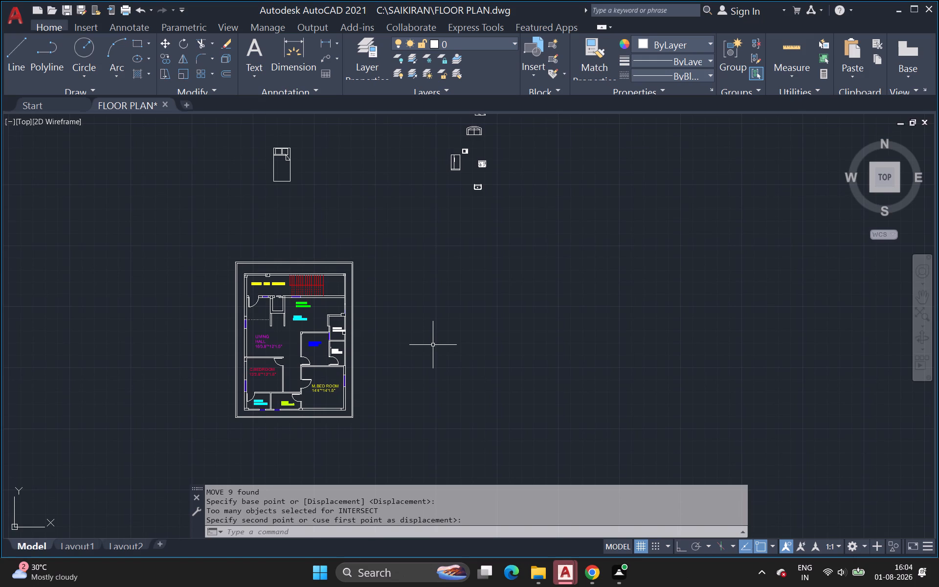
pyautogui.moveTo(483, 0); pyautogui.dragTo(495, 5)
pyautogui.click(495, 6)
# Move all nine furniture and kitchen blocks together so the bed sits just east of the floor plan and the others farther east.
pyautogui.scroll(-3, 443, 297)
pyautogui.middleClick(450, 405)
pyautogui.click(372, 239)
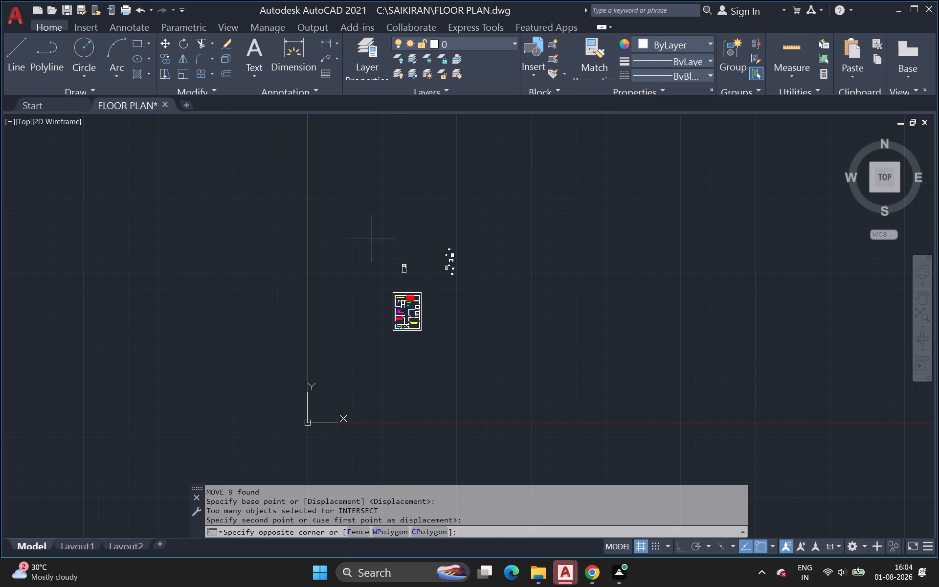
pyautogui.click(511, 287)
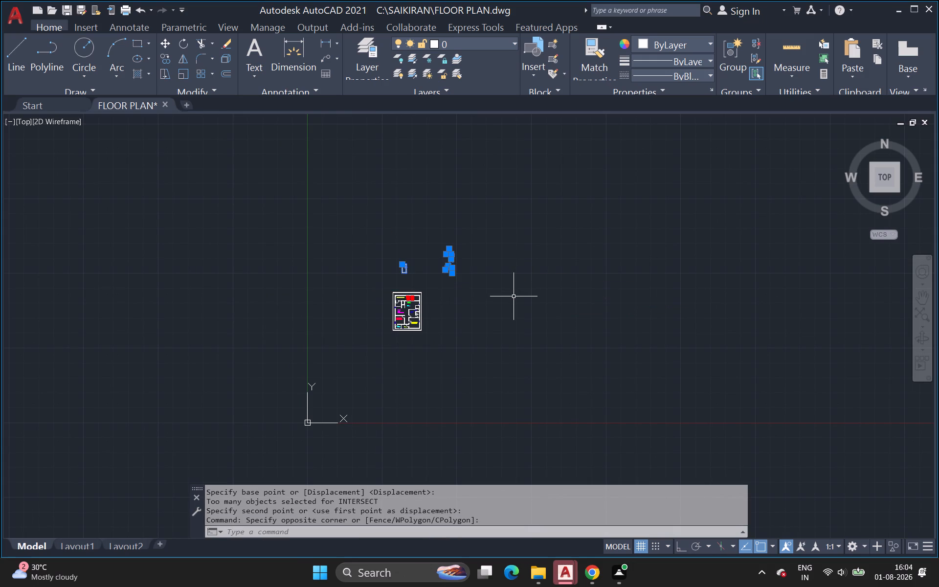
pyautogui.press('m')
pyautogui.press('Return')
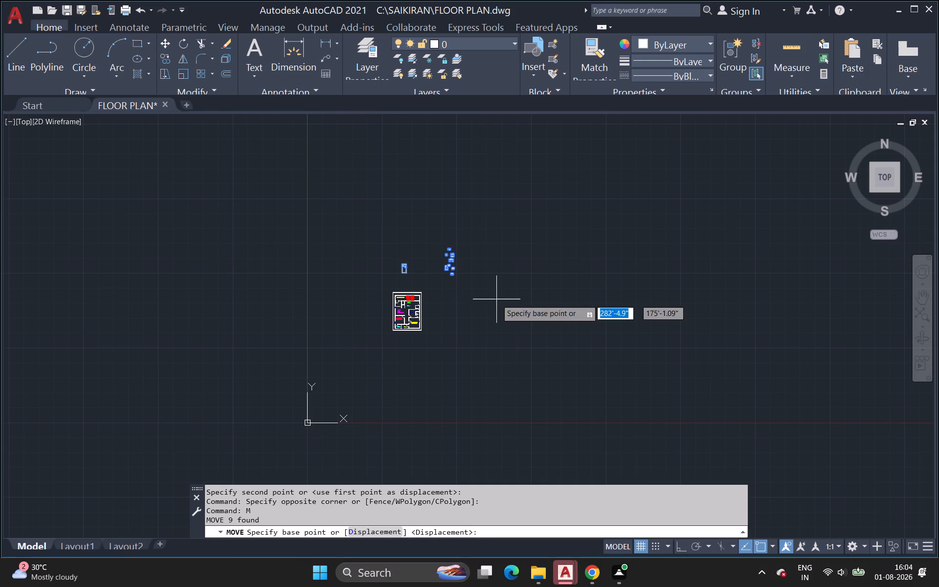
pyautogui.scroll(2, 476, 288)
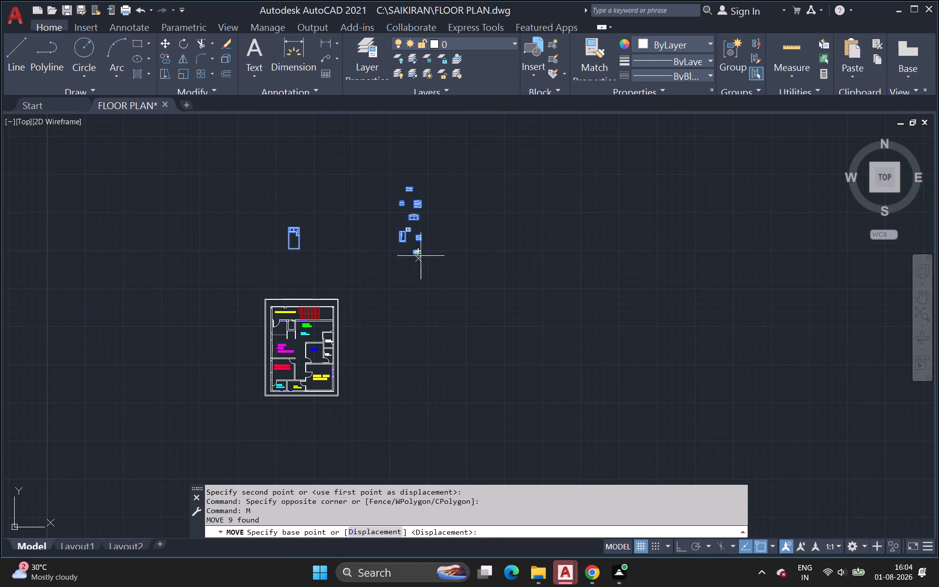
pyautogui.click(421, 256)
pyautogui.click(486, 348)
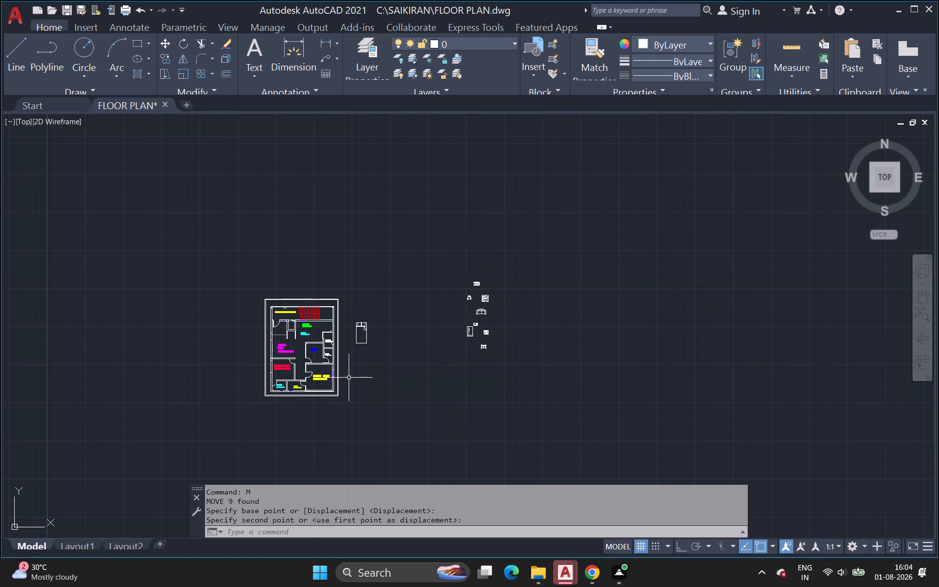
# Examine the floor plan's rooms up close, along with the bed and other blocks east of it.
pyautogui.scroll(2, 340, 376)
pyautogui.moveTo(341, 375); pyautogui.dragTo(373, 407, button='middle')
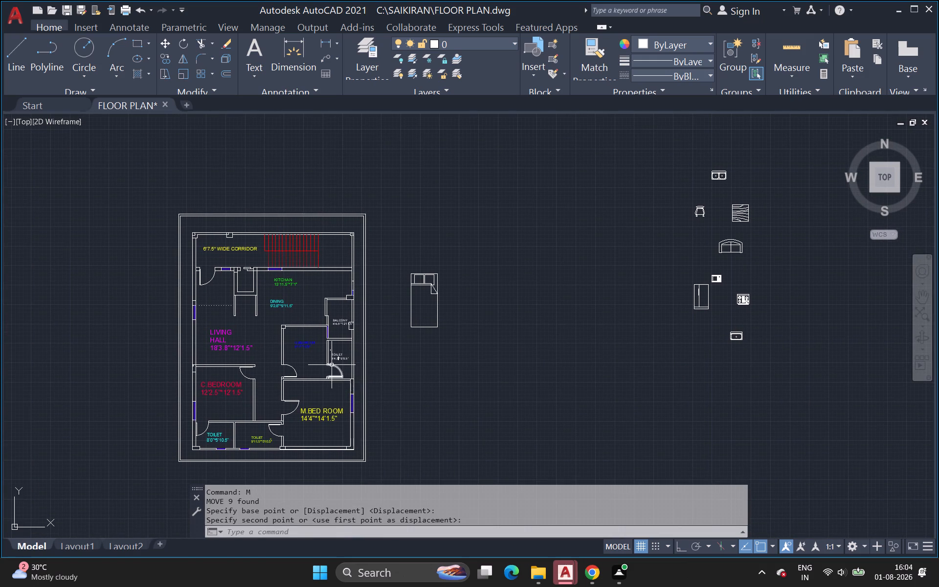
pyautogui.scroll(2, 329, 362)
pyautogui.moveTo(331, 366); pyautogui.dragTo(291, 409, button='middle')
pyautogui.scroll(-1, 331, 366)
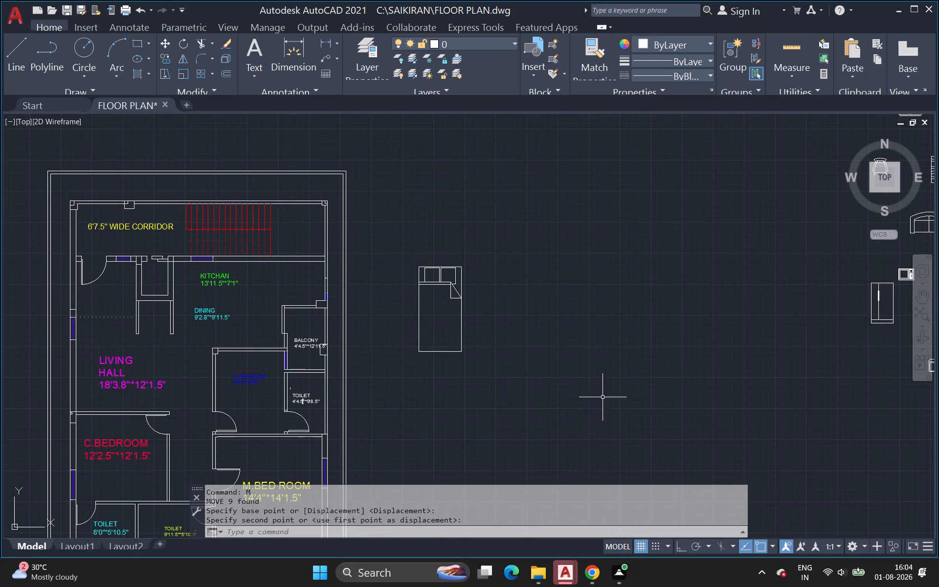
pyautogui.scroll(-1, 673, 369)
pyautogui.moveTo(673, 369); pyautogui.dragTo(484, 384, button='middle')
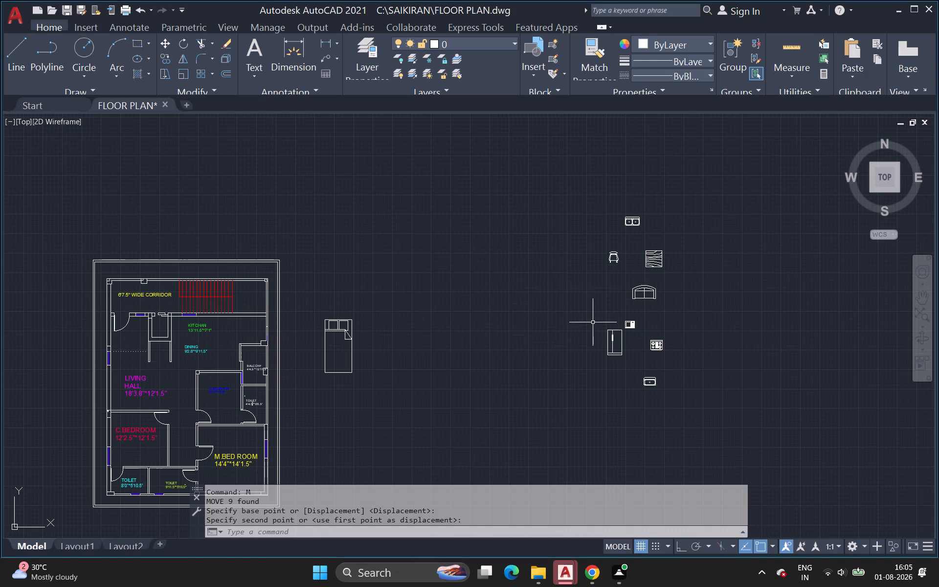
# Open DesignCenter and look through its folder list.
pyautogui.press('d')
pyautogui.press('c')
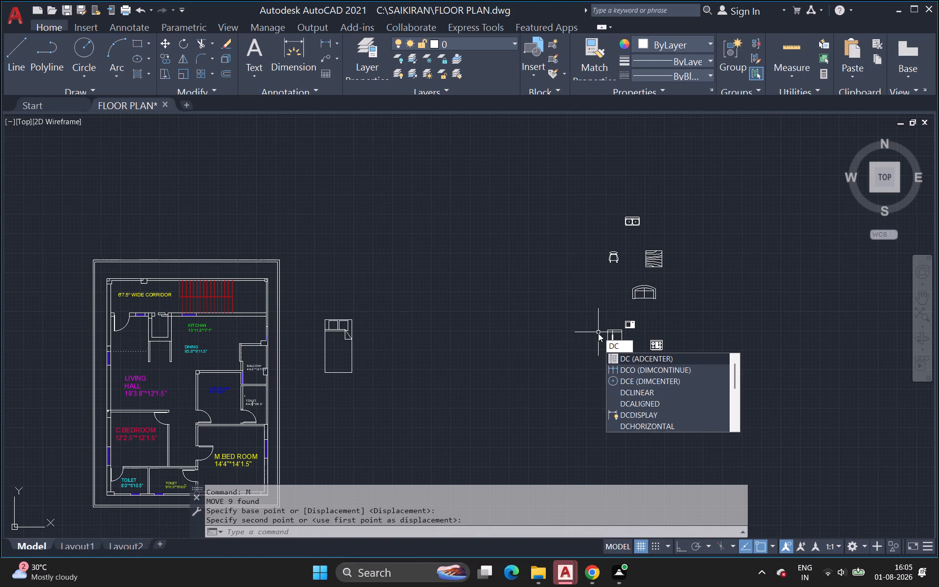
pyautogui.press('Return')
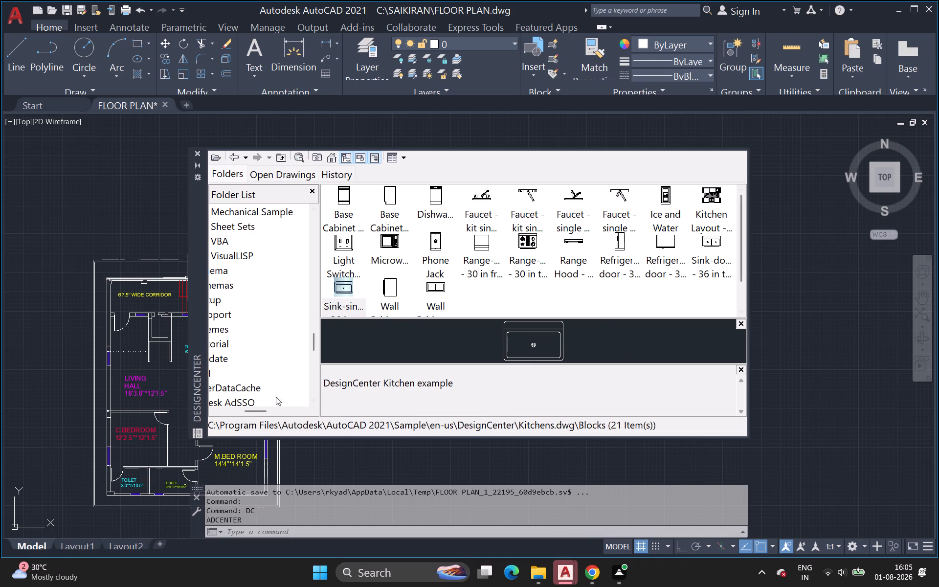
pyautogui.moveTo(315, 340); pyautogui.dragTo(316, 255)
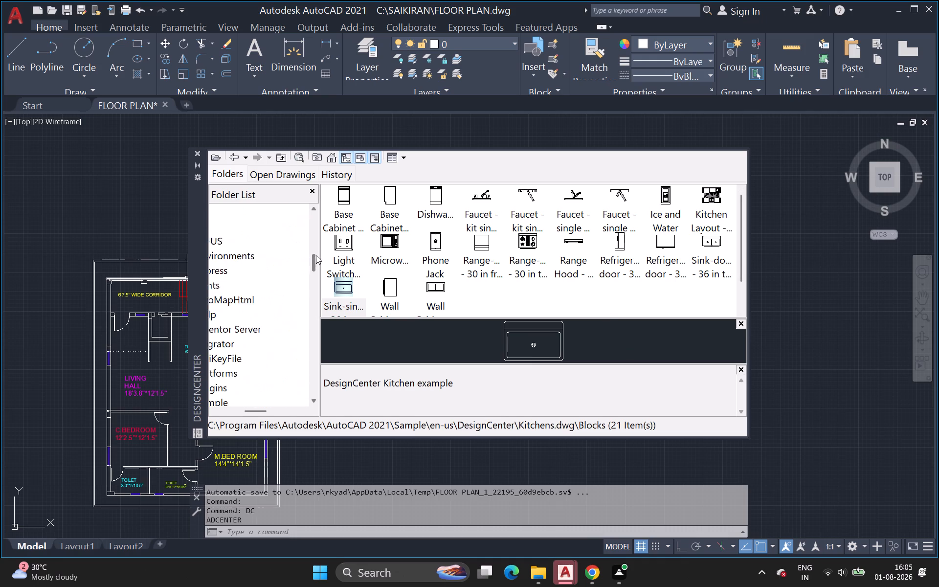
pyautogui.moveTo(316, 255); pyautogui.dragTo(318, 214)
pyautogui.scroll(-3, 271, 251)
pyautogui.moveTo(271, 251); pyautogui.dragTo(276, 252, button='middle')
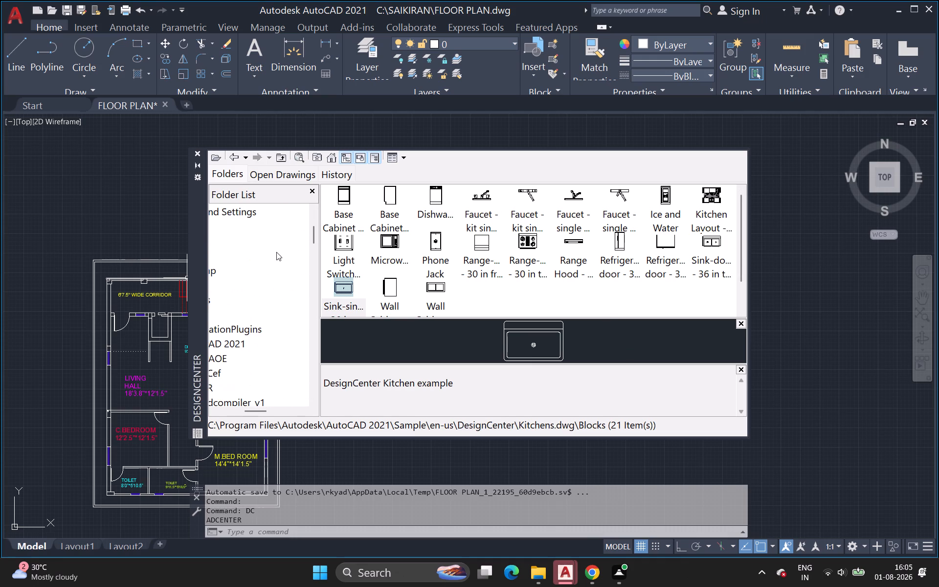
pyautogui.moveTo(276, 252); pyautogui.dragTo(278, 251, button='middle')
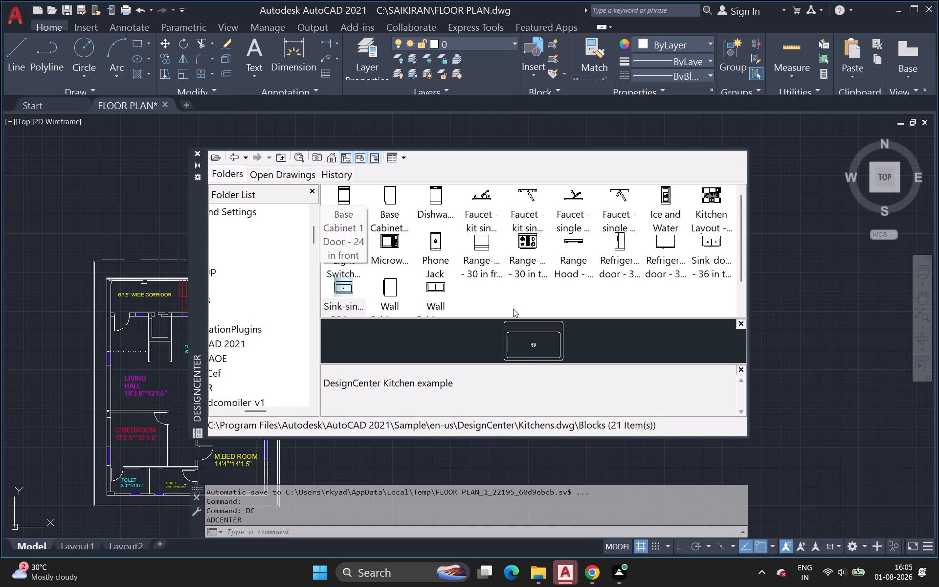
# Hide the block preview pane in DesignCenter.
pyautogui.click(739, 321)
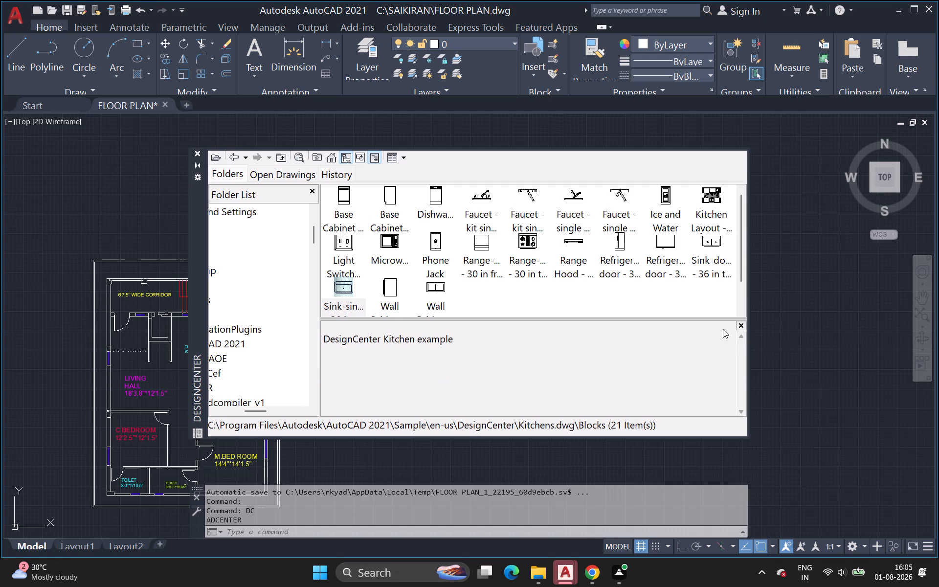
# Look further through DesignCenter's folder list and its history of accessed drawings, and close DesignCenter.
pyautogui.moveTo(263, 362); pyautogui.dragTo(314, 354, button='middle')
pyautogui.scroll(-2, 263, 362)
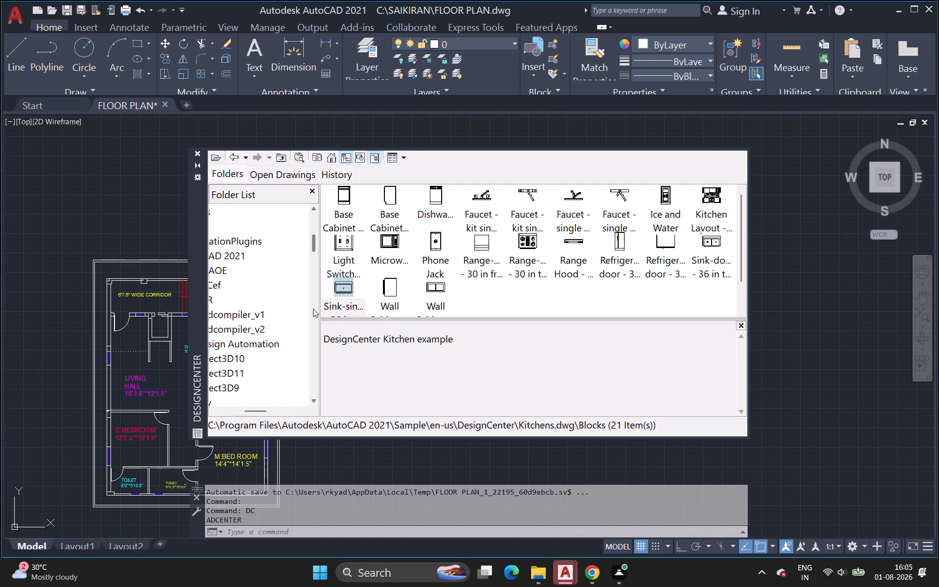
pyautogui.tripleClick(312, 208)
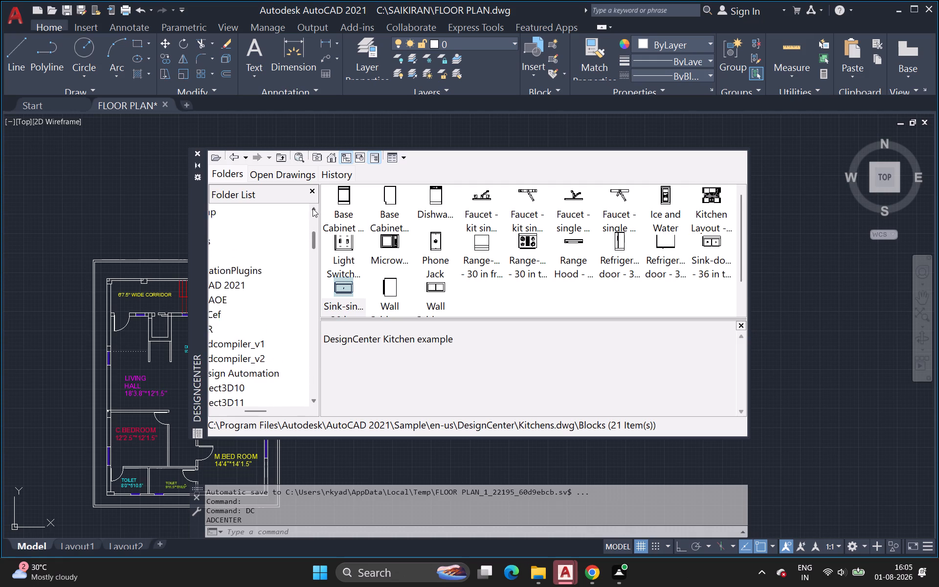
pyautogui.click(239, 216)
pyautogui.click(264, 200)
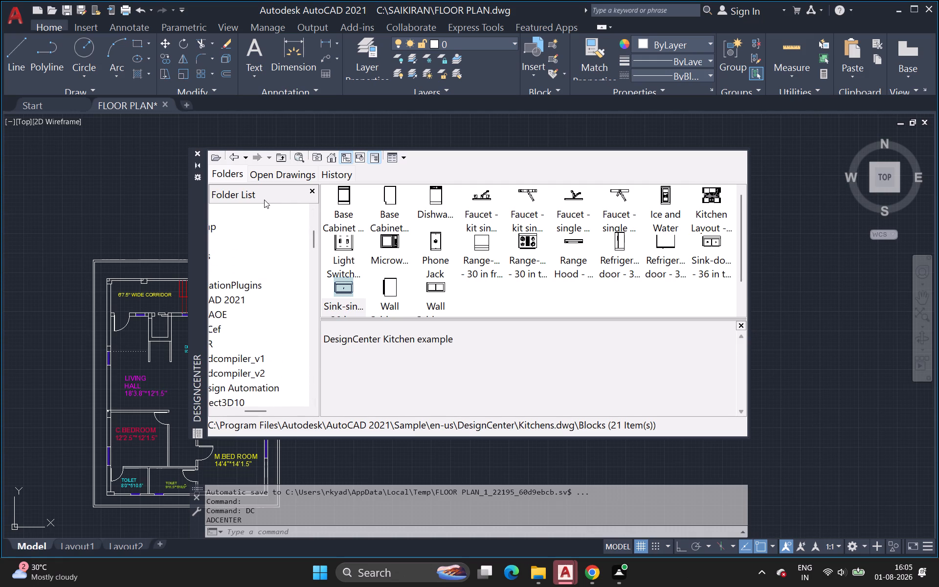
pyautogui.click(333, 171)
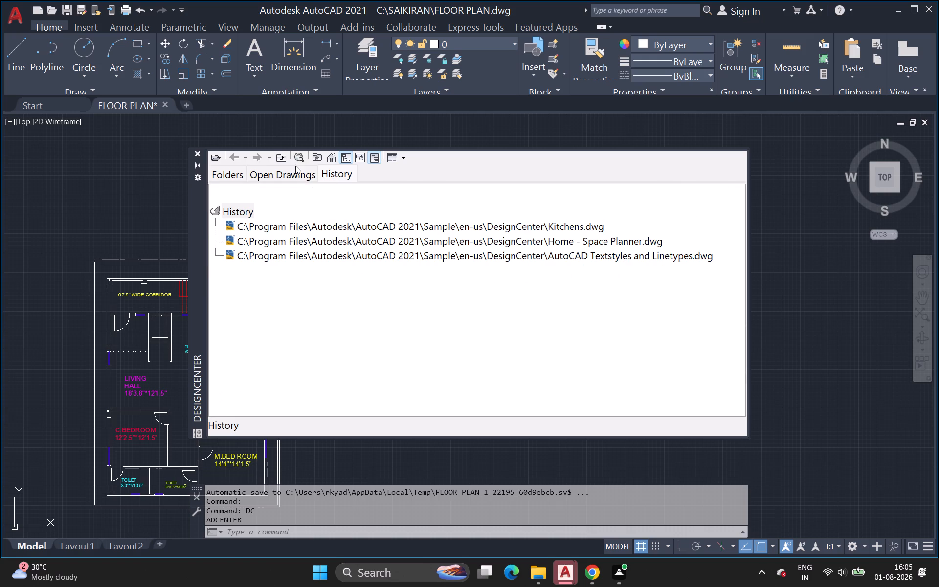
pyautogui.click(258, 154)
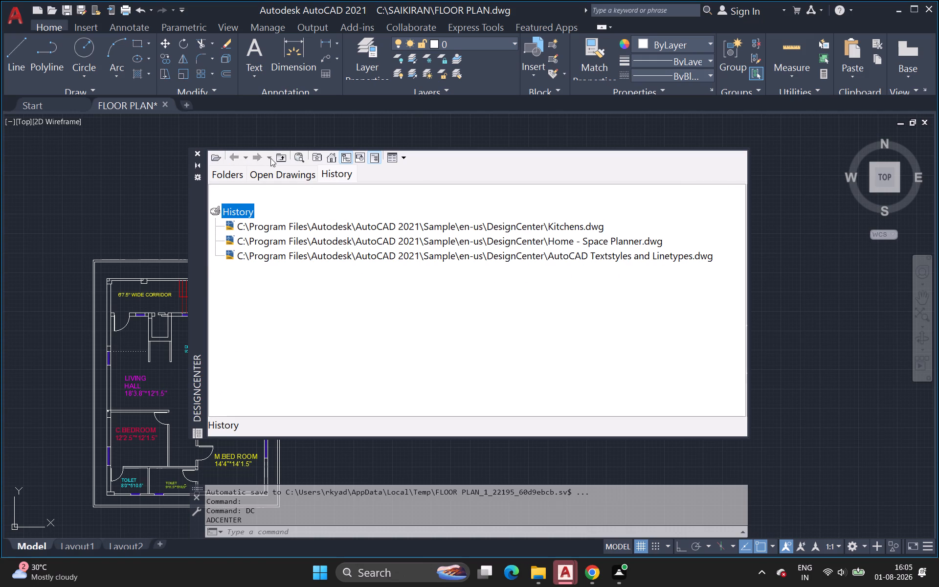
pyautogui.click(233, 156)
pyautogui.click(197, 153)
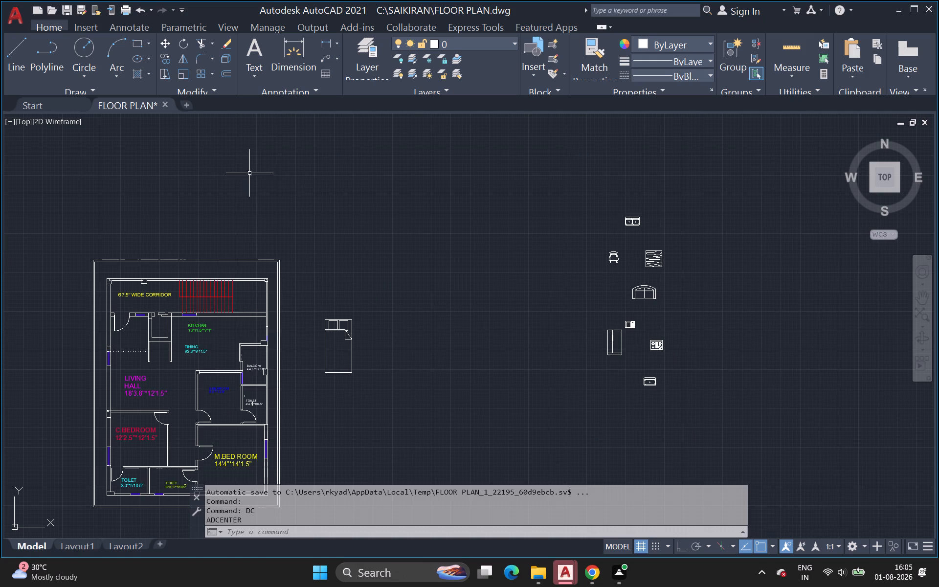
# Reopen DesignCenter, browse the blocks in Home - Space Planner.dwg under Sample\en-us\DesignCenter and the other sample drawings listed, and close it.
pyautogui.press('d')
pyautogui.press('c')
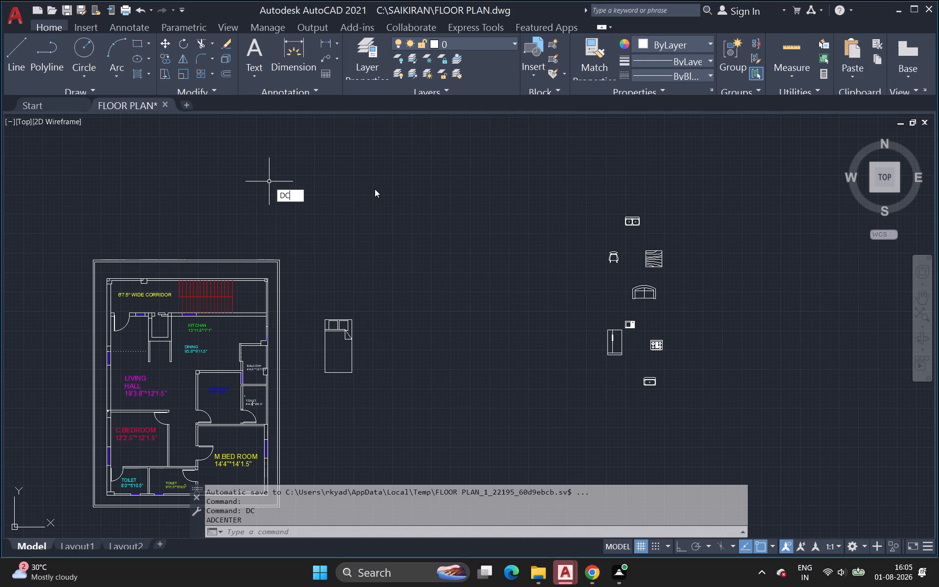
pyautogui.press('Return')
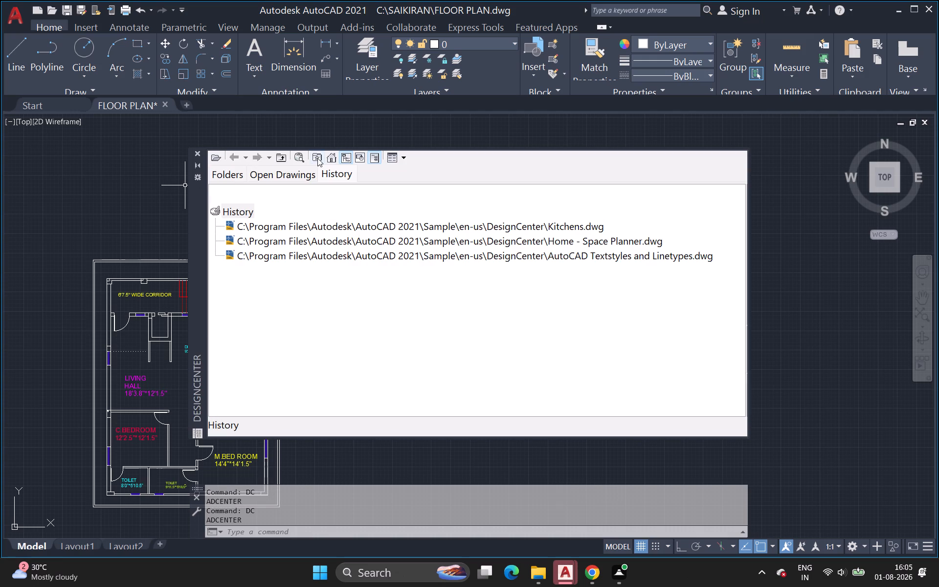
pyautogui.click(328, 155)
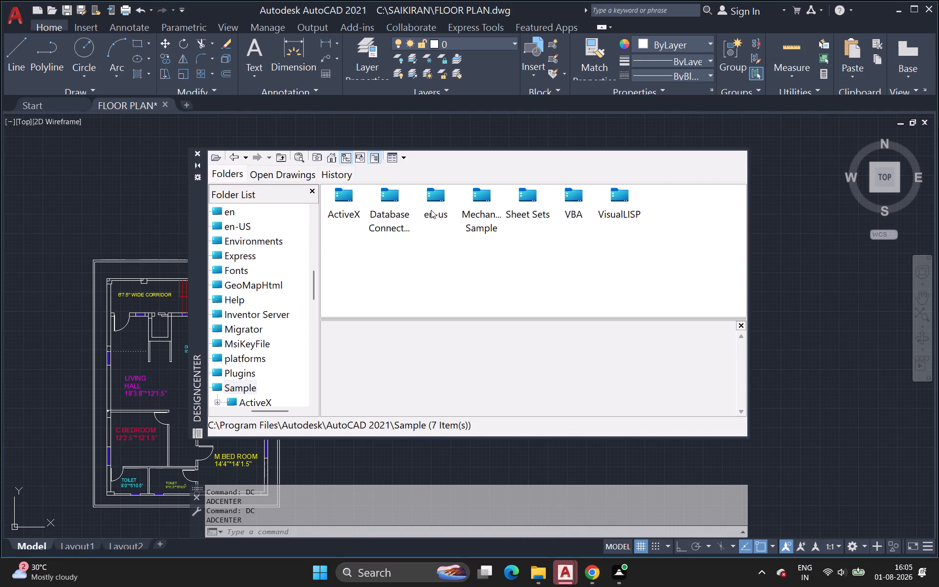
pyautogui.doubleClick(432, 196)
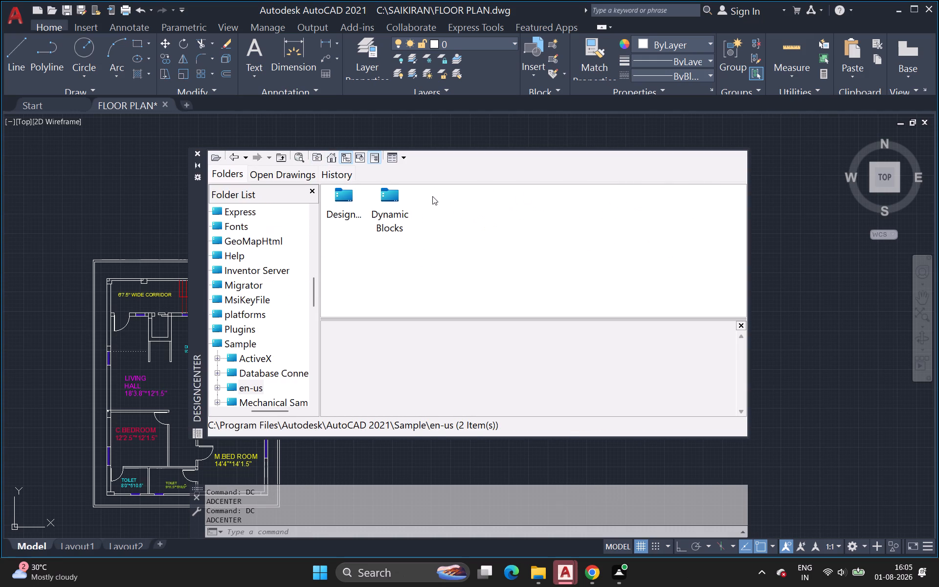
pyautogui.doubleClick(334, 196)
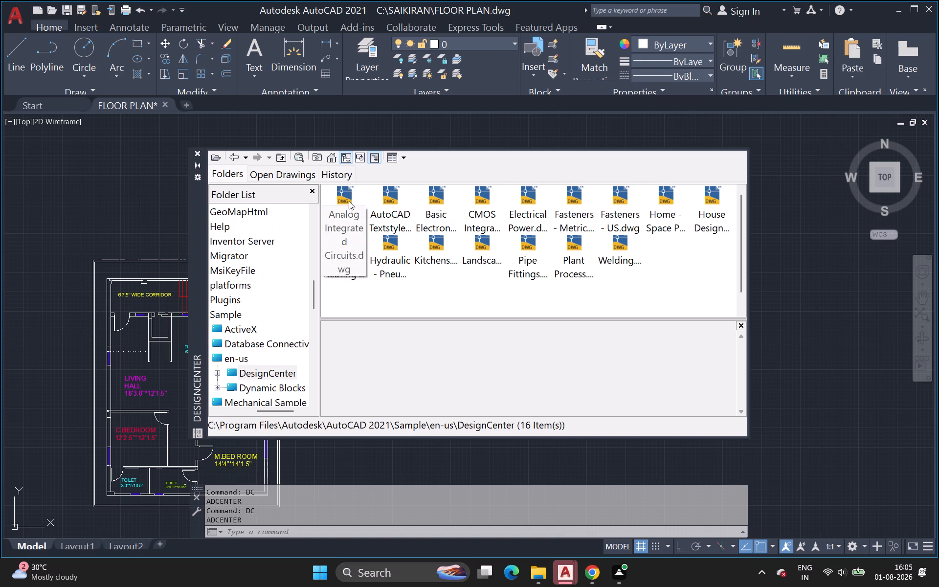
pyautogui.doubleClick(663, 184)
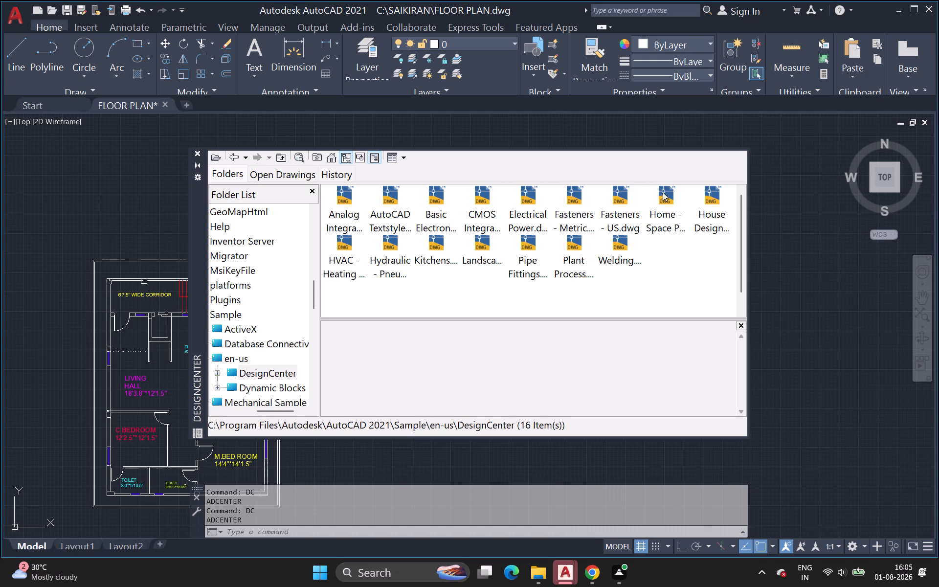
pyautogui.doubleClick(664, 195)
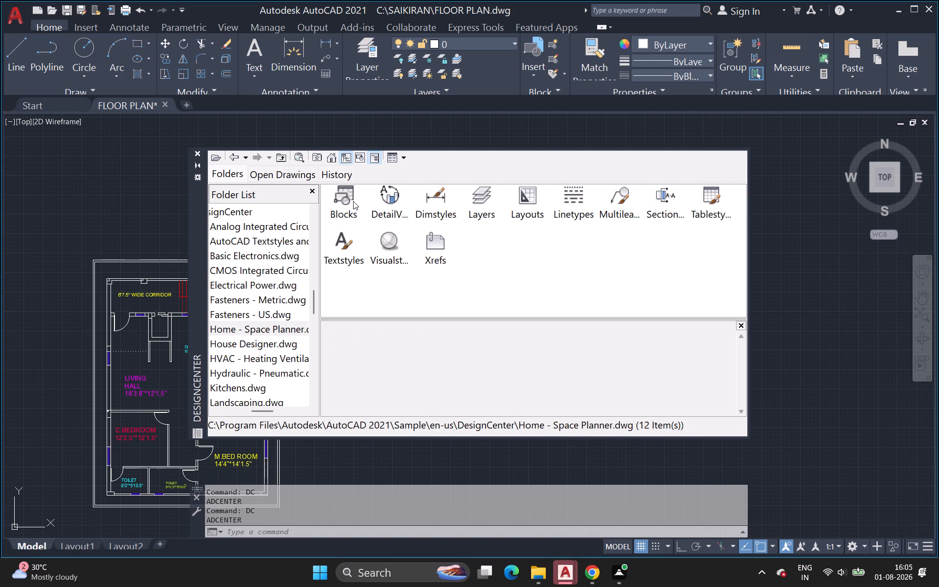
pyautogui.doubleClick(344, 197)
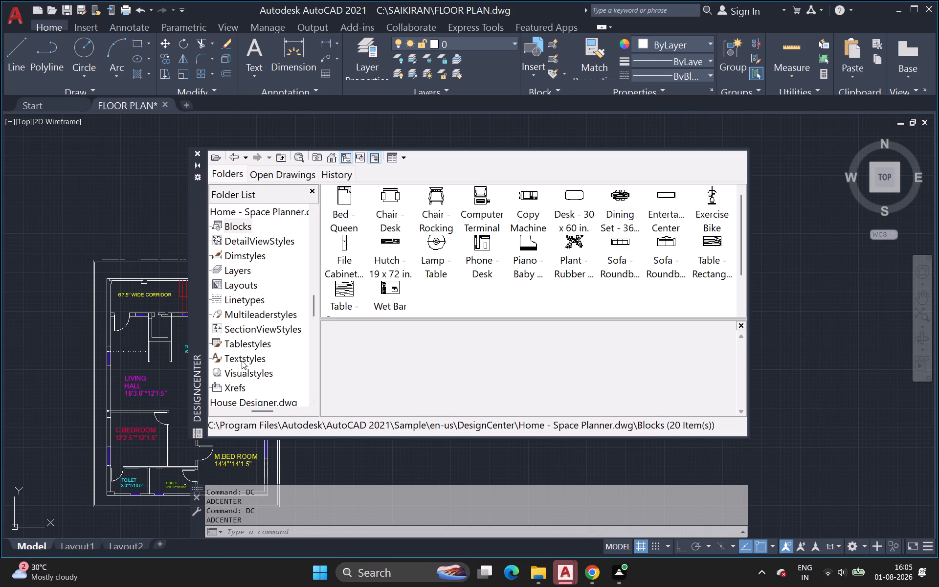
pyautogui.scroll(-3, 241, 323)
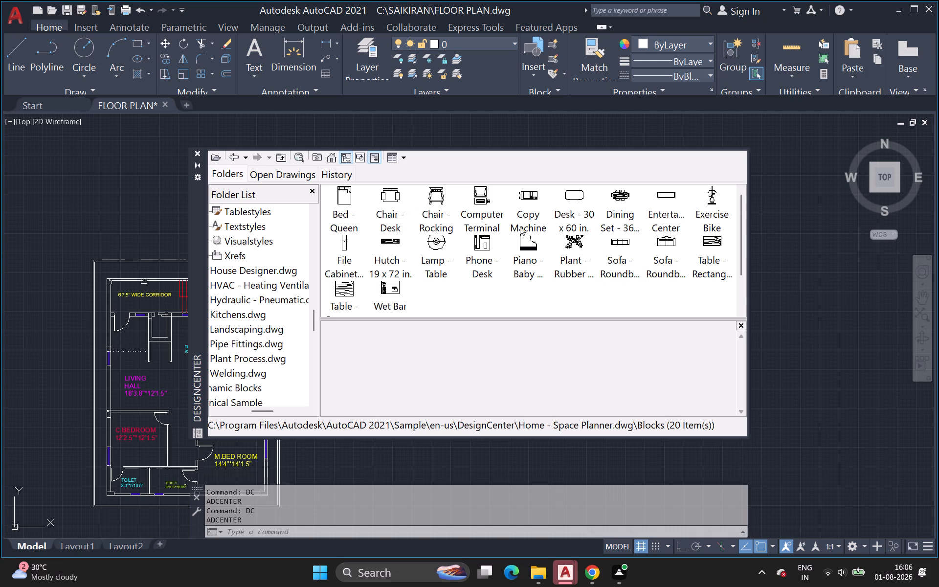
pyautogui.click(198, 153)
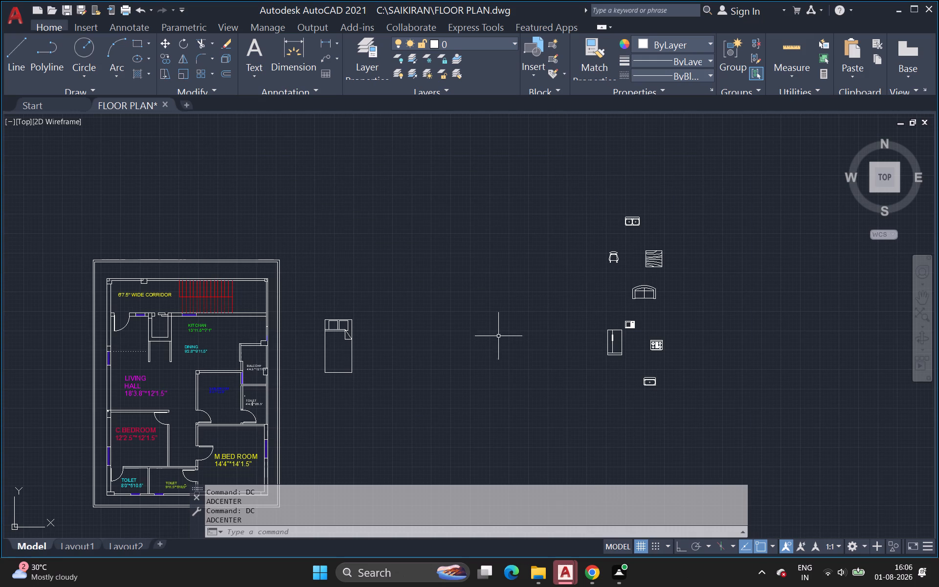
# Examine the furniture and kitchen blocks gathered east of the floor plan.
pyautogui.moveTo(479, 331); pyautogui.dragTo(130, 226, button='middle')
pyautogui.scroll(2, 230, 238)
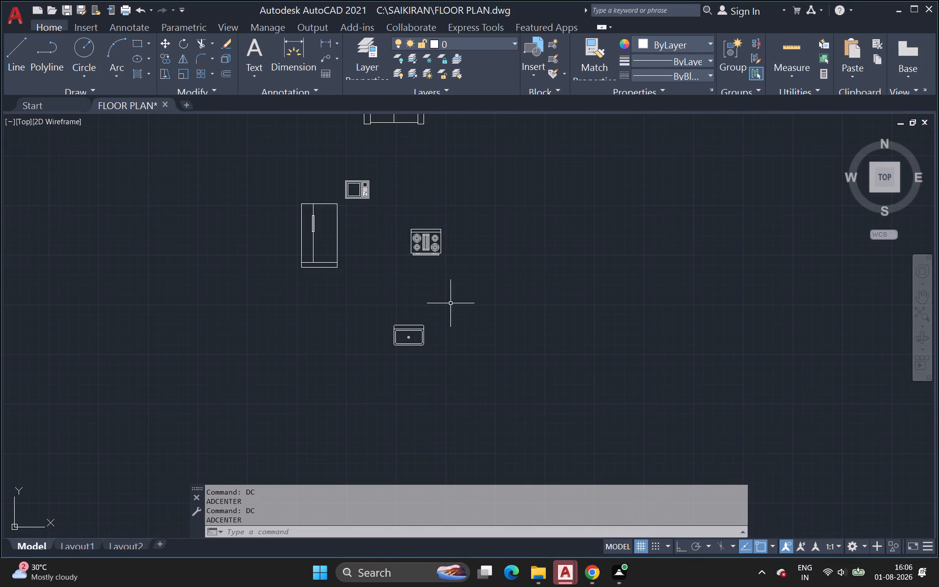
pyautogui.moveTo(384, 308); pyautogui.dragTo(392, 401, button='middle')
pyautogui.scroll(-1, 387, 367)
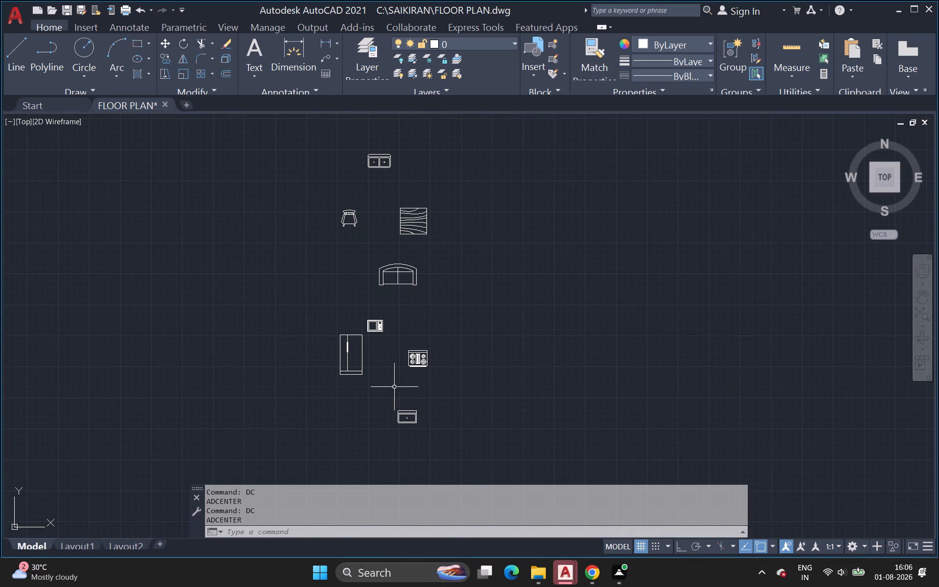
pyautogui.moveTo(346, 275); pyautogui.dragTo(386, 391, button='middle')
pyautogui.scroll(-2, 222, 341)
pyautogui.moveTo(222, 341); pyautogui.dragTo(281, 312, button='middle')
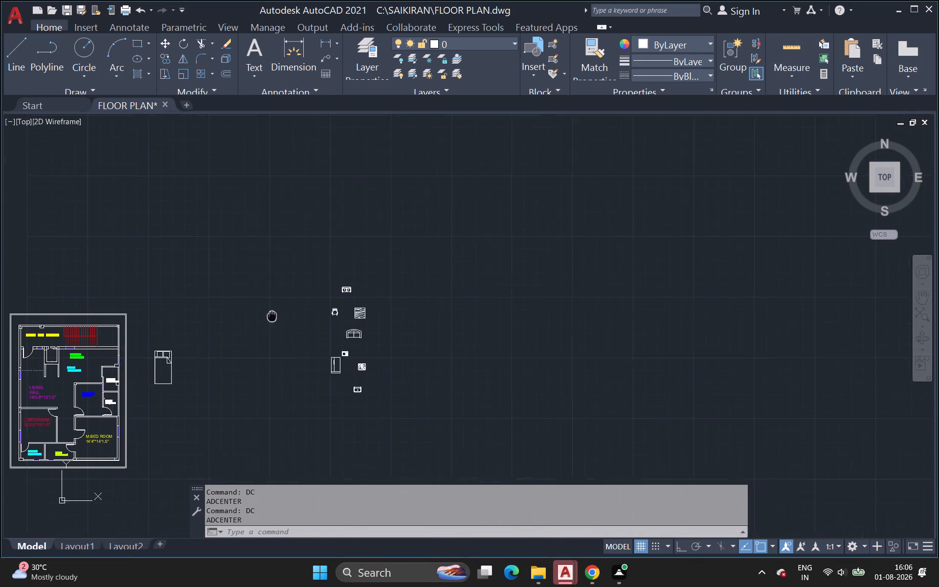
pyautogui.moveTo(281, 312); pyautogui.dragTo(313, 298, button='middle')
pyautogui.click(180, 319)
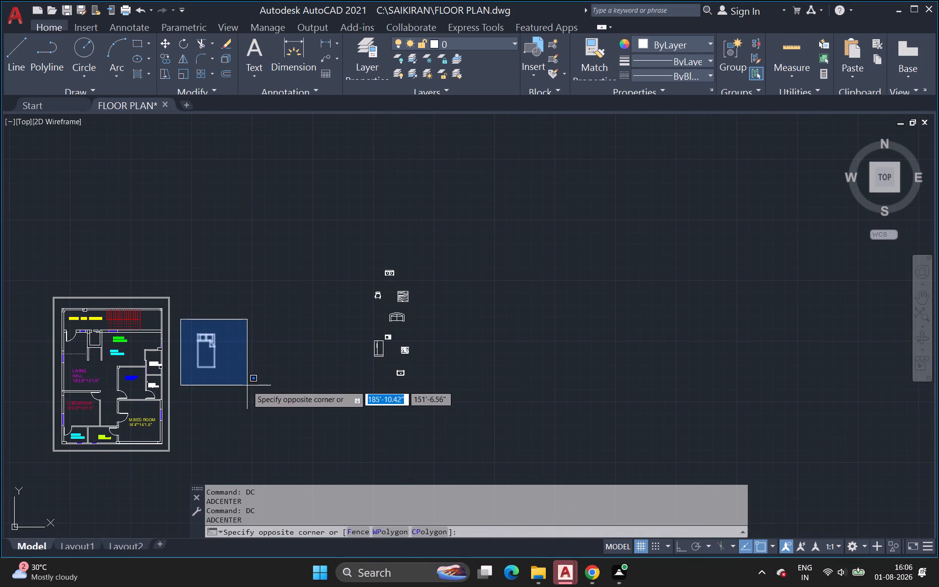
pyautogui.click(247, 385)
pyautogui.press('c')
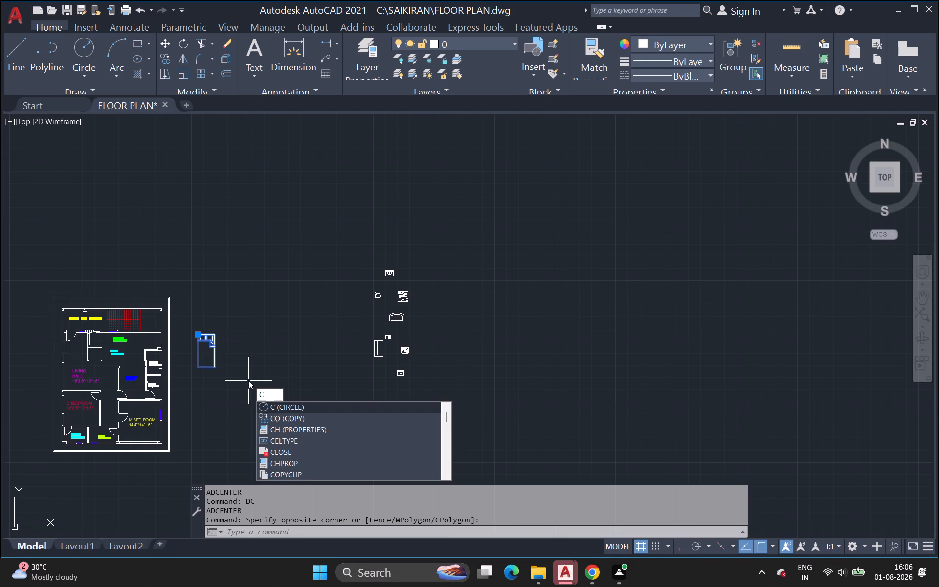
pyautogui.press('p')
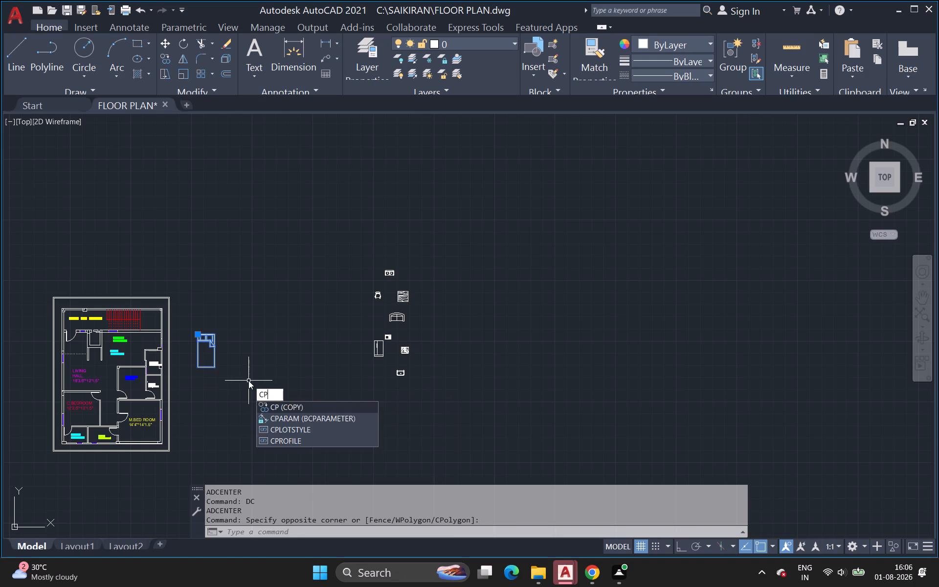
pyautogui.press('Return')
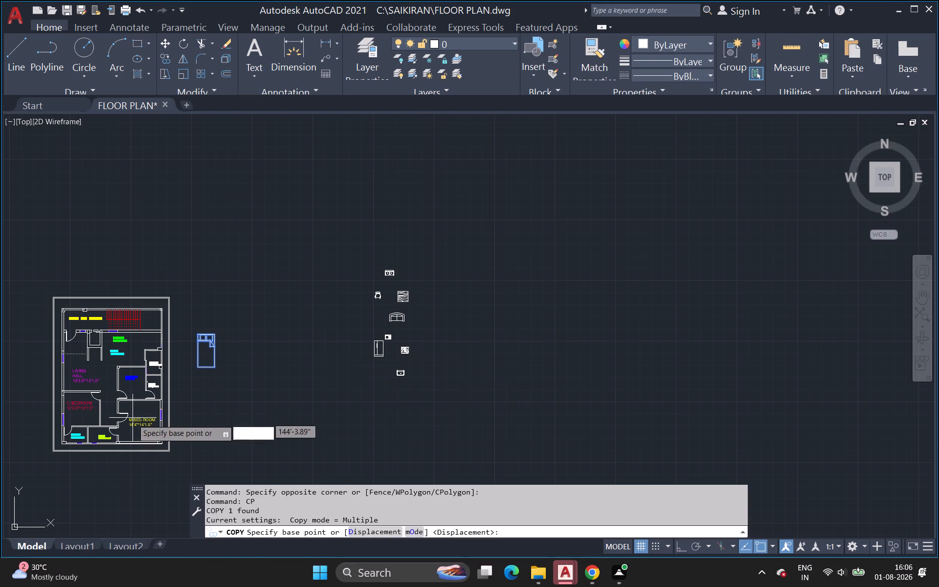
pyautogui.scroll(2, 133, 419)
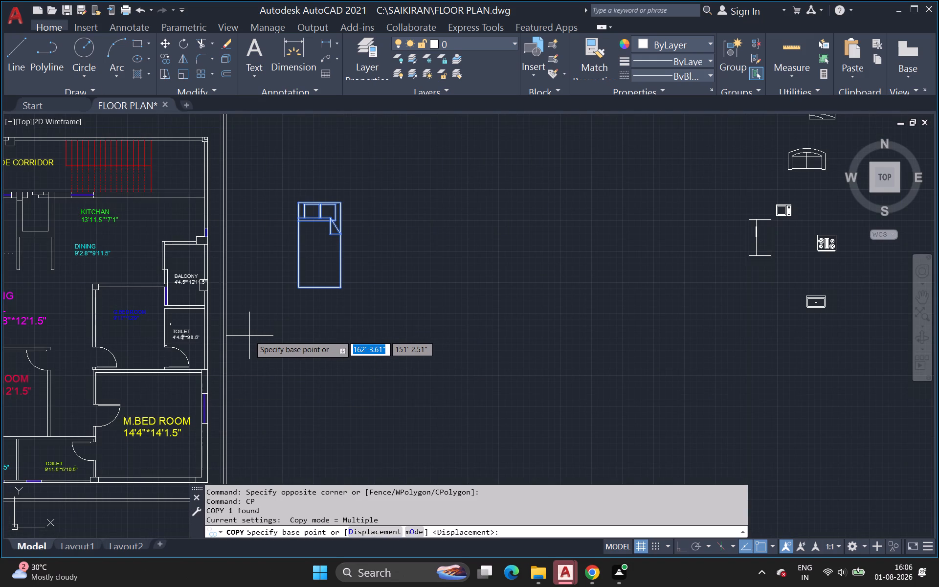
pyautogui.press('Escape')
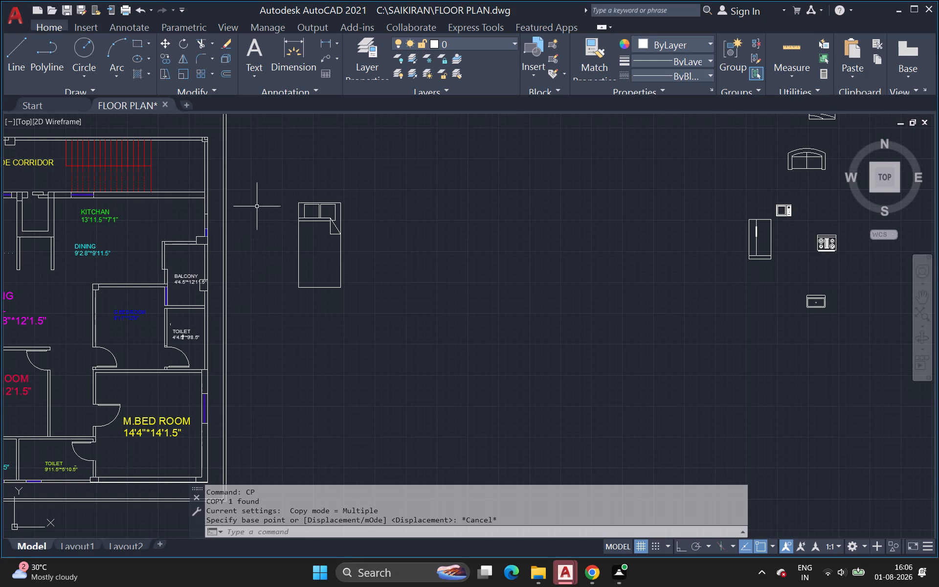
# Scale the bed block east of the floor plan down by a factor of about 0.7 from its lower-left corner.
pyautogui.moveTo(266, 172); pyautogui.dragTo(312, 257)
pyautogui.click(381, 326)
pyautogui.press('s')
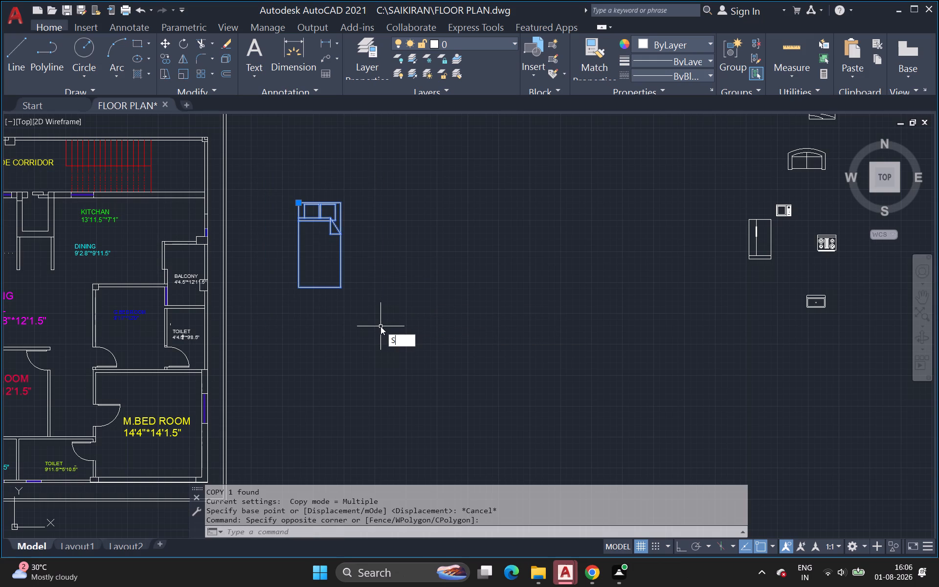
pyautogui.press('c')
pyautogui.press('Return')
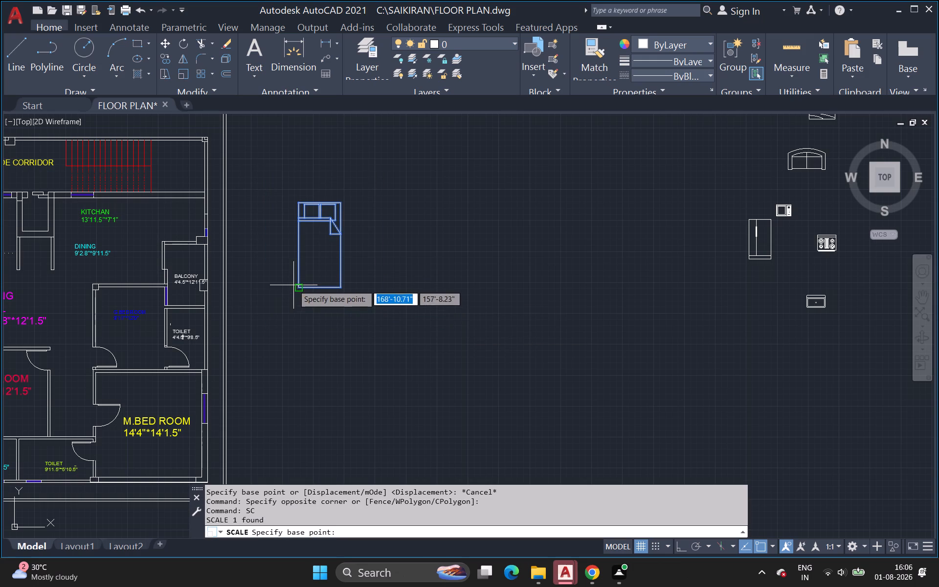
pyautogui.click(297, 286)
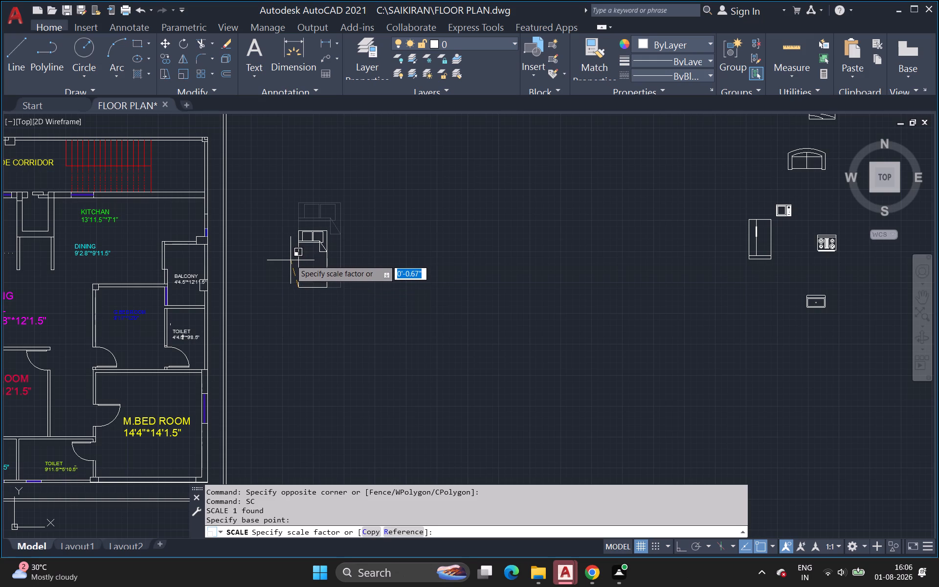
pyautogui.click(290, 258)
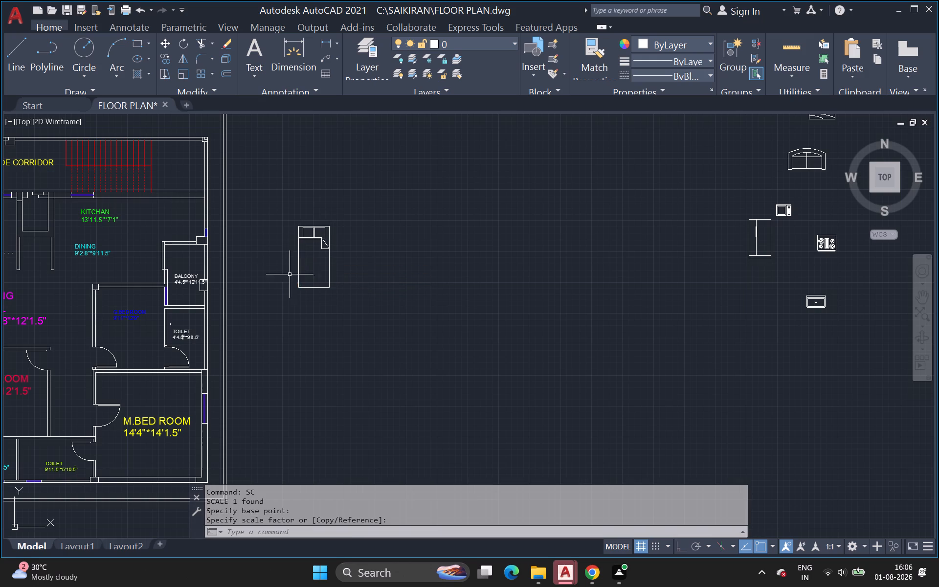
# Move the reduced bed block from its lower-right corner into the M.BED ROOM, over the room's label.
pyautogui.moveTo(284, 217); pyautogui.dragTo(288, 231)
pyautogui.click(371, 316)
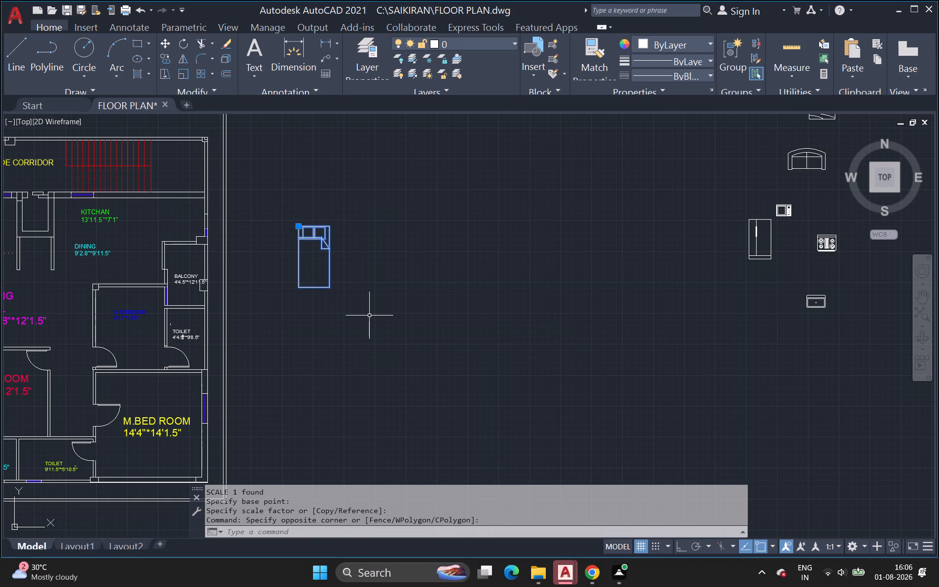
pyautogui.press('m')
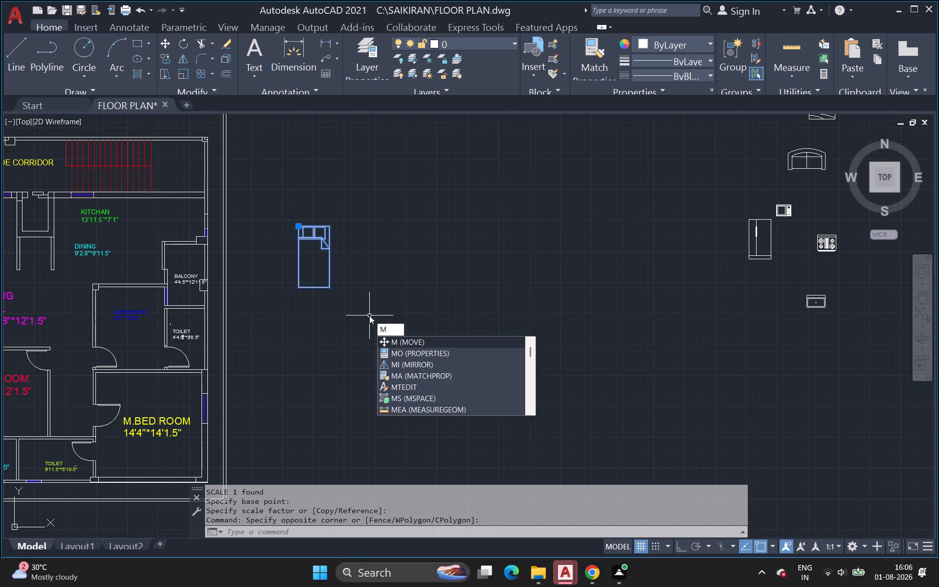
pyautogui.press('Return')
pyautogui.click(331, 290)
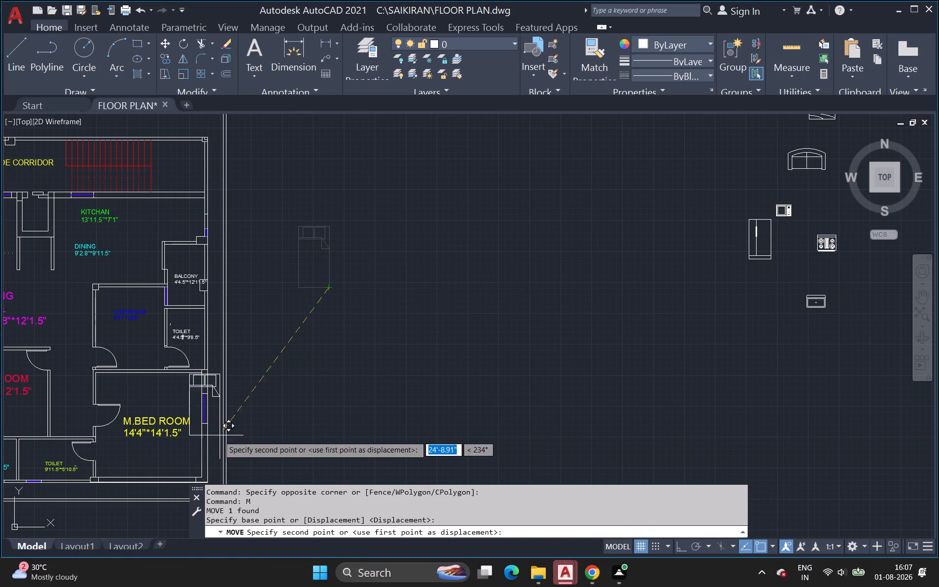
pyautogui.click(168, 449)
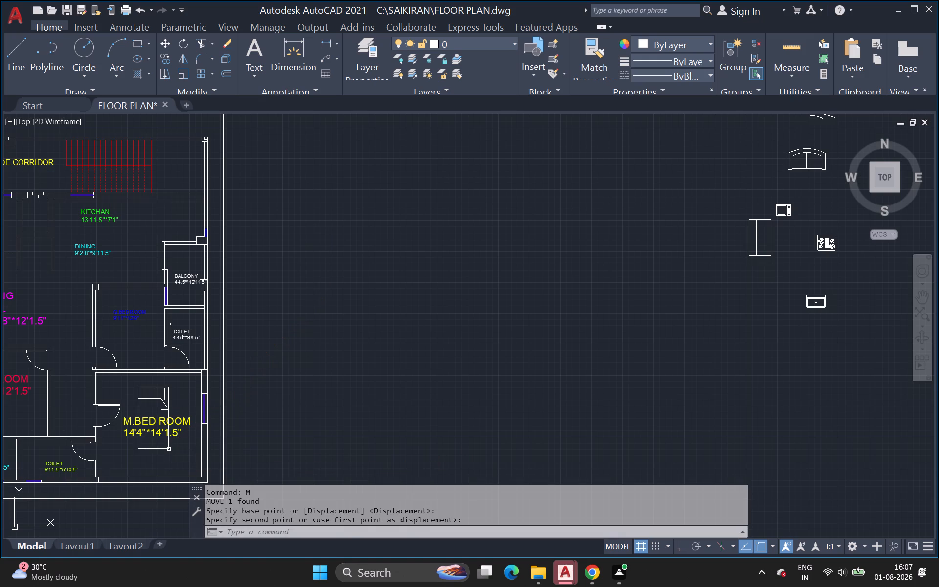
# Move the eight gathered furniture and kitchen blocks together westward, closer to the east side of the floor plan.
pyautogui.moveTo(99, 393); pyautogui.dragTo(152, 360, button='middle')
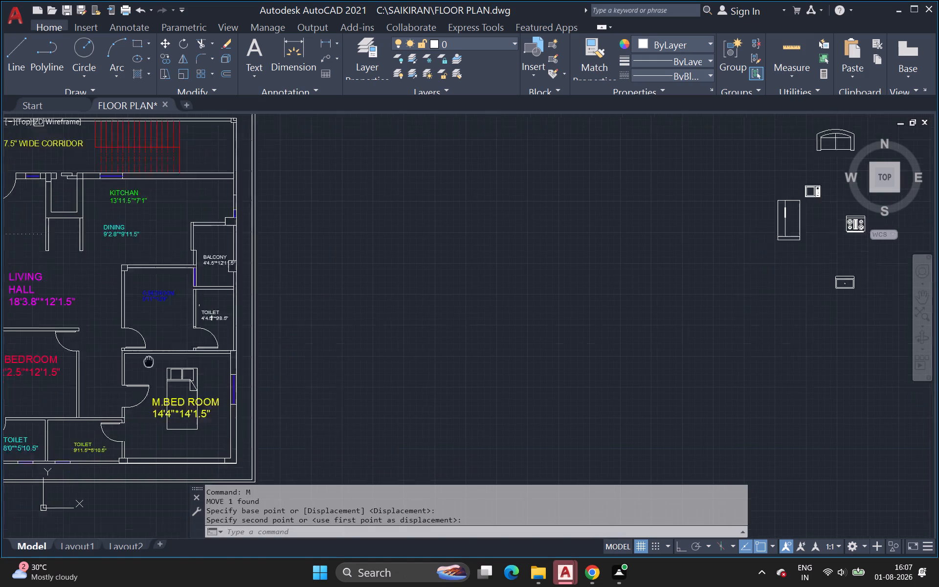
pyautogui.moveTo(152, 360); pyautogui.dragTo(179, 343, button='middle')
pyautogui.scroll(1, 92, 368)
pyautogui.moveTo(92, 368); pyautogui.dragTo(100, 365, button='middle')
pyautogui.scroll(-1, 92, 368)
pyautogui.moveTo(90, 367); pyautogui.dragTo(125, 357, button='middle')
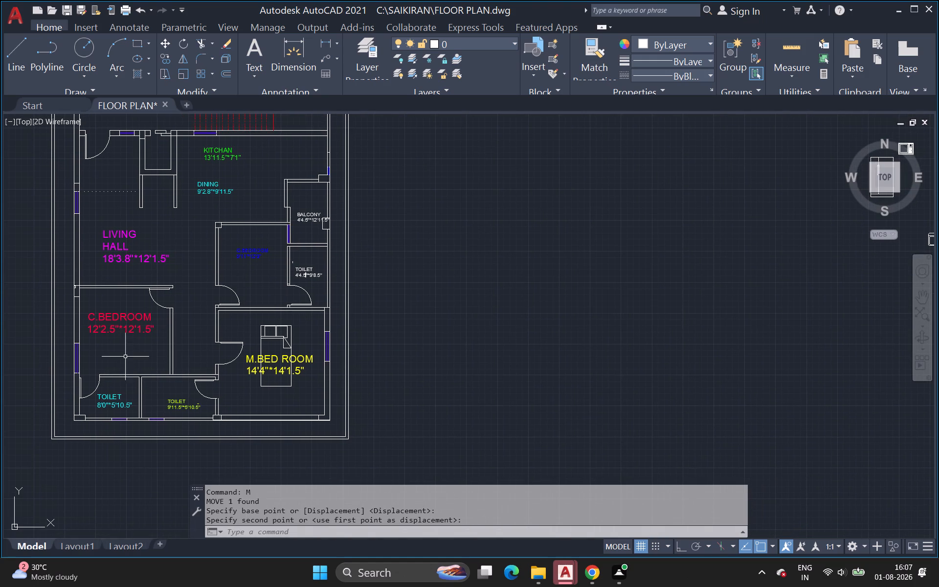
pyautogui.scroll(-1, 391, 338)
pyautogui.moveTo(391, 338); pyautogui.dragTo(293, 391, button='middle')
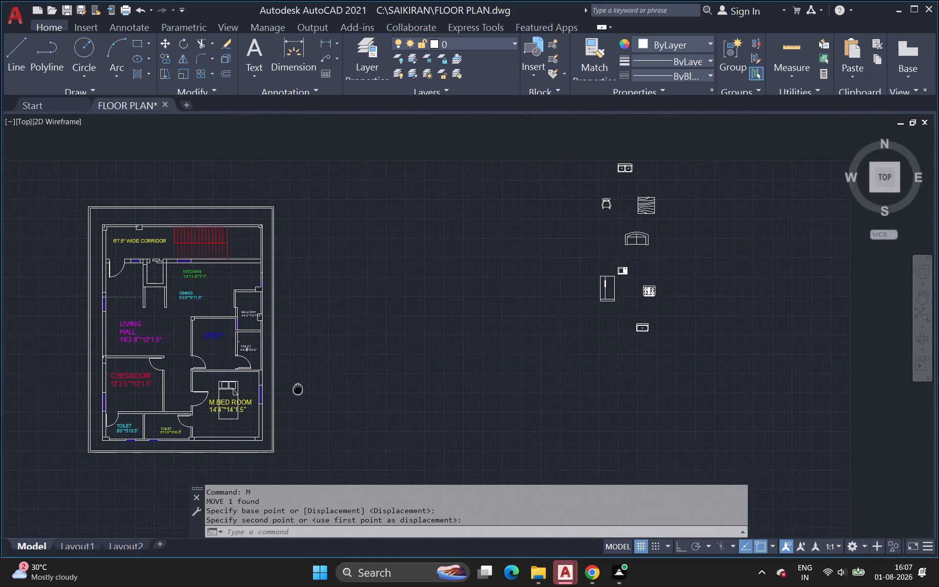
pyautogui.moveTo(293, 391); pyautogui.dragTo(272, 411, button='middle')
pyautogui.scroll(-1, 272, 411)
pyautogui.click(402, 249)
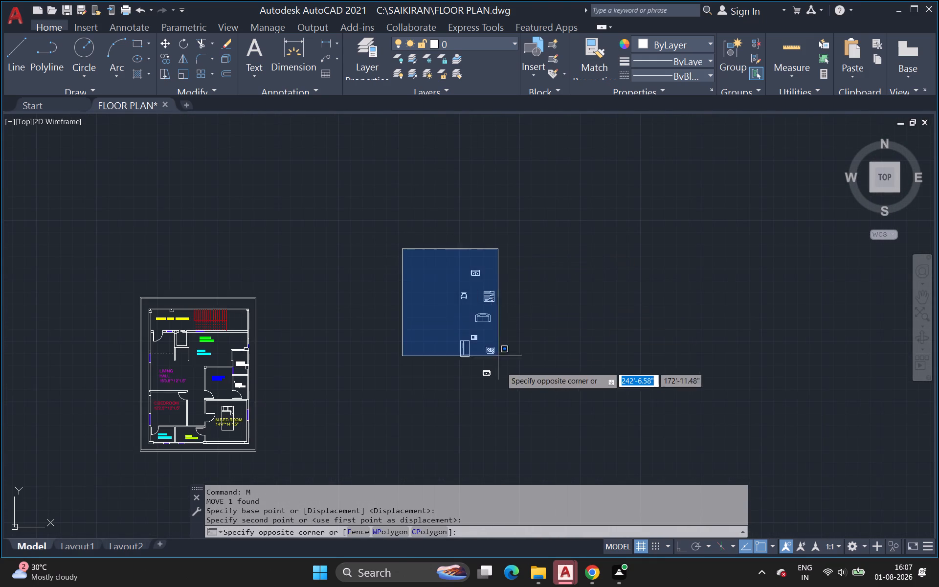
pyautogui.click(524, 400)
pyautogui.write('M')
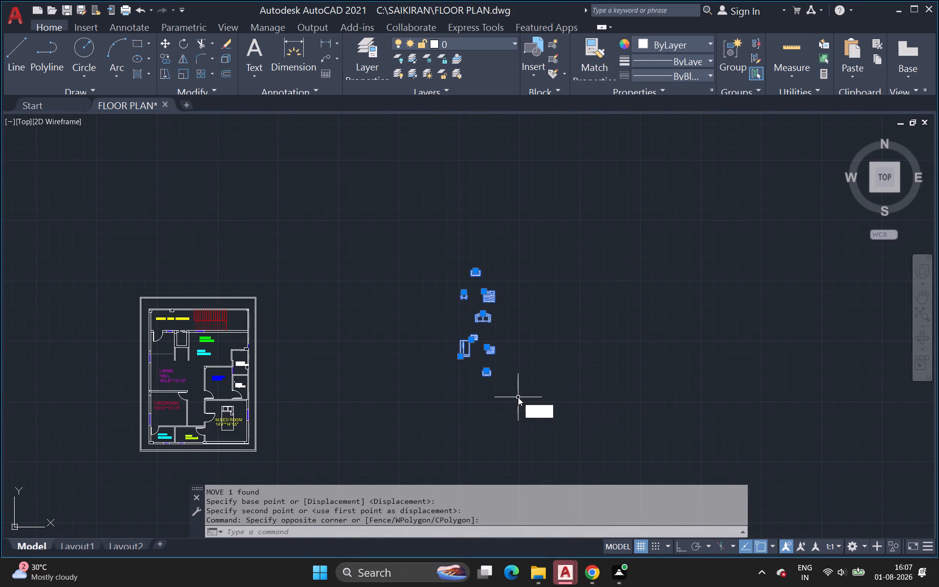
pyautogui.press('space')
pyautogui.click(490, 377)
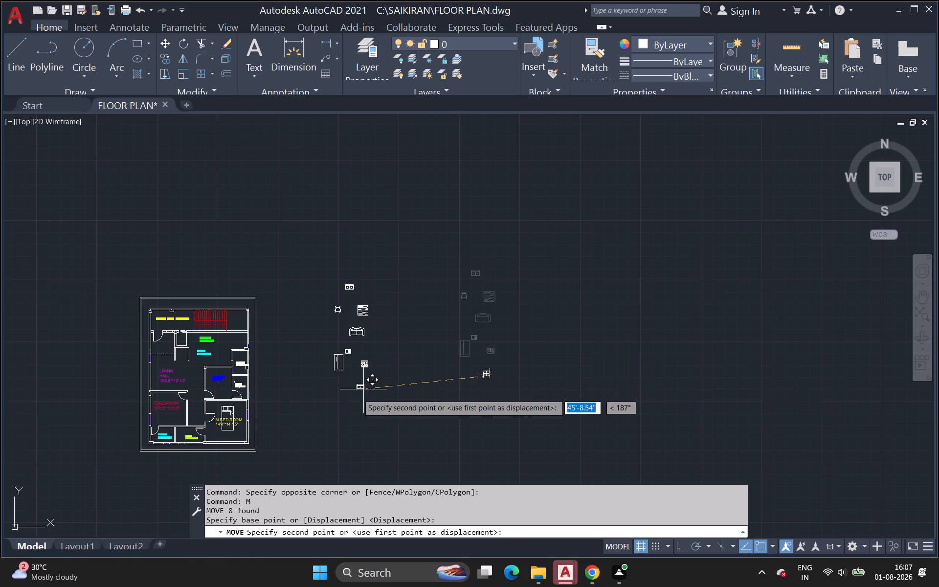
pyautogui.click(344, 395)
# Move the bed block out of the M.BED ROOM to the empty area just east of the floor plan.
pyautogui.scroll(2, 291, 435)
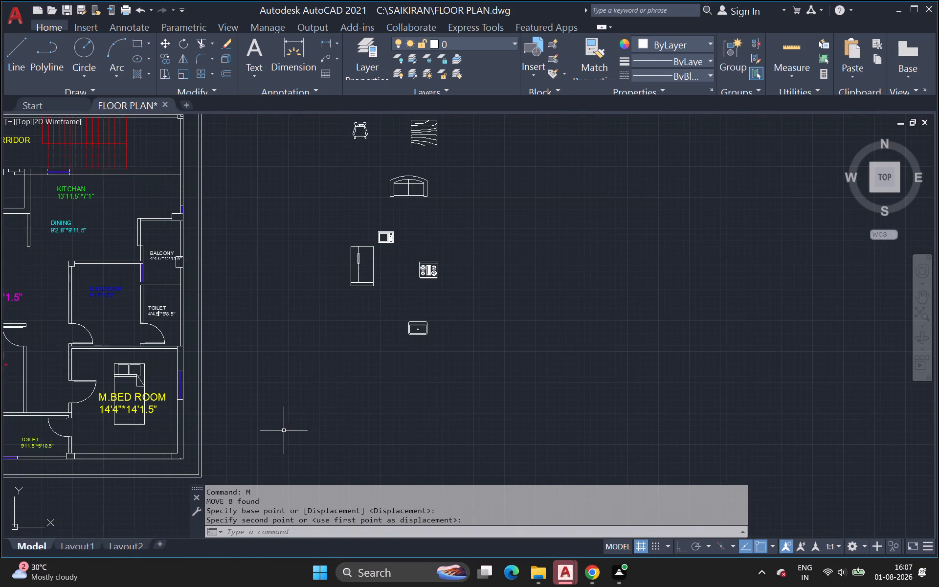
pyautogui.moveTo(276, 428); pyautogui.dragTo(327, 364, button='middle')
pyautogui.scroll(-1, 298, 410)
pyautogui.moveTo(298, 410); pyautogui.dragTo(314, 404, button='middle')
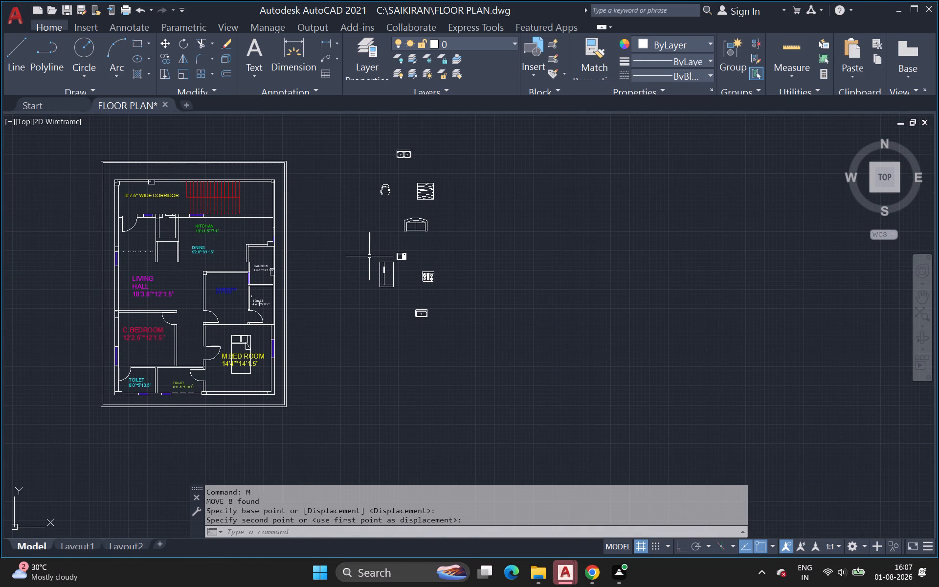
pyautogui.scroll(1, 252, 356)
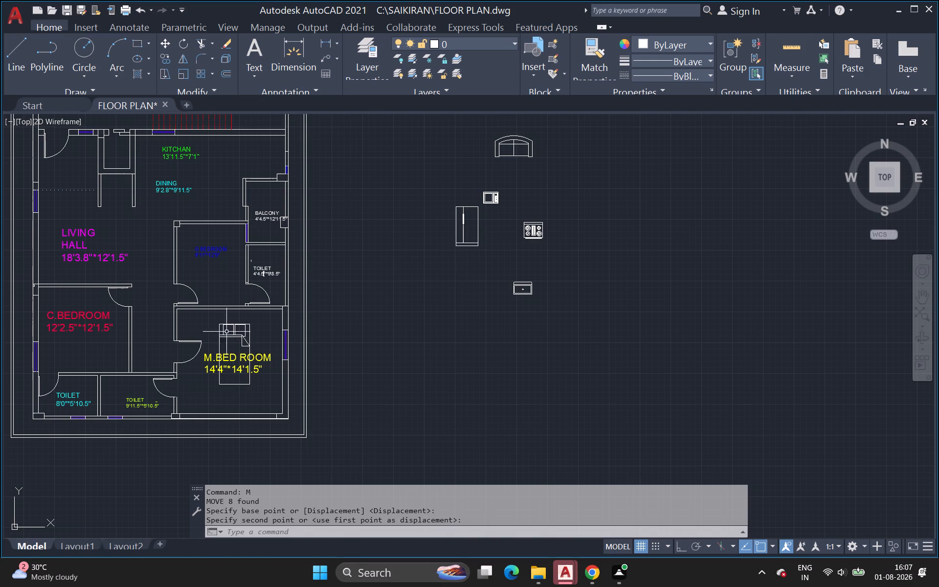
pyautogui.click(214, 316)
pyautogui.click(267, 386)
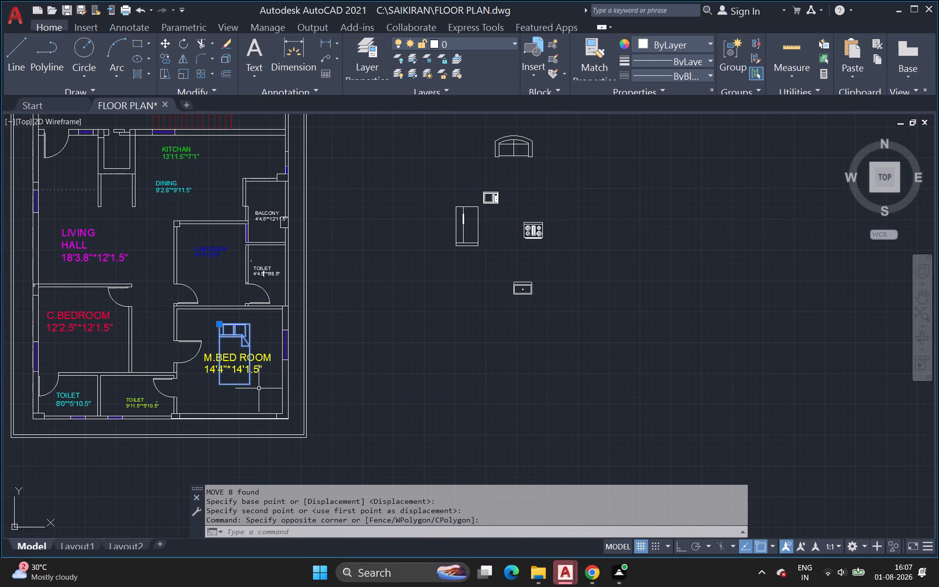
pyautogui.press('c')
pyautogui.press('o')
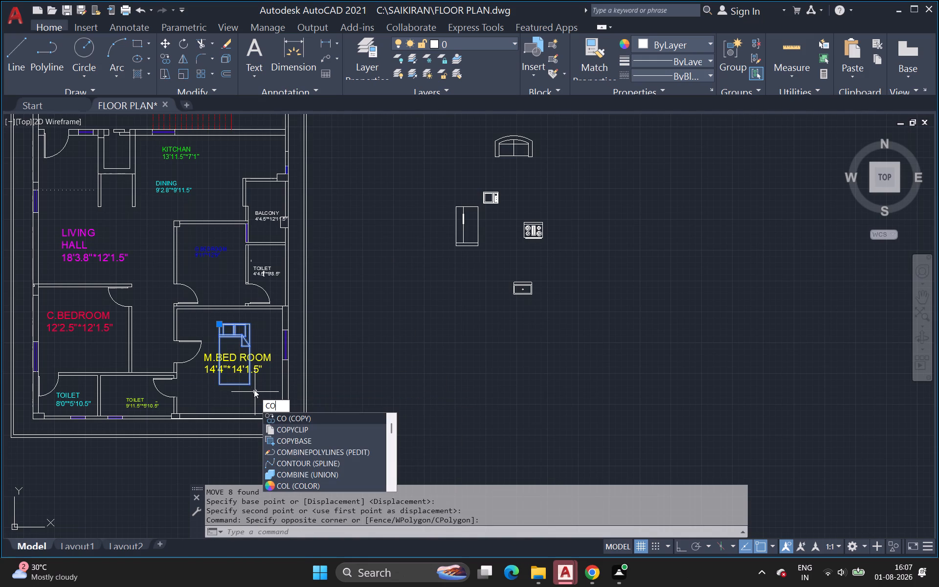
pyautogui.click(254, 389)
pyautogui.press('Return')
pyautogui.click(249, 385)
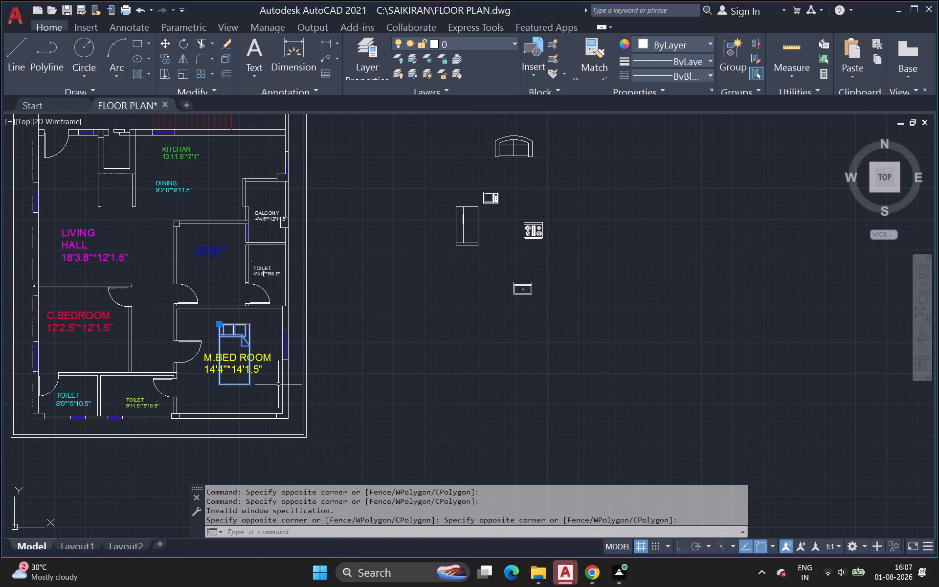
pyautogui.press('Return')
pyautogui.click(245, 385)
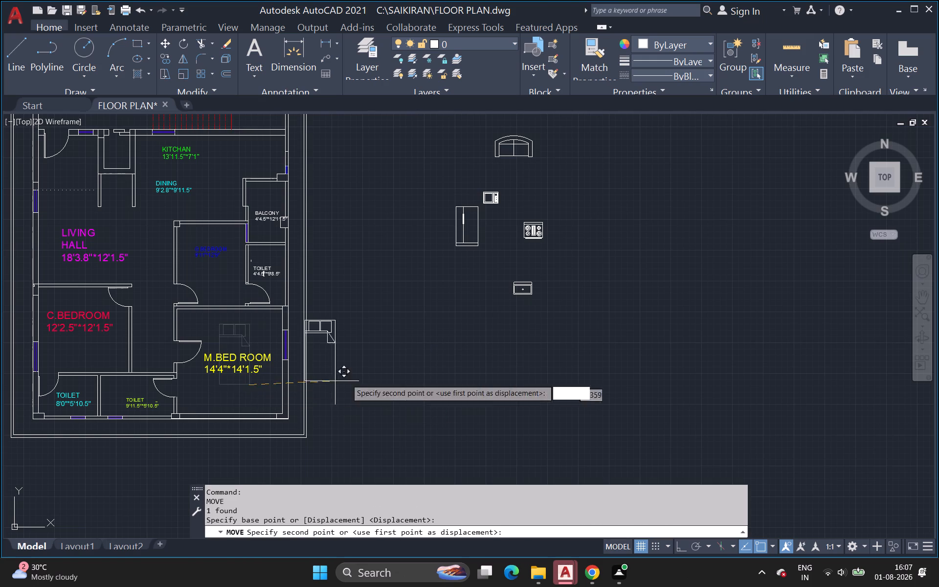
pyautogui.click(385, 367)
# Scale the bed block down again by a factor of about 0.7 from its lower-left corner.
pyautogui.moveTo(338, 292); pyautogui.dragTo(338, 296)
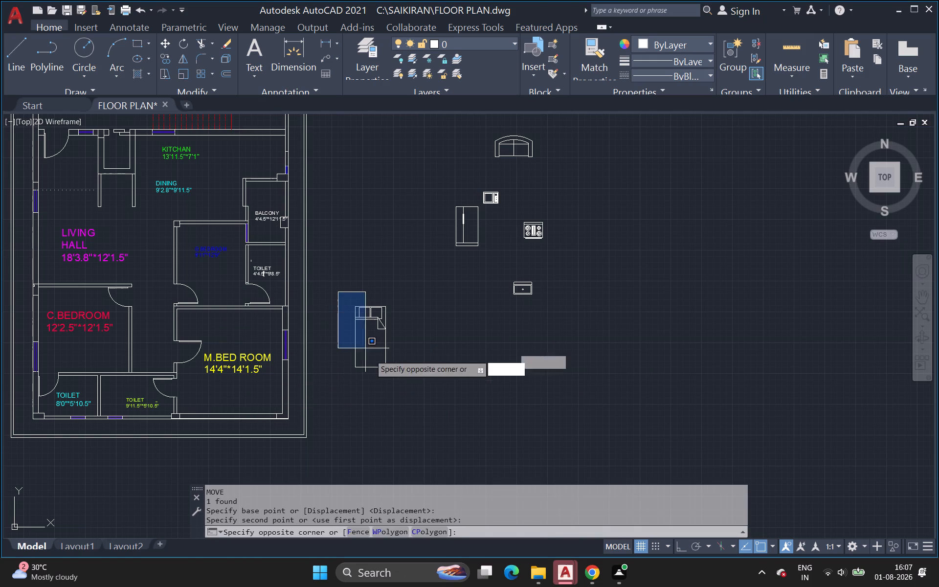
pyautogui.click(402, 384)
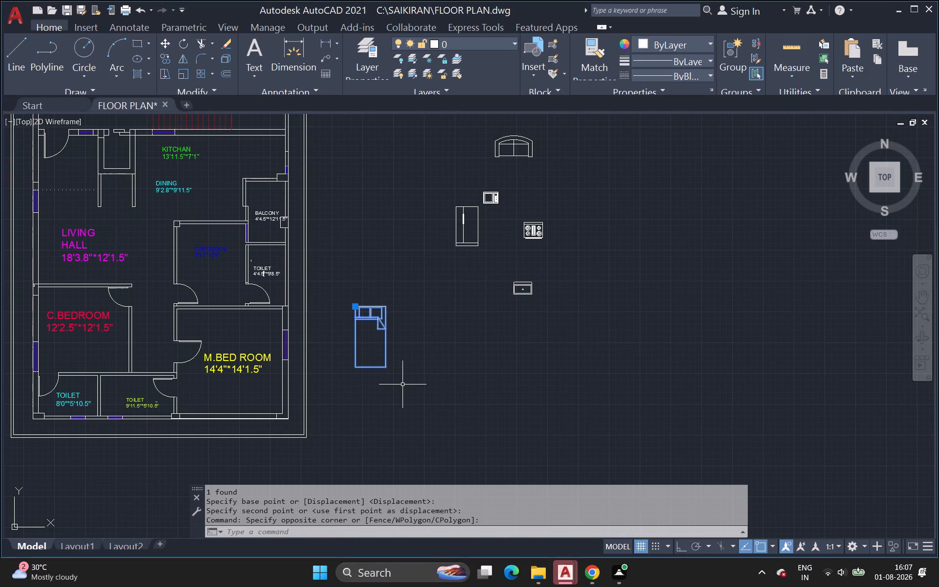
pyautogui.write('SC')
pyautogui.press('space')
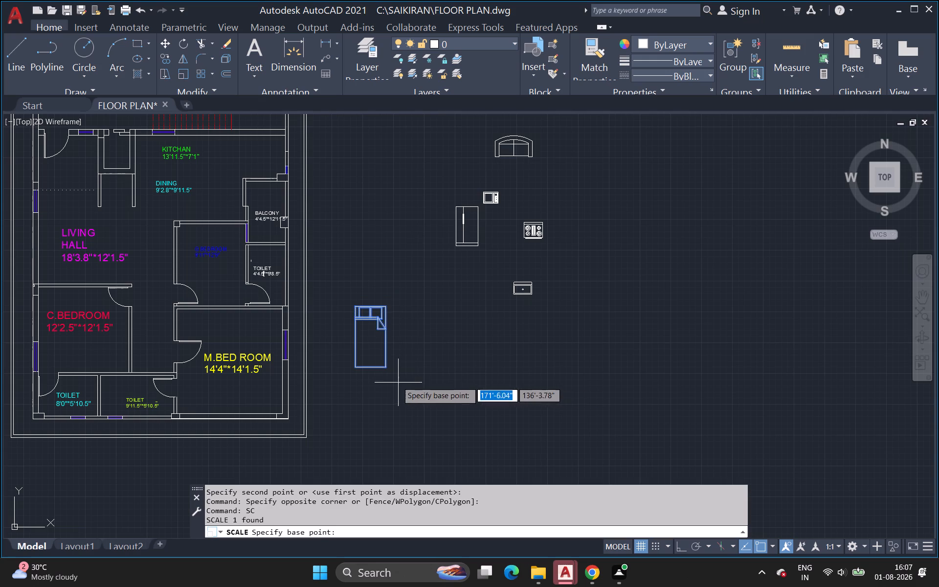
pyautogui.click(356, 370)
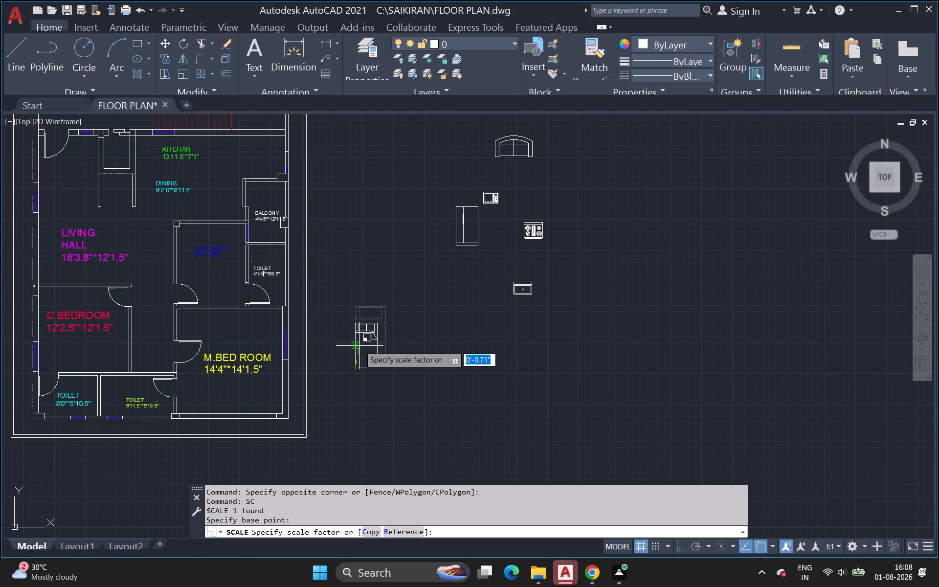
pyautogui.click(359, 346)
# Move the reduced bed block from its lower-right corner into the C.BEDROOM, over the room's label.
pyautogui.moveTo(347, 311); pyautogui.dragTo(346, 322)
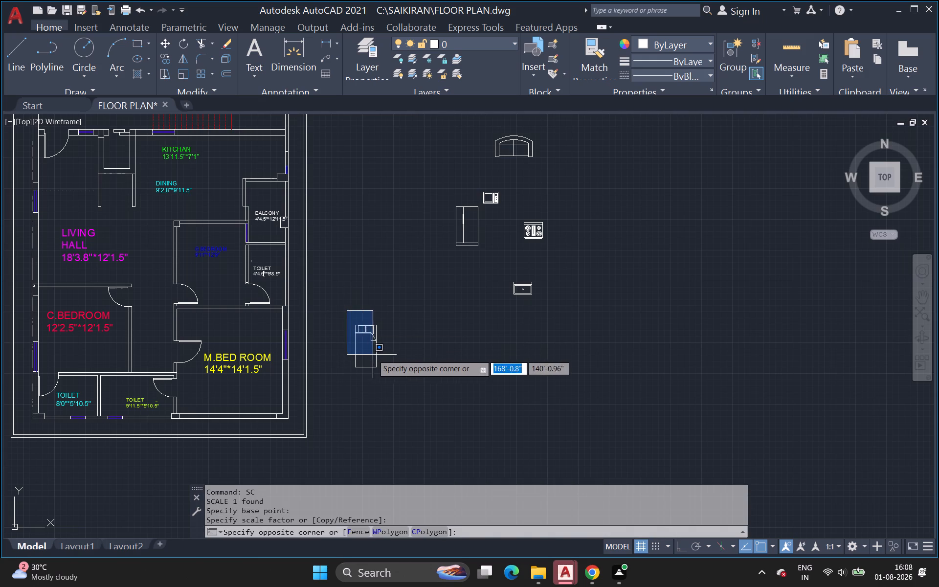
pyautogui.click(397, 385)
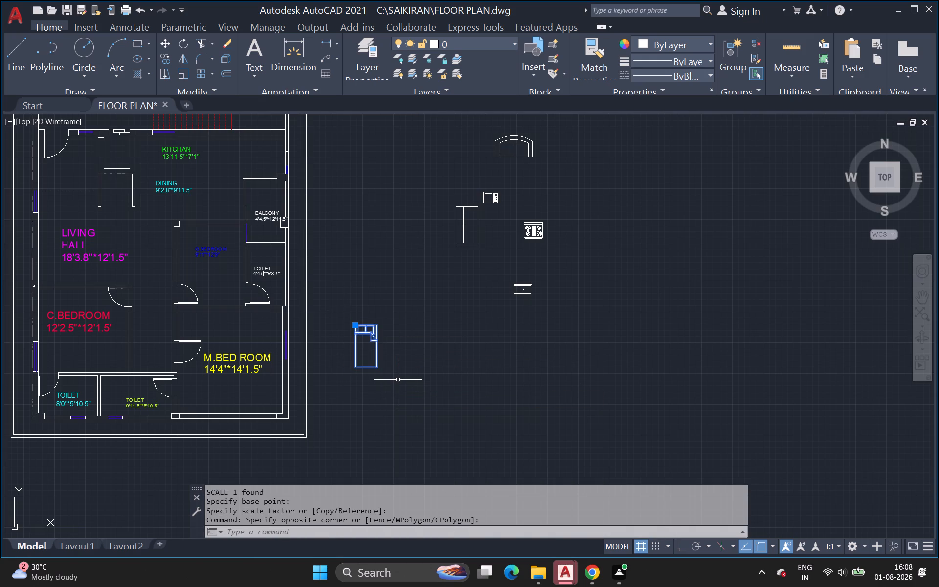
pyautogui.write('M')
pyautogui.press('space')
pyautogui.click(377, 368)
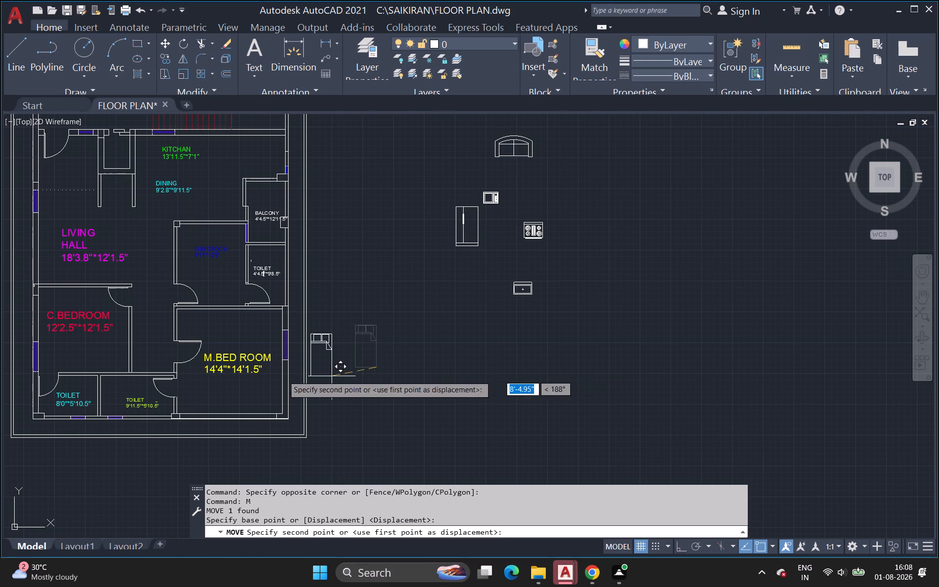
pyautogui.click(88, 354)
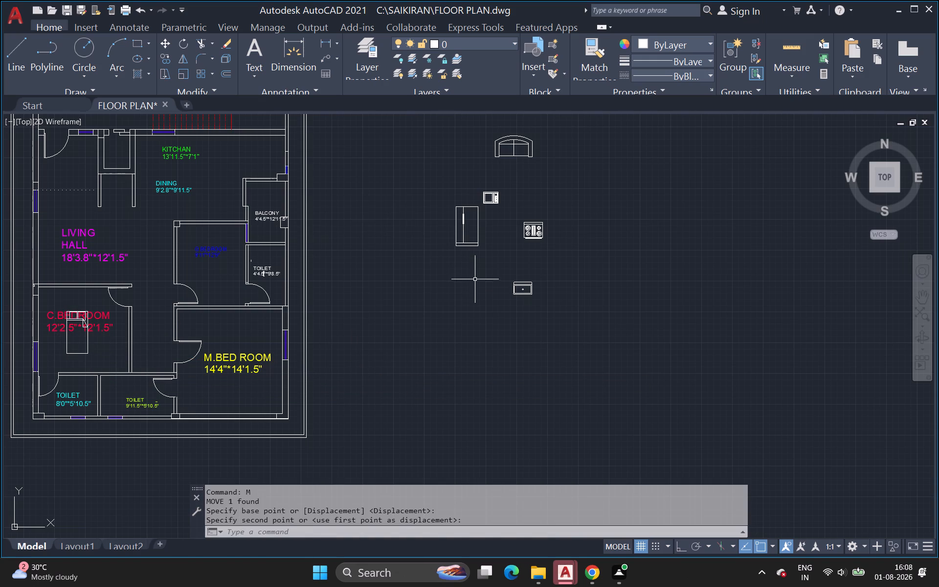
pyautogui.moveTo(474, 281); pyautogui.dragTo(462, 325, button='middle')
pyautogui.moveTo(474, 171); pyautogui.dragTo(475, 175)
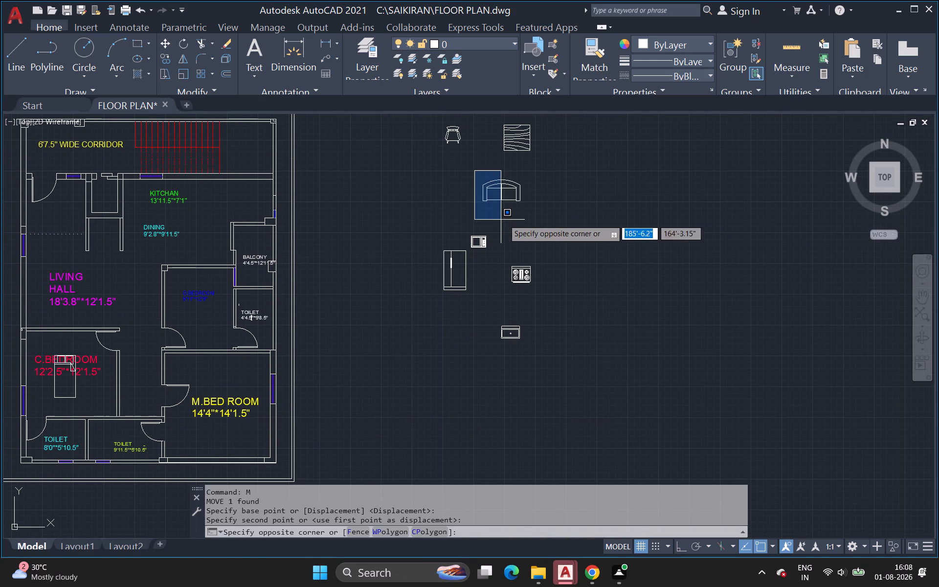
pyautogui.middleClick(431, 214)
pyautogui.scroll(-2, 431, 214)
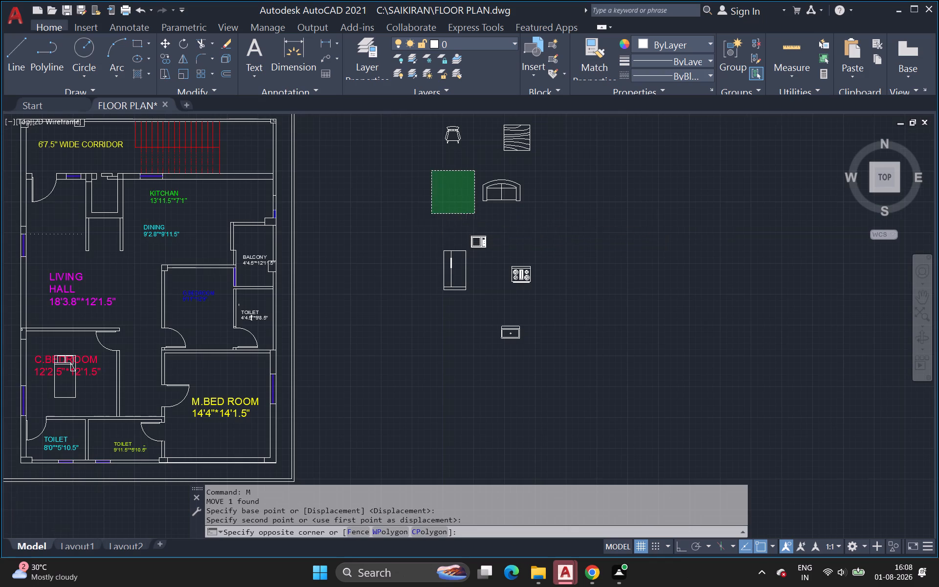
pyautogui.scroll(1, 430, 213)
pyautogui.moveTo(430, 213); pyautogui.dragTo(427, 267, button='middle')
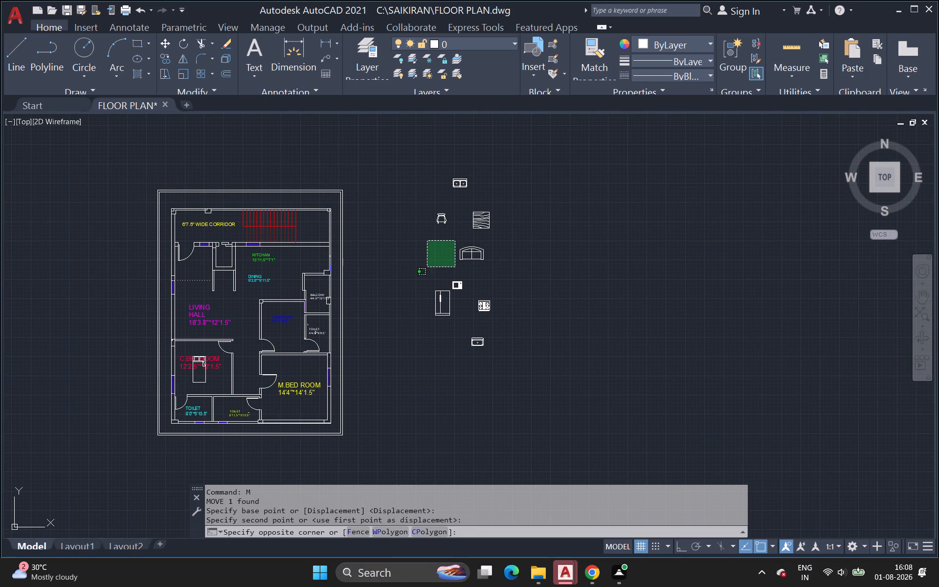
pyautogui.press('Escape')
# Insert the Copy Machine block from the DesignCenter's Home - Space Planner drawing at scale 1, far east of the floor plan.
pyautogui.write('DC')
pyautogui.press('Return')
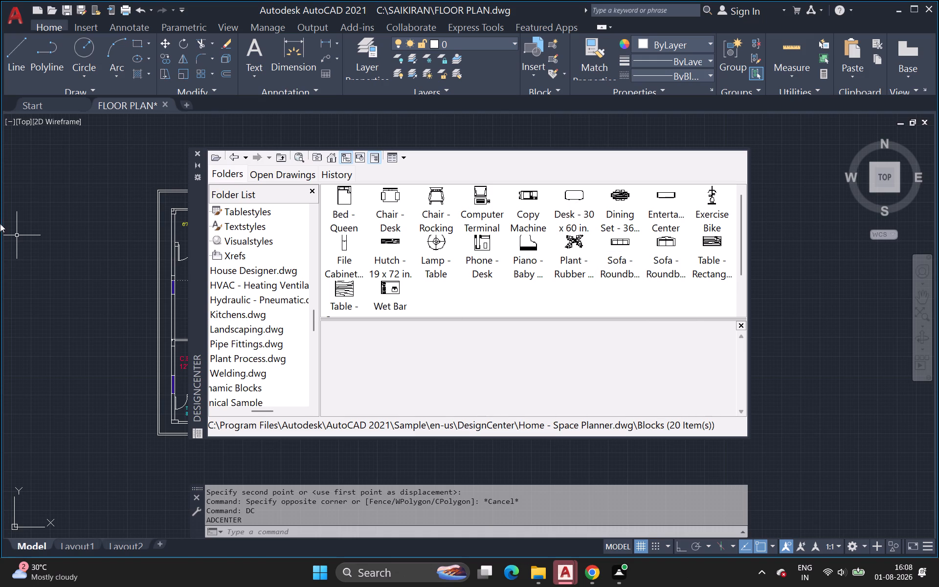
pyautogui.doubleClick(614, 244)
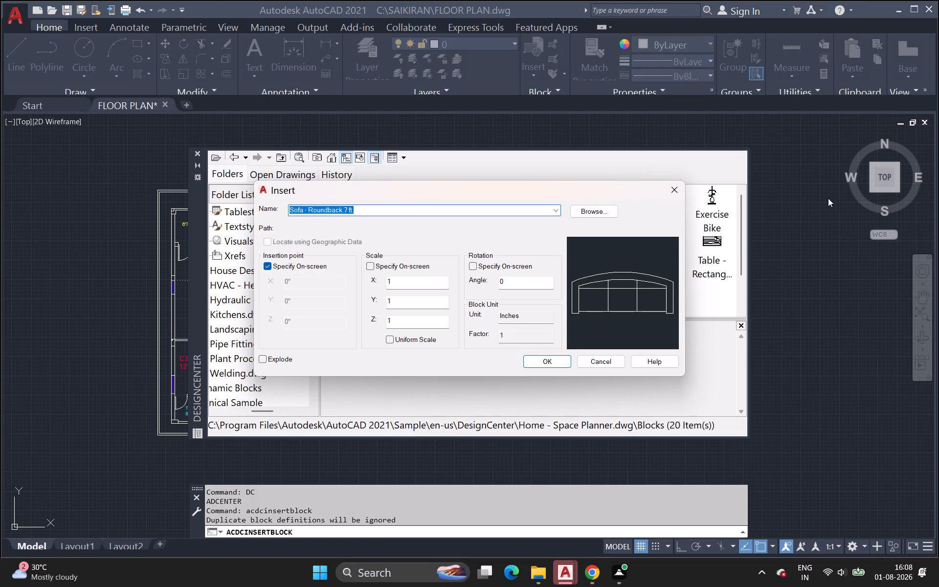
pyautogui.click(671, 192)
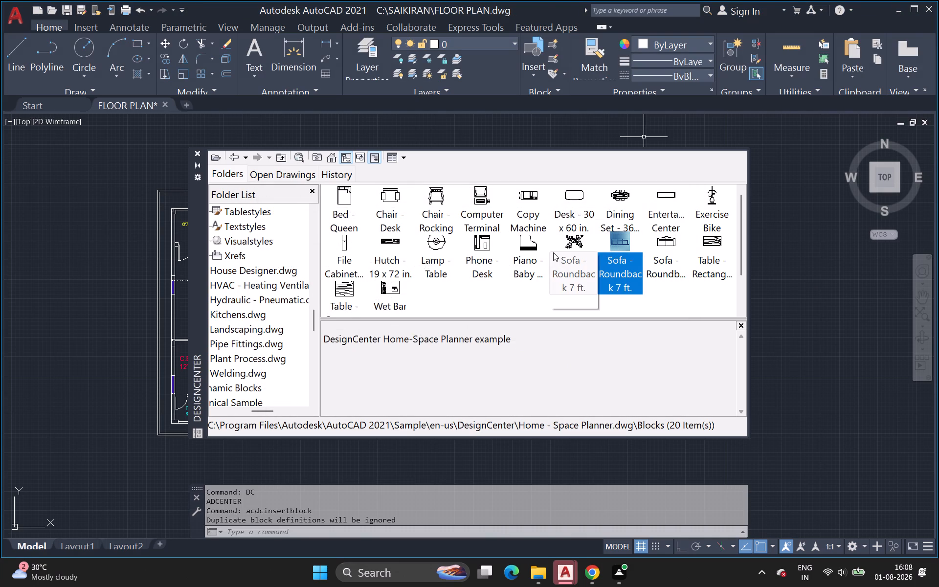
pyautogui.click(566, 200)
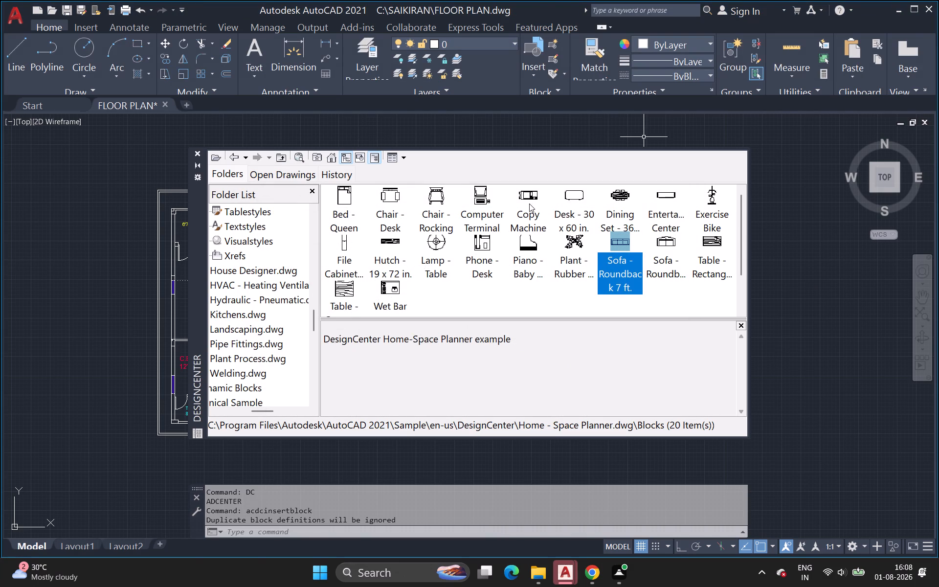
pyautogui.doubleClick(528, 199)
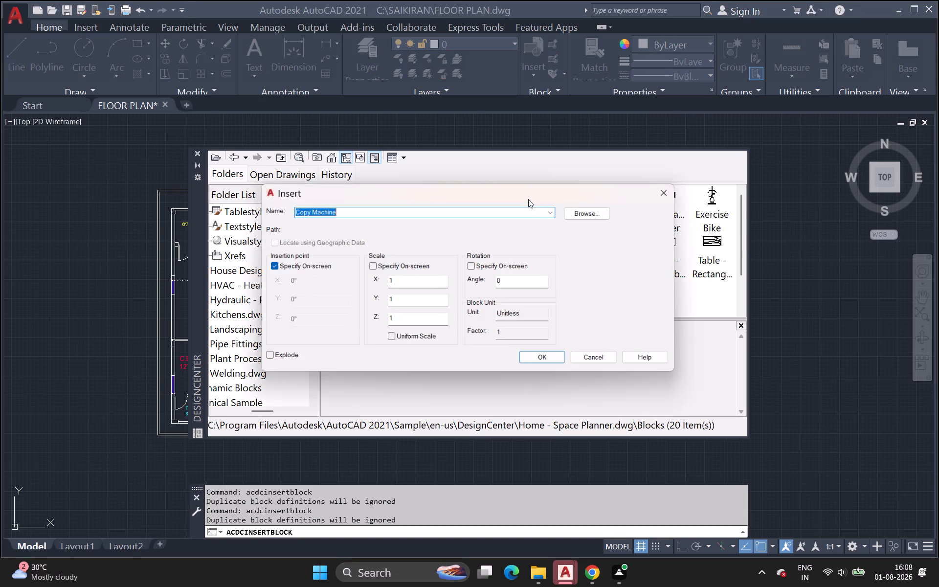
pyautogui.click(564, 362)
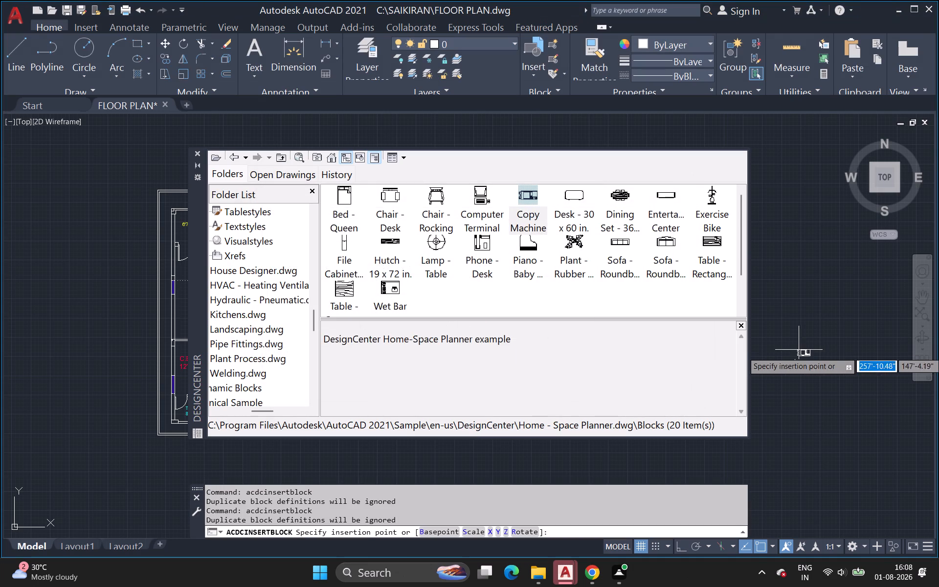
pyautogui.click(801, 346)
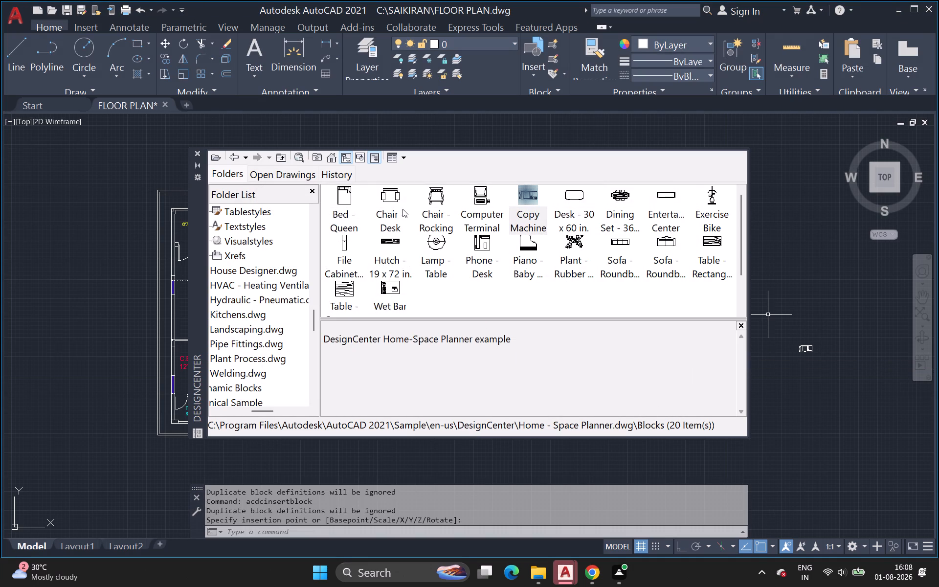
# Insert the Chair - Desk block at scale 1 just below the copy machine.
pyautogui.doubleClick(390, 207)
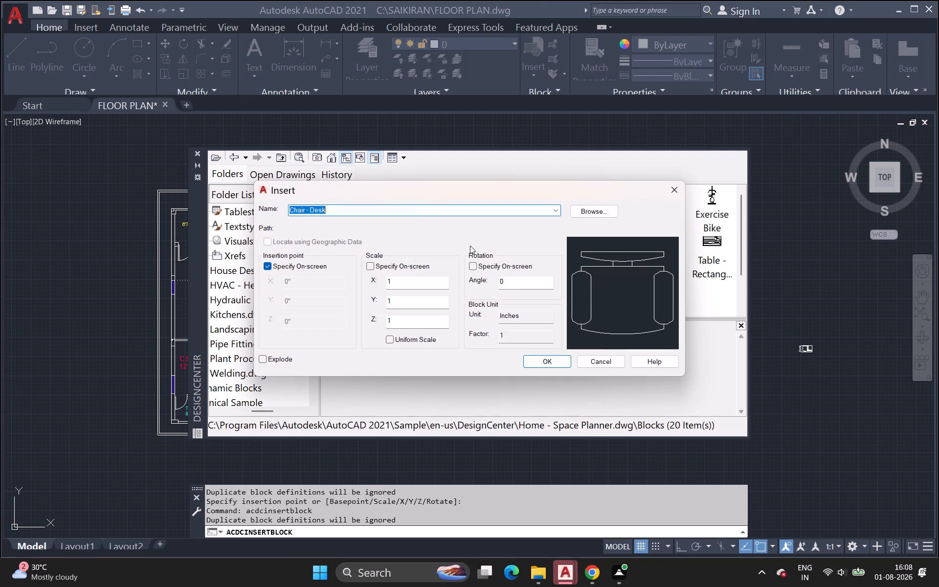
pyautogui.click(530, 357)
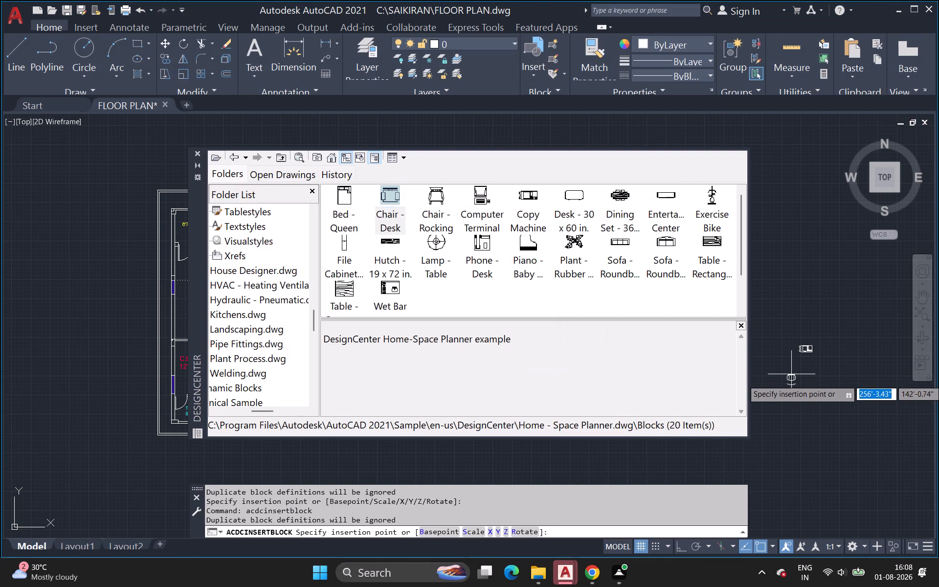
pyautogui.click(791, 381)
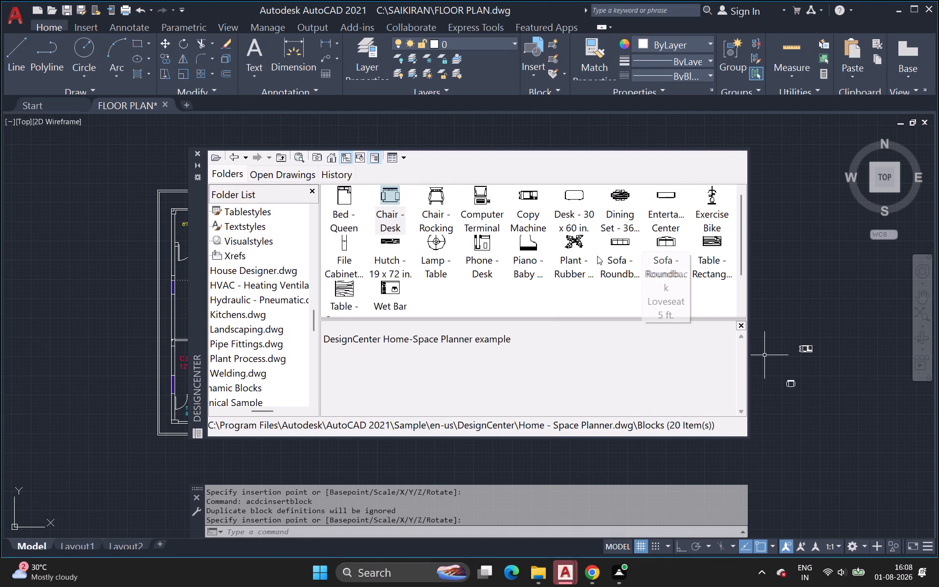
# Insert the Sofa - Roundback 7 ft. block at scale 1 below the desk chair and close the DesignCenter.
pyautogui.doubleClick(606, 250)
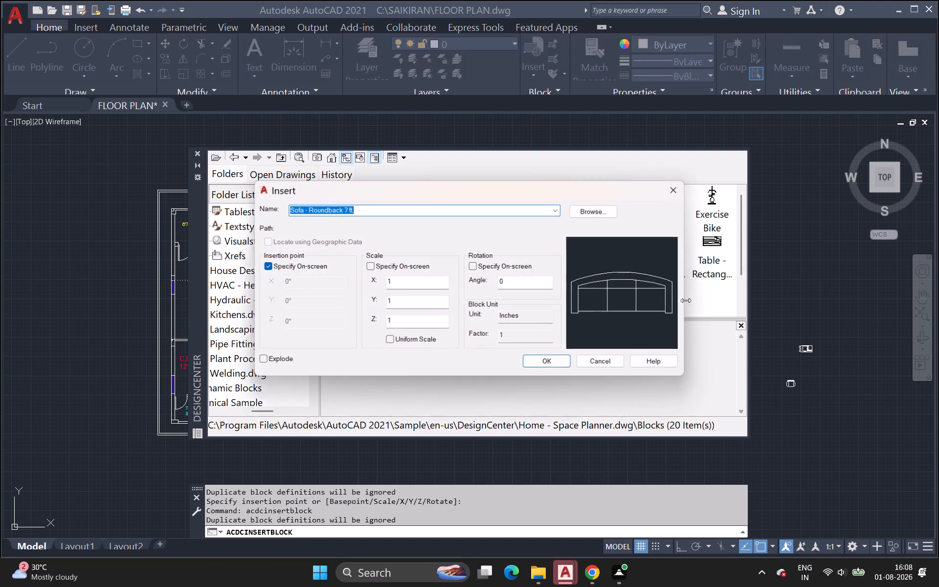
pyautogui.click(558, 363)
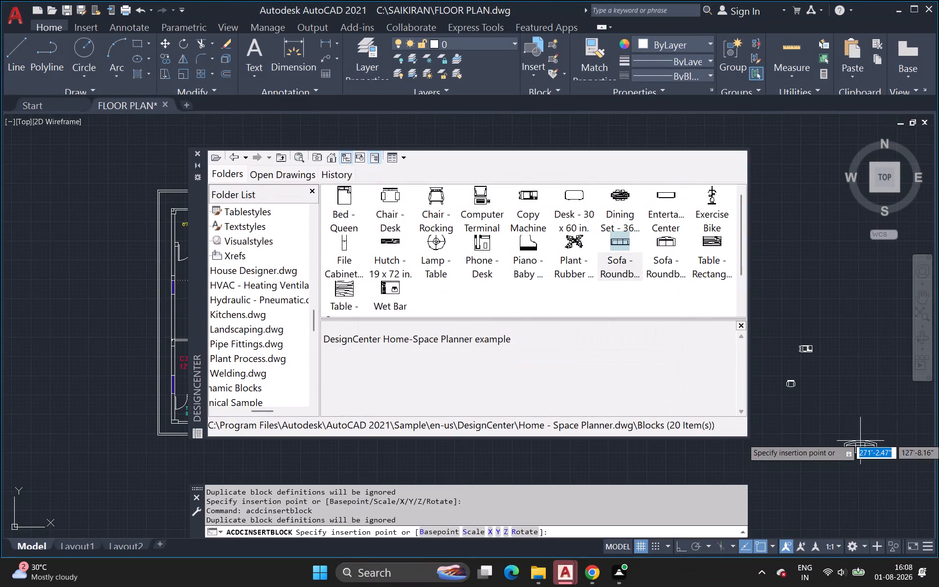
pyautogui.click(767, 409)
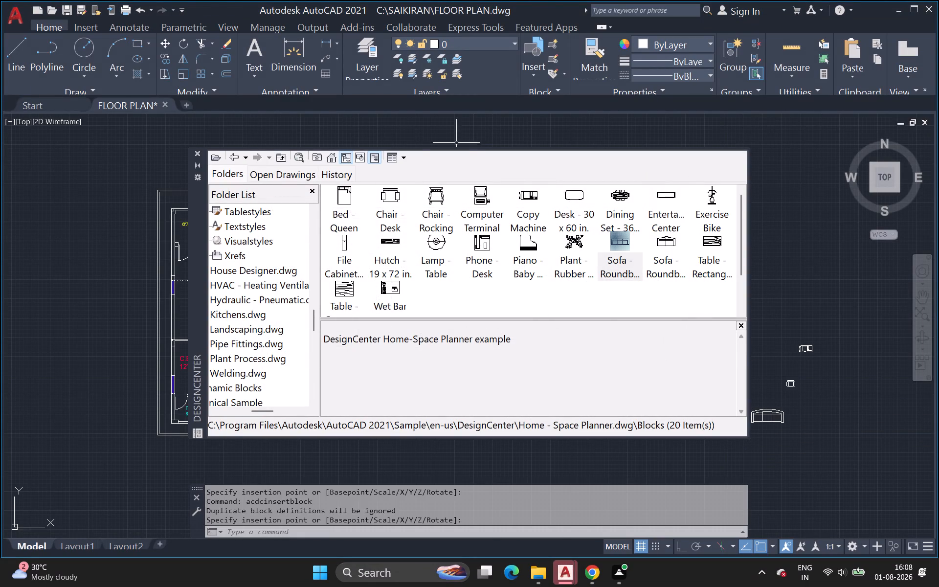
pyautogui.click(198, 155)
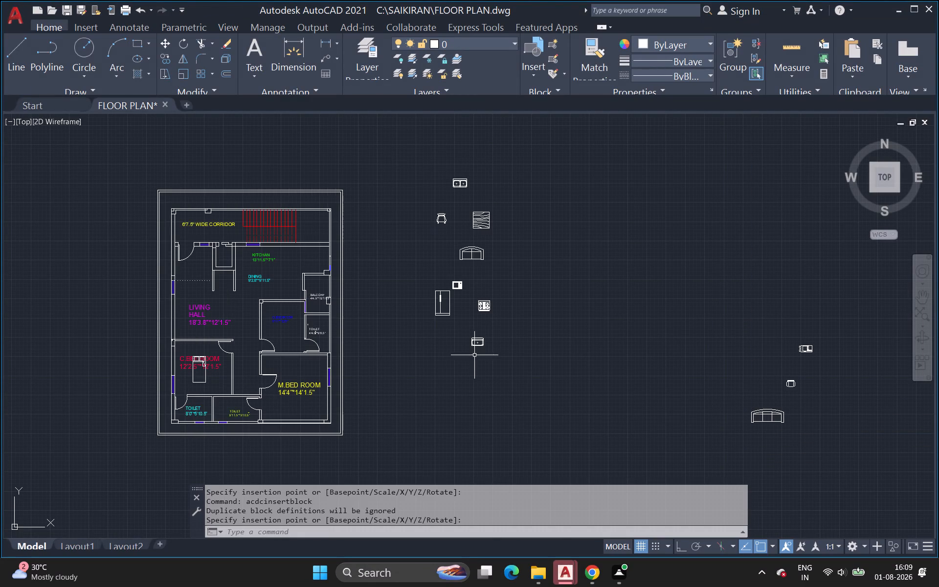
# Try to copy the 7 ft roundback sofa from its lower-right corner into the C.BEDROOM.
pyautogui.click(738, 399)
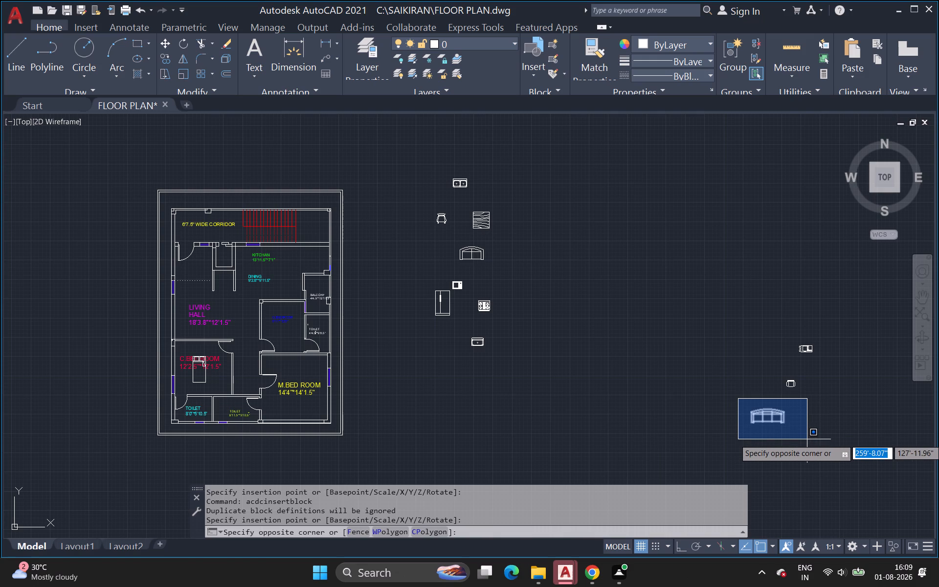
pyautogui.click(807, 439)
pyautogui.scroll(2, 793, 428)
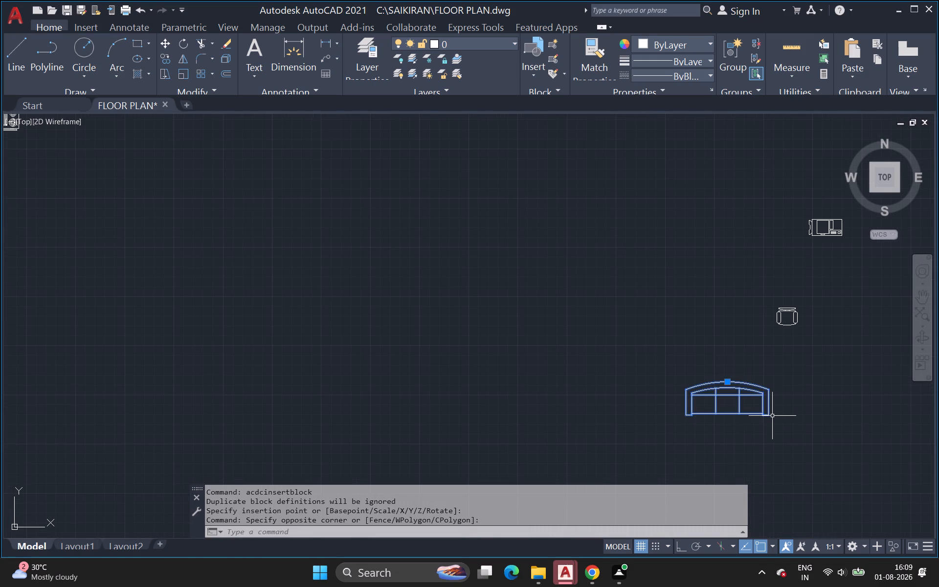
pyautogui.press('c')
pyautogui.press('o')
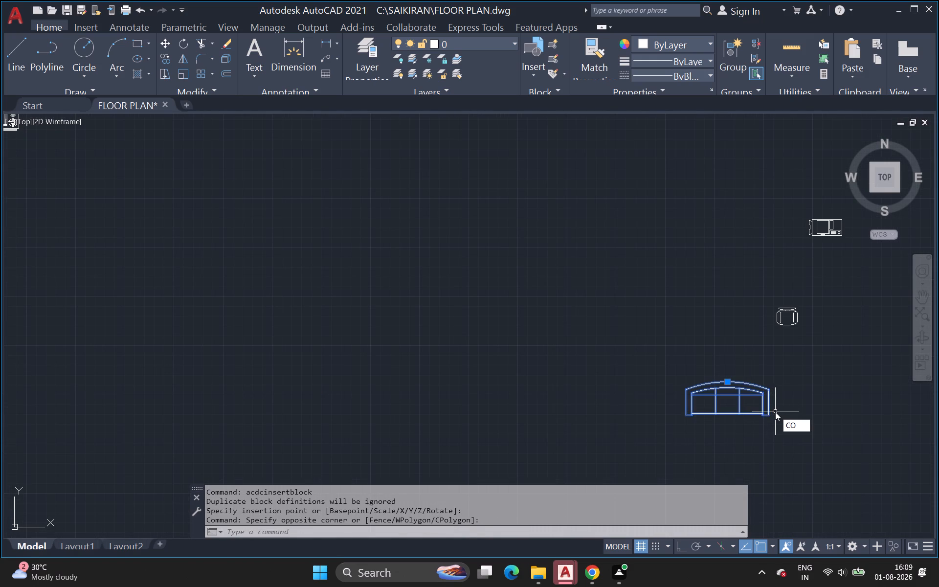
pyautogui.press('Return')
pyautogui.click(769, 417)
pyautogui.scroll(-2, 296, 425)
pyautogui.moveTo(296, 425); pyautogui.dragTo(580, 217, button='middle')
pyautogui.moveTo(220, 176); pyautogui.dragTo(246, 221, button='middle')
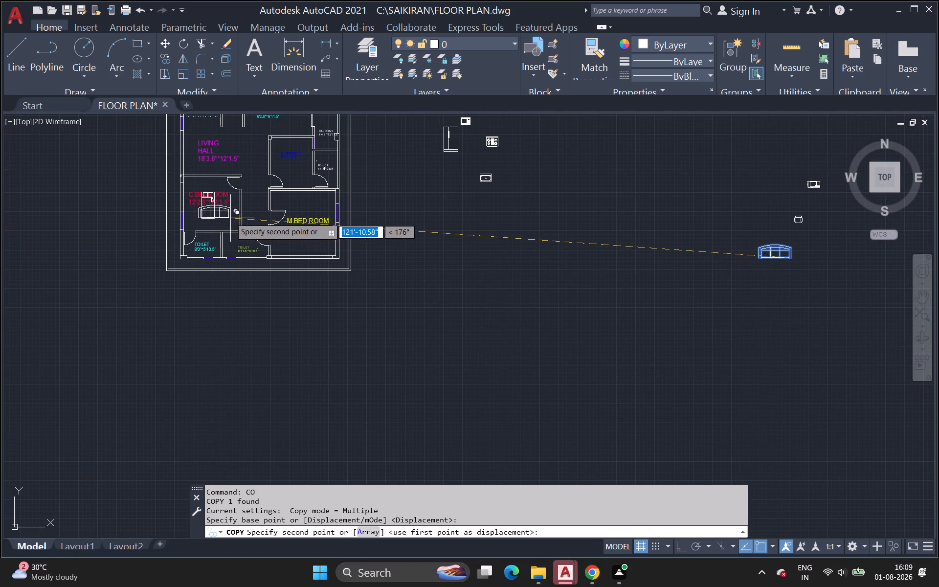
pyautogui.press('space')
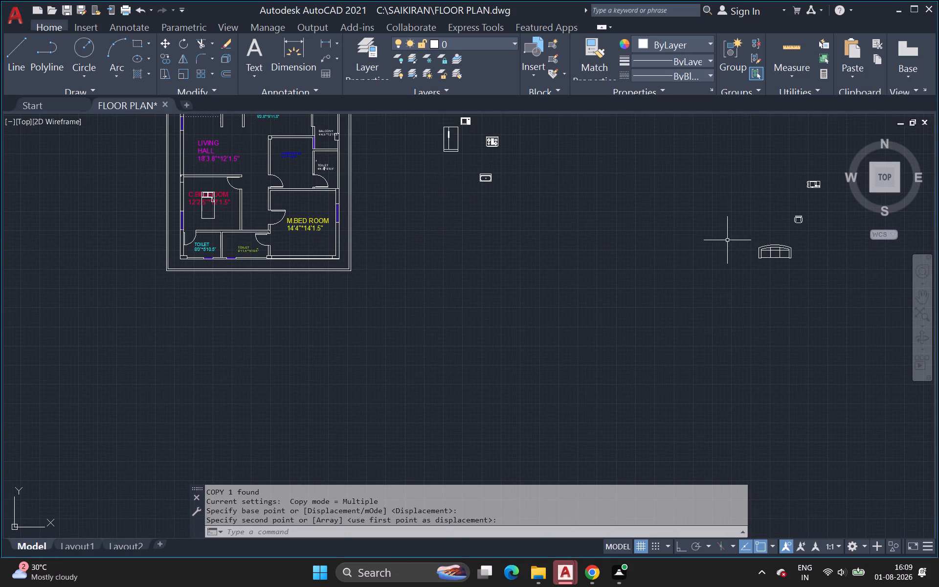
# Rotate the 7 ft roundback sofa by 270° about its lower-right corner so its curved back faces east.
pyautogui.moveTo(728, 239); pyautogui.dragTo(737, 240)
pyautogui.click(830, 274)
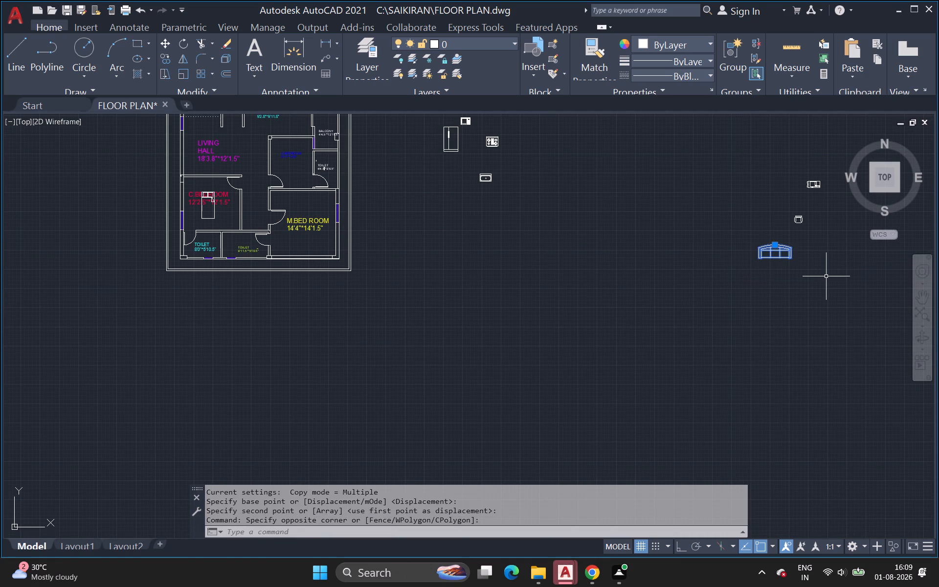
pyautogui.press('r')
pyautogui.press('o')
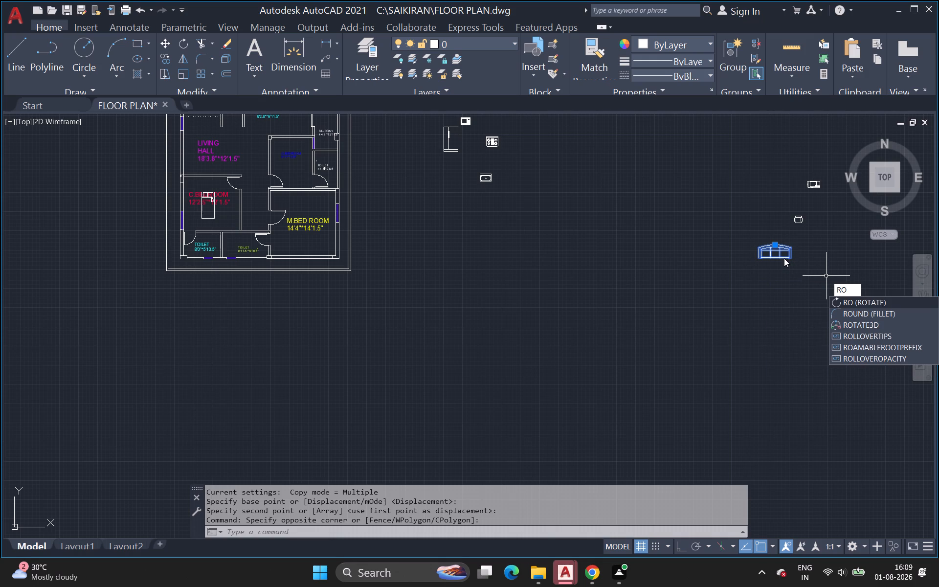
pyautogui.press('Return')
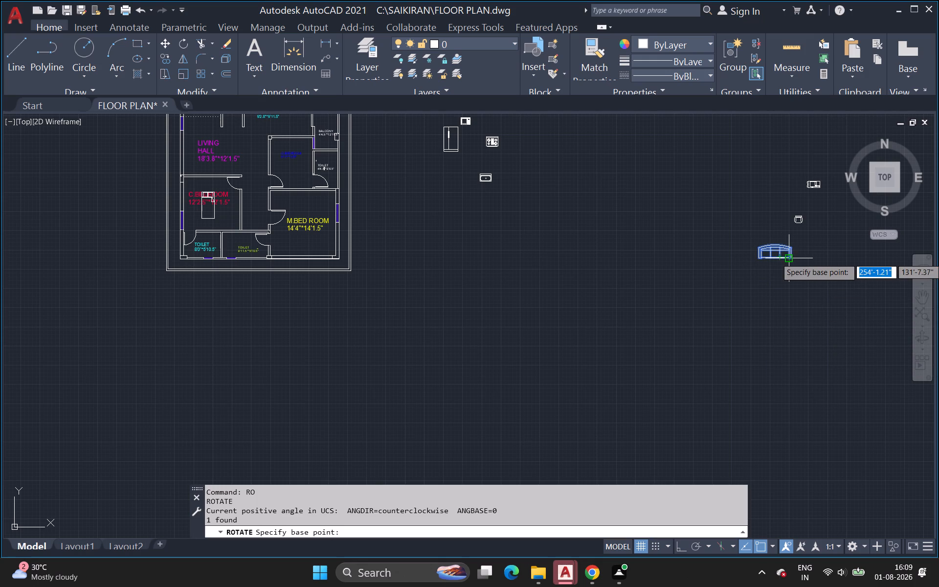
pyautogui.click(791, 257)
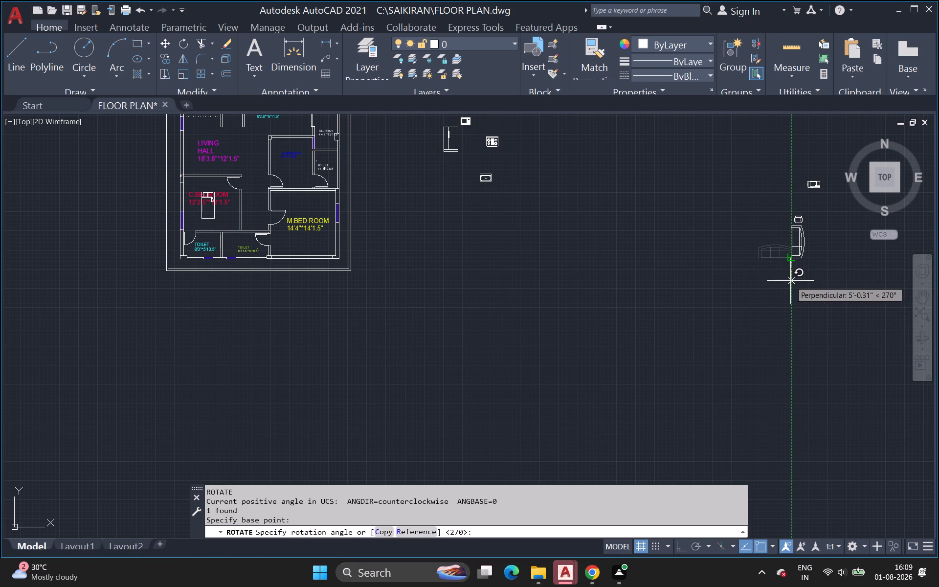
pyautogui.click(791, 286)
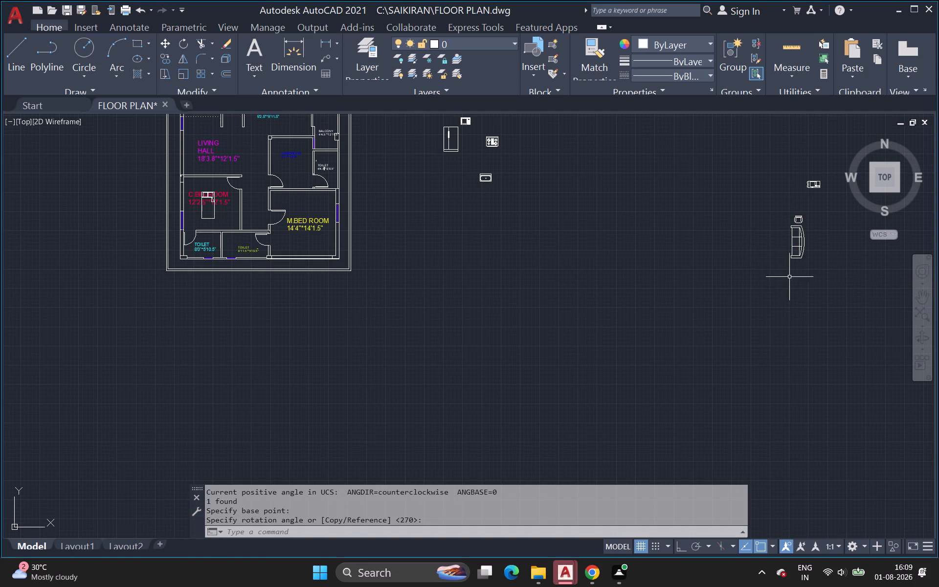
# Copy the 7 ft roundback sofa by its lower-left corner into the C.BEDROOM, against the east wall near the lower corner.
pyautogui.scroll(2, 793, 239)
pyautogui.click(768, 200)
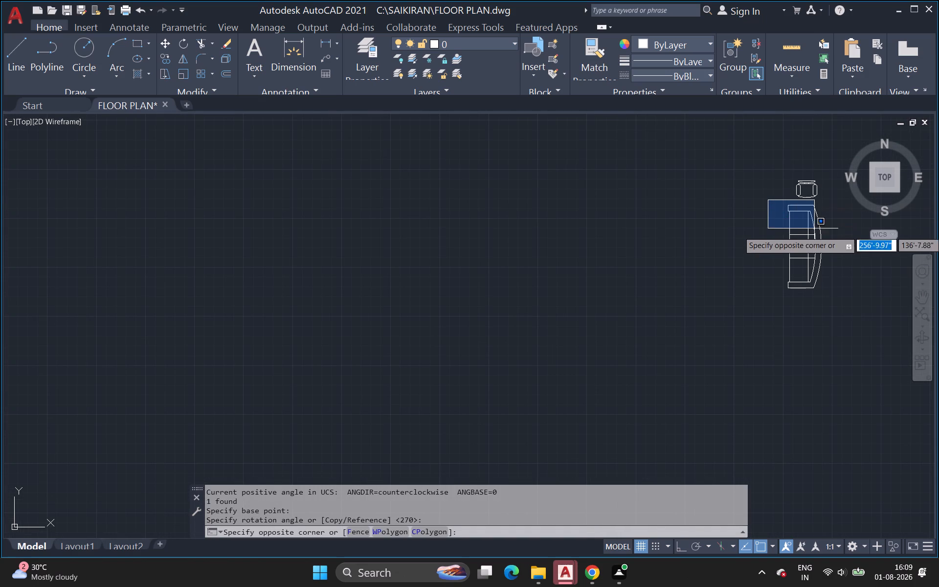
pyautogui.click(849, 305)
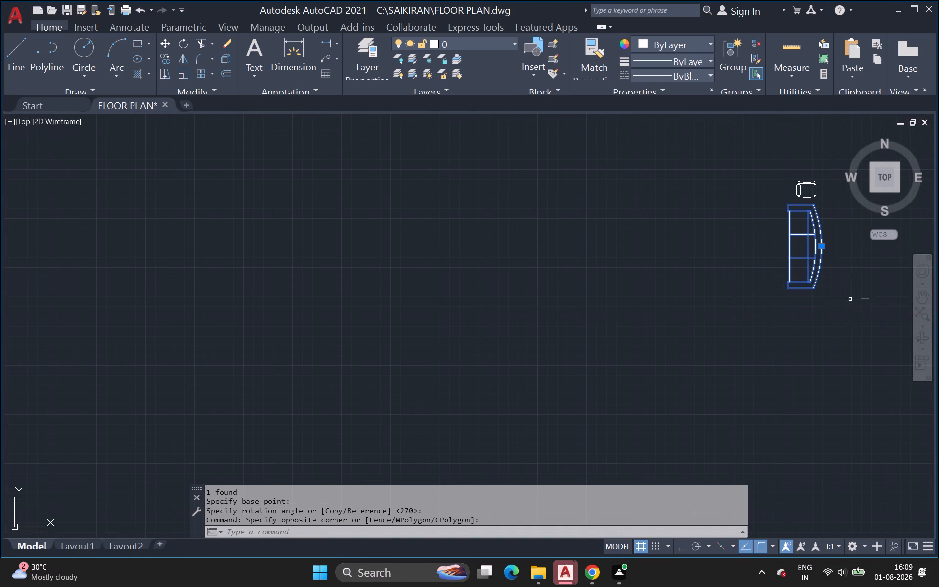
pyautogui.press('c')
pyautogui.press('o')
pyautogui.press('Return')
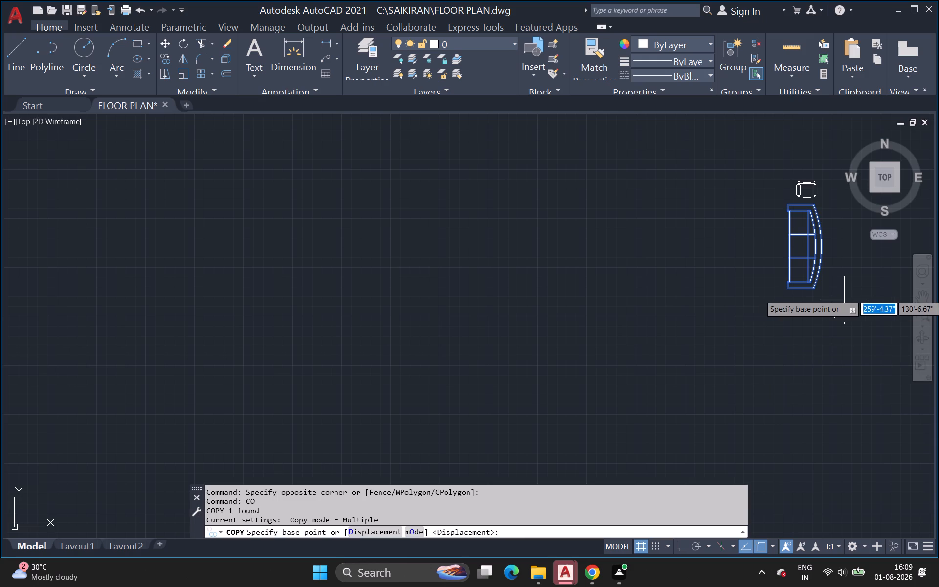
pyautogui.click(791, 291)
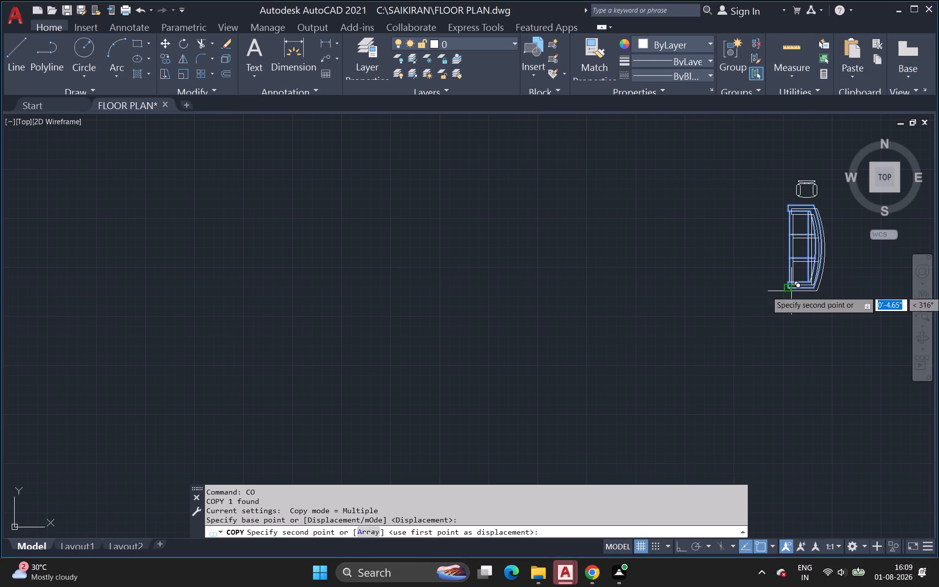
pyautogui.scroll(-2, 522, 336)
pyautogui.moveTo(520, 337); pyautogui.dragTo(596, 278, button='middle')
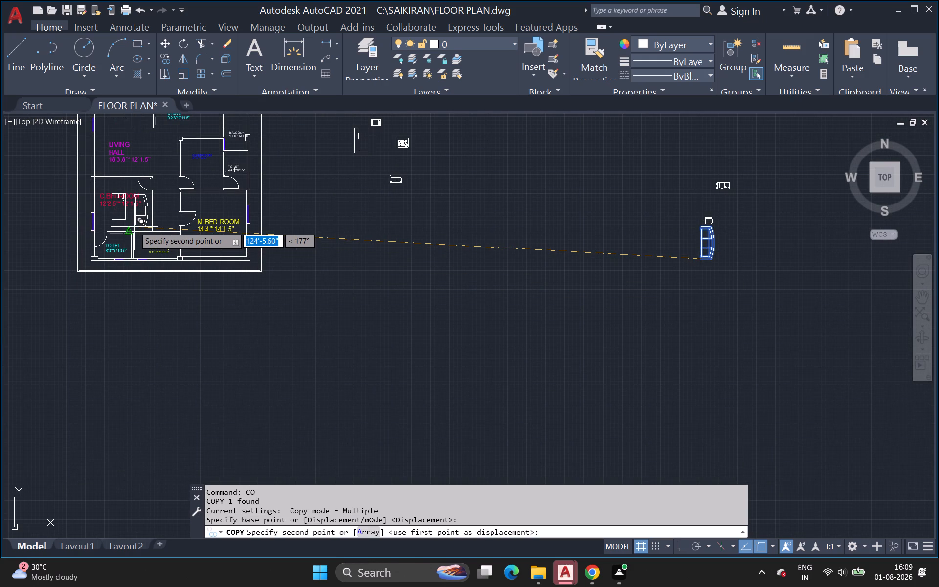
pyautogui.click(135, 226)
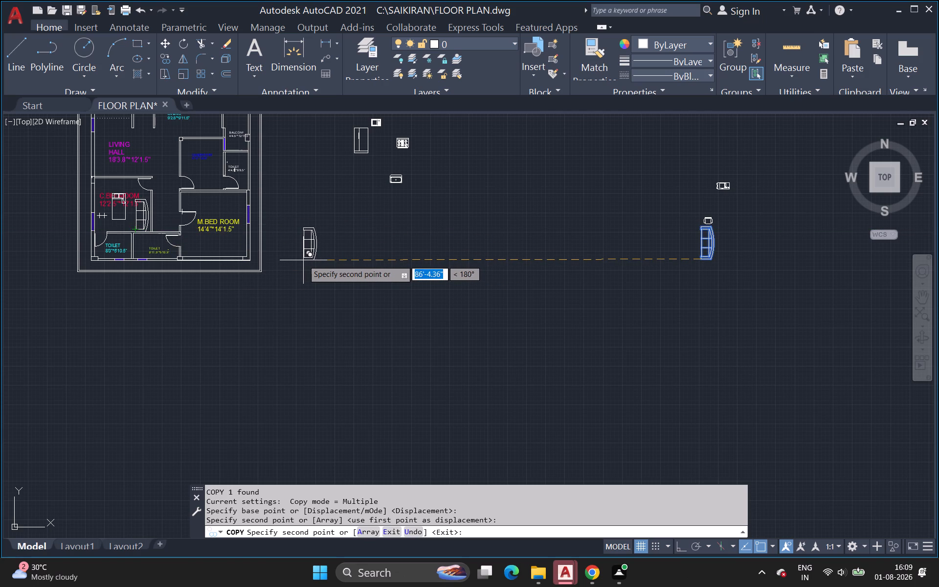
pyautogui.moveTo(298, 253); pyautogui.dragTo(338, 329, button='middle')
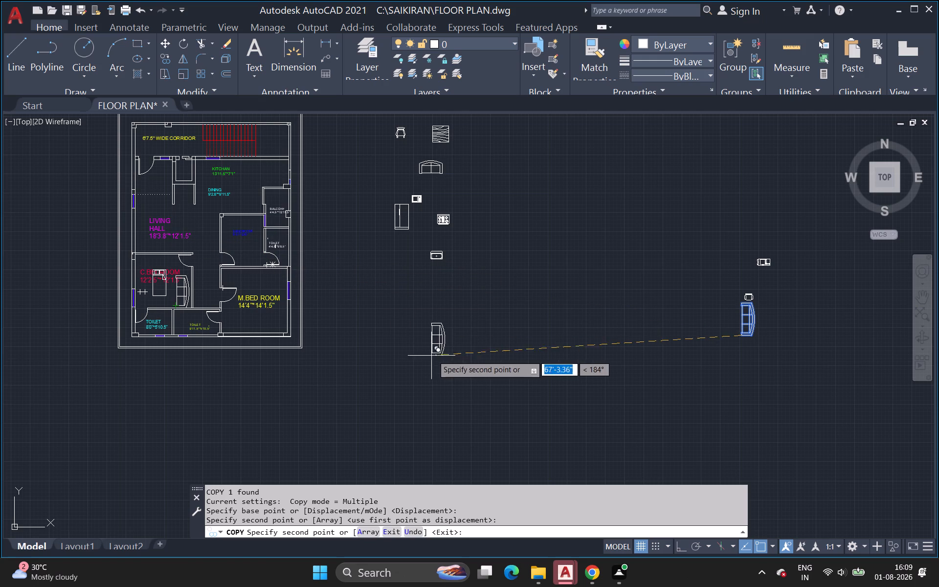
pyautogui.press('Escape')
# Rotate the original 7 ft roundback sofa below the desk chair by 90° about its curved back's midpoint so the back faces north.
pyautogui.scroll(1, 780, 323)
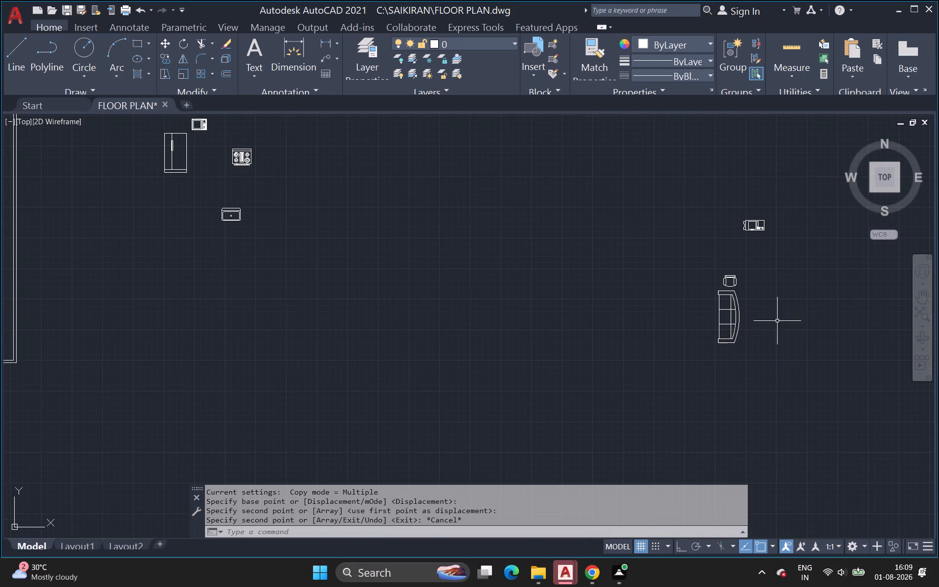
pyautogui.moveTo(703, 293); pyautogui.dragTo(704, 285)
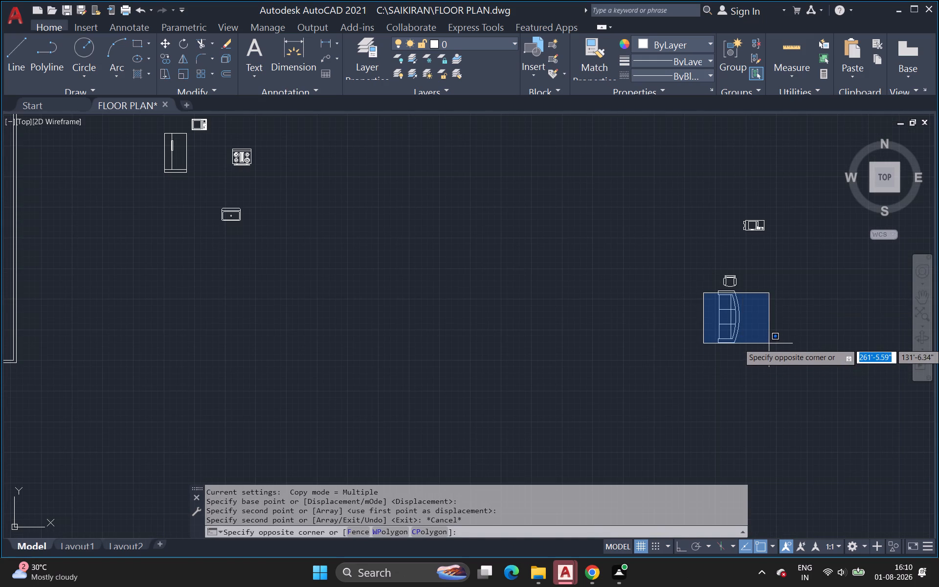
pyautogui.click(769, 344)
pyautogui.moveTo(772, 325); pyautogui.dragTo(763, 323)
pyautogui.click(661, 320)
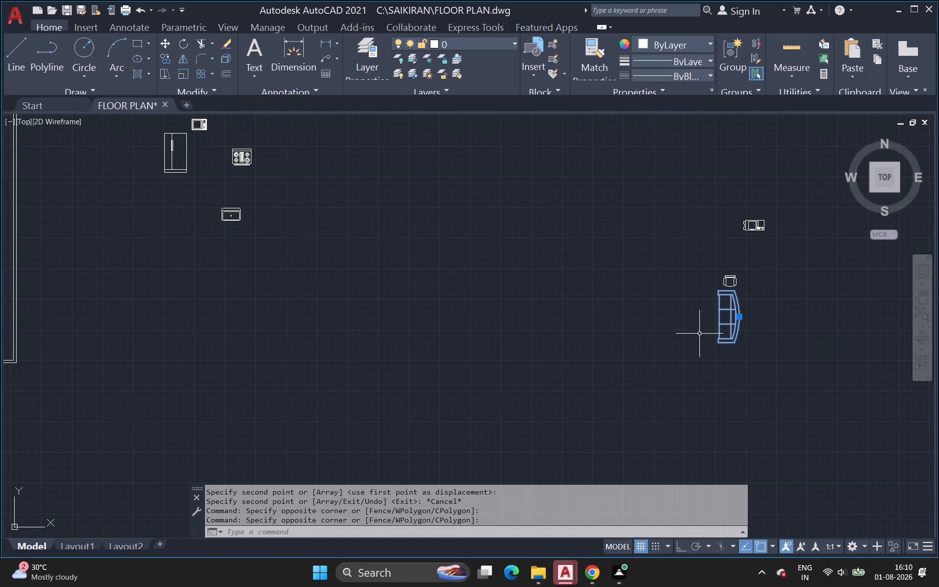
pyautogui.press('r')
pyautogui.press('o')
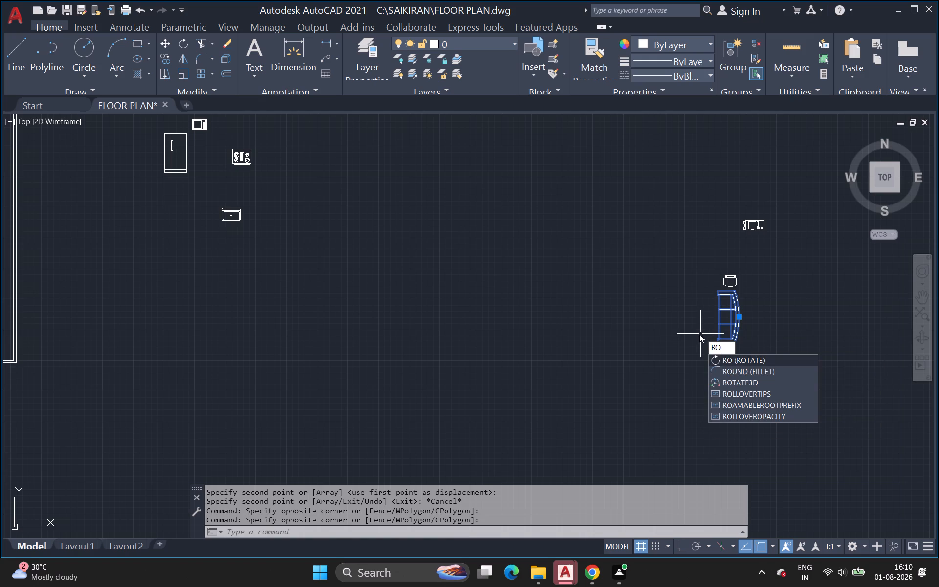
pyautogui.press('Return')
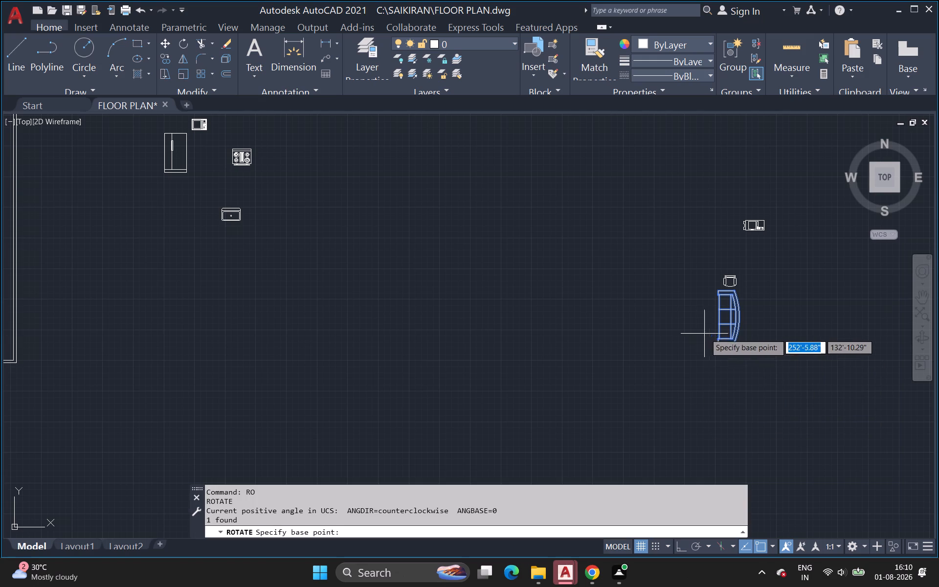
pyautogui.click(739, 316)
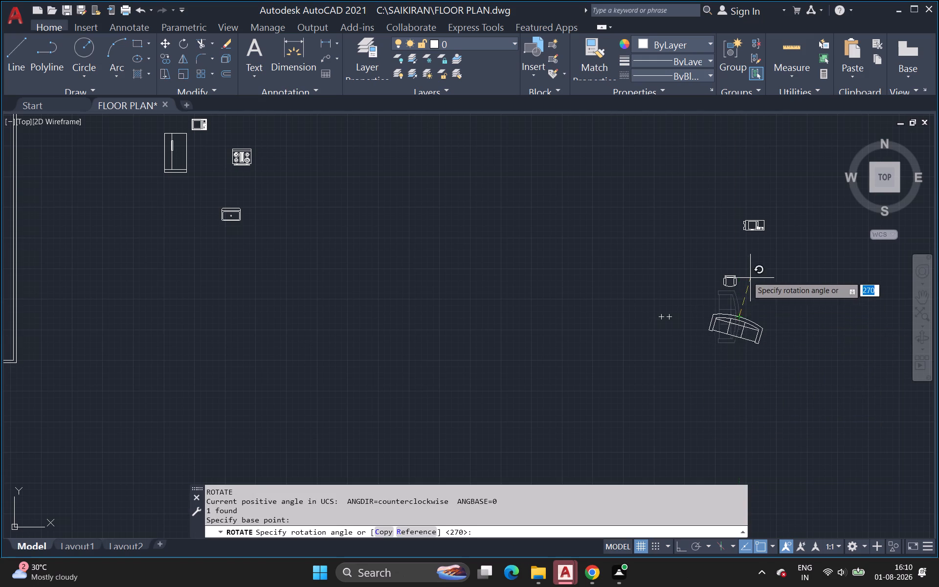
pyautogui.click(738, 276)
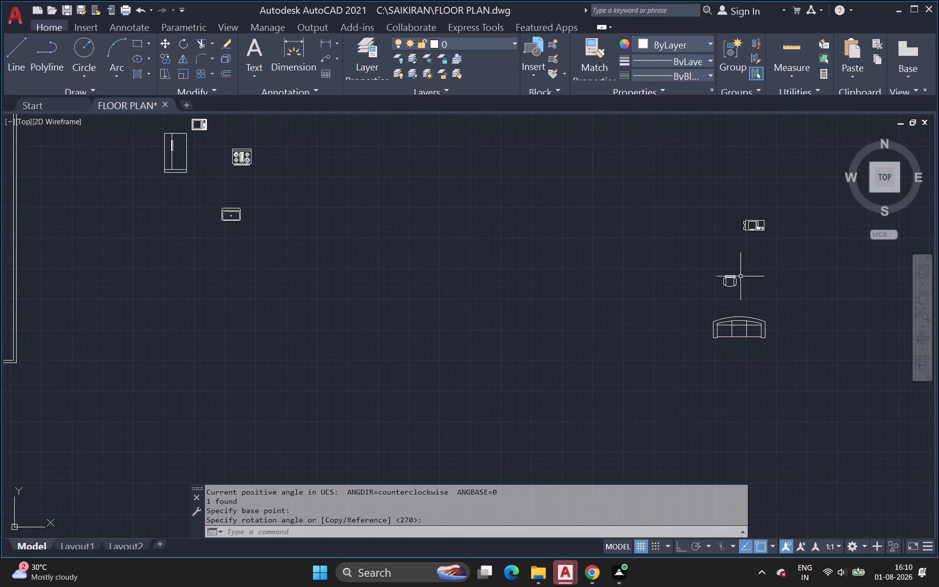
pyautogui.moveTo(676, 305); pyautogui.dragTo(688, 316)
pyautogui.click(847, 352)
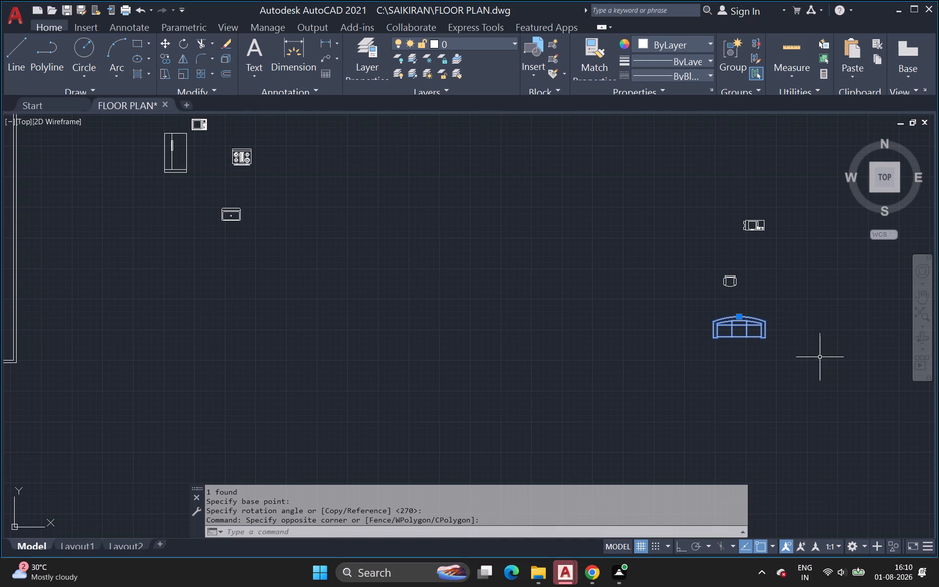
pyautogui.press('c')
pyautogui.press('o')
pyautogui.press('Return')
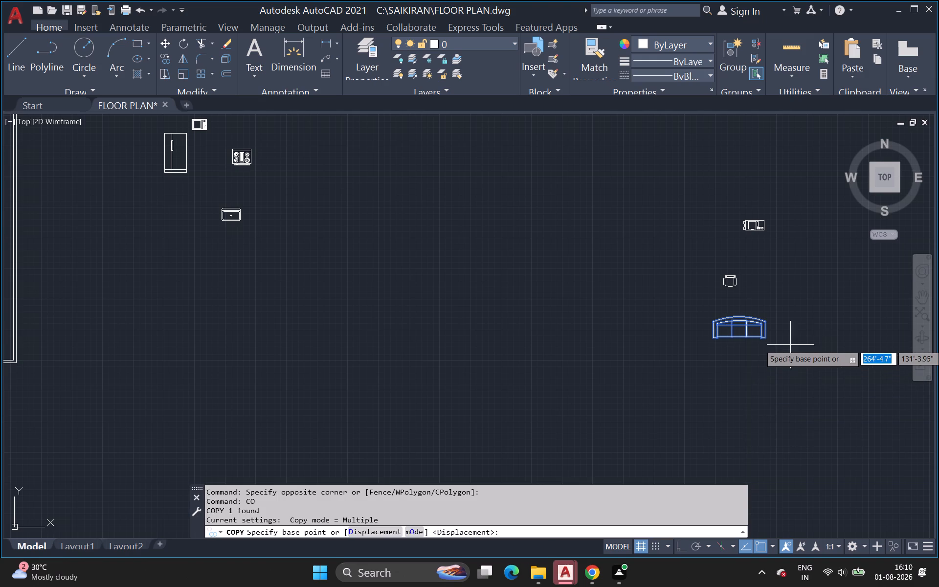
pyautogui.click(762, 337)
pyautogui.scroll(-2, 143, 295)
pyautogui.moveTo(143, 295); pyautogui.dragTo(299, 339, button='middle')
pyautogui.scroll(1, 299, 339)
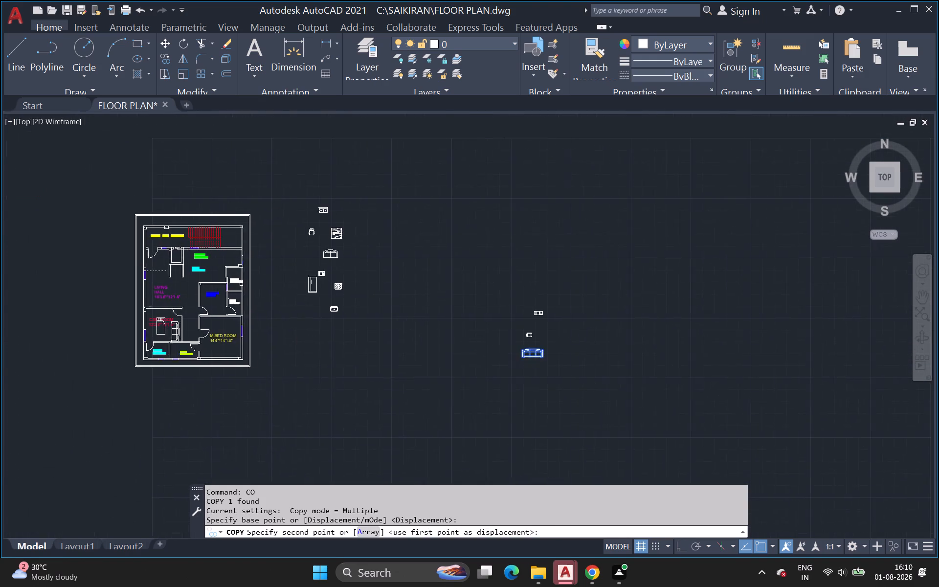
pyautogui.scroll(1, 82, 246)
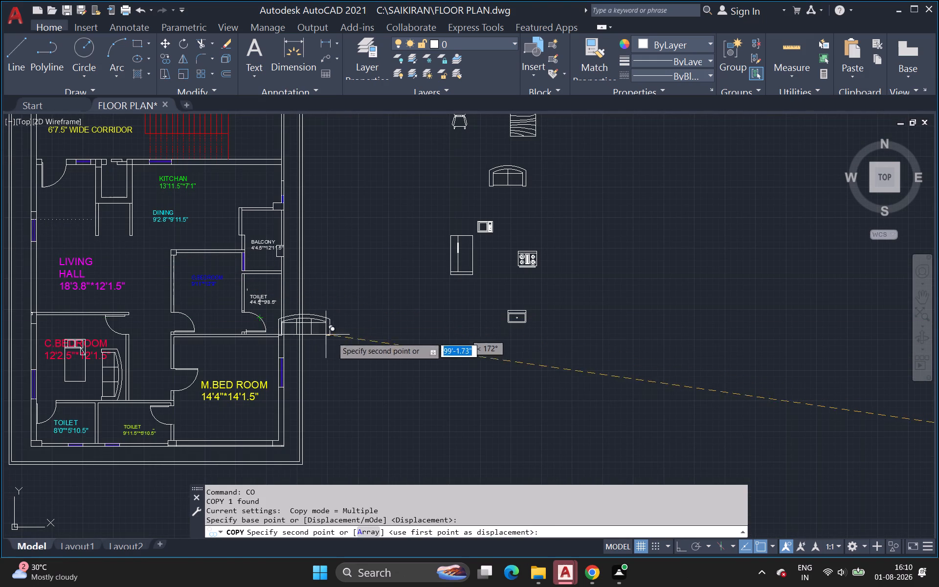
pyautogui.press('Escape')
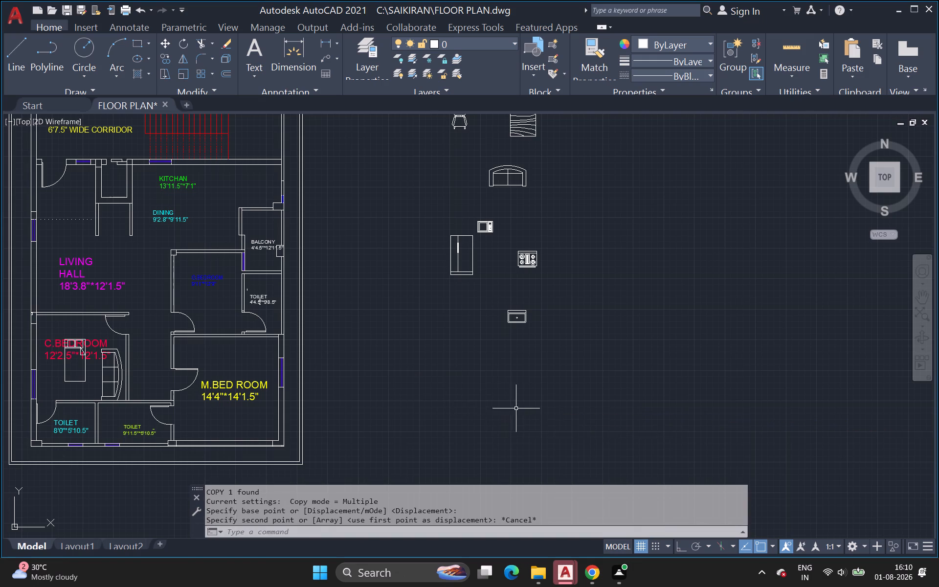
# Scale the original roundback sofa below the desk chair down to about half size from its lower-right corner.
pyautogui.scroll(-2, 512, 406)
pyautogui.moveTo(512, 406); pyautogui.dragTo(362, 394, button='middle')
pyautogui.scroll(4, 529, 403)
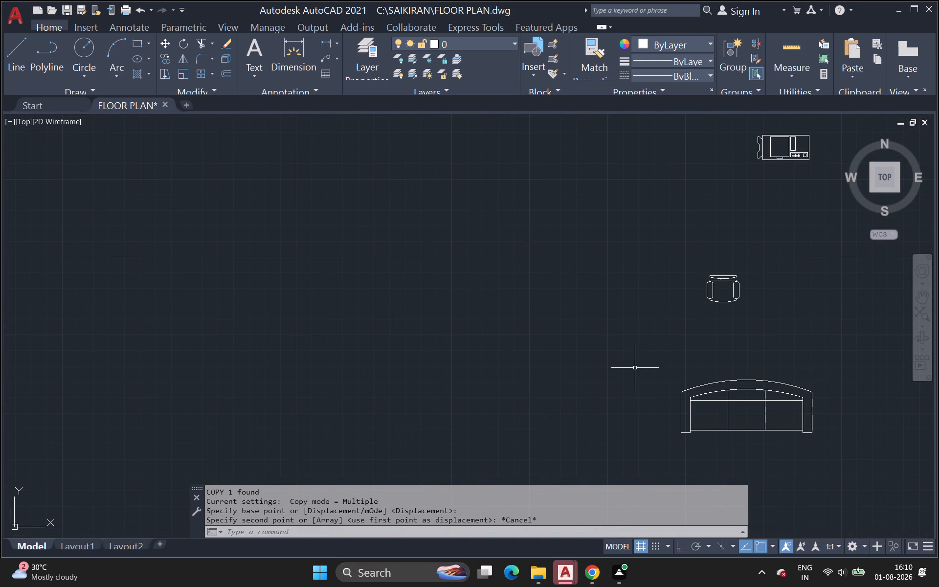
pyautogui.moveTo(663, 350); pyautogui.dragTo(663, 358)
pyautogui.click(867, 462)
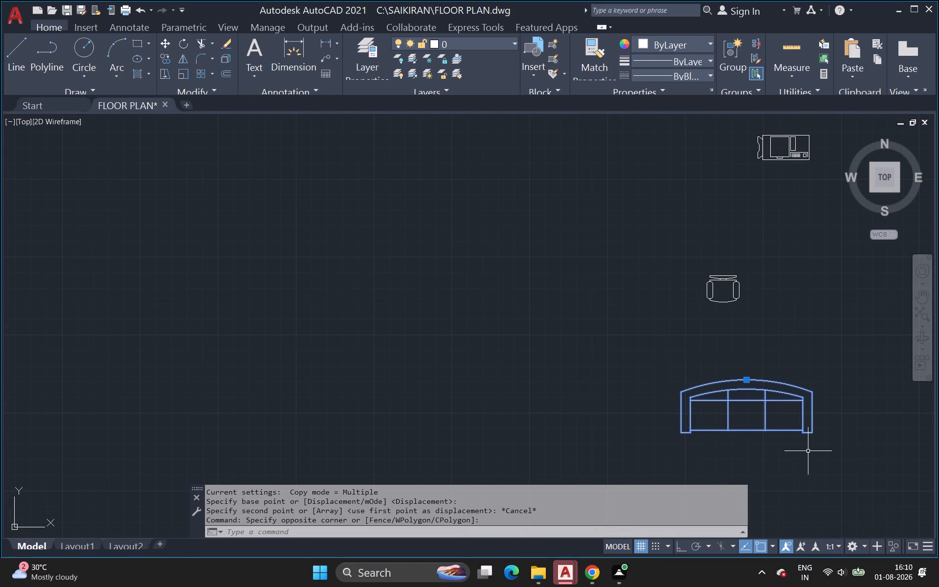
pyautogui.press('s')
pyautogui.press('c')
pyautogui.press('Return')
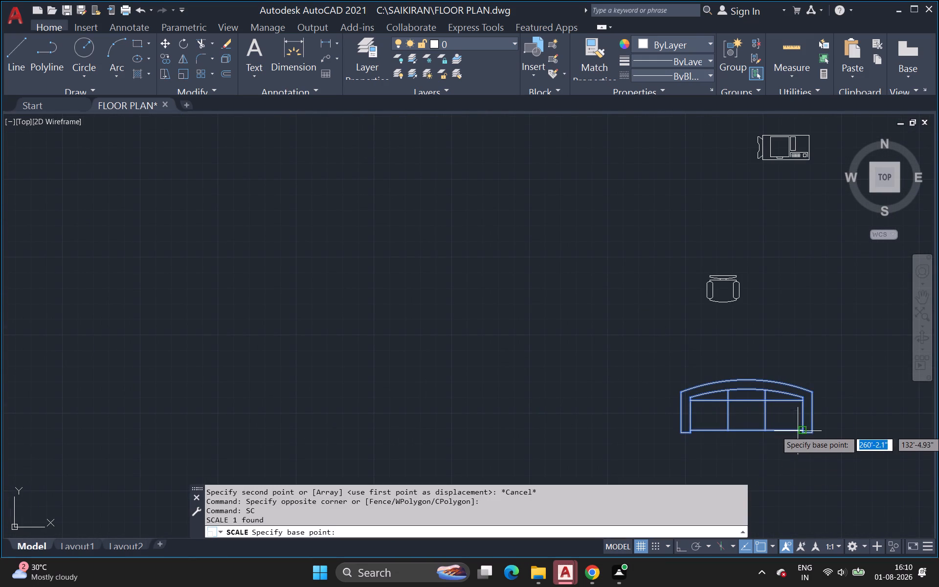
pyautogui.click(814, 430)
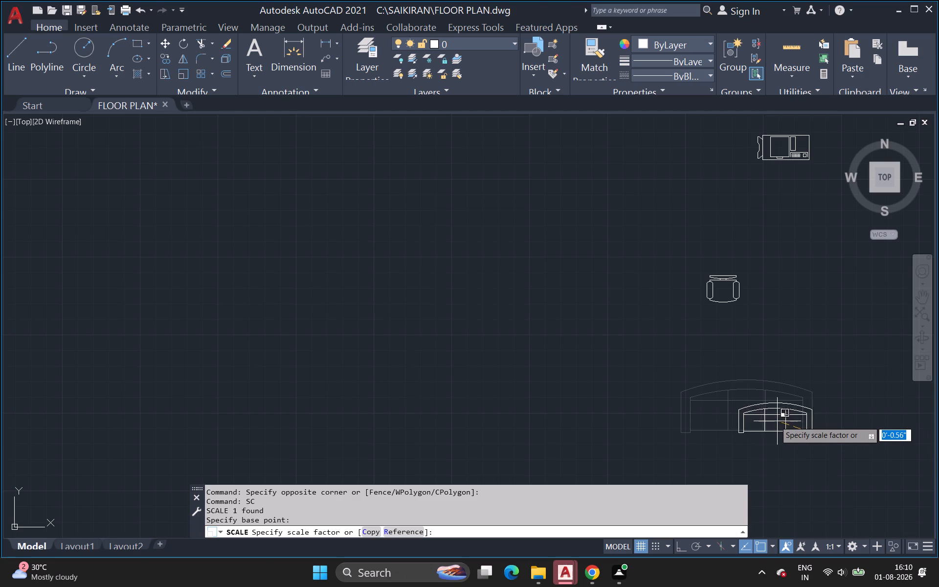
pyautogui.click(781, 424)
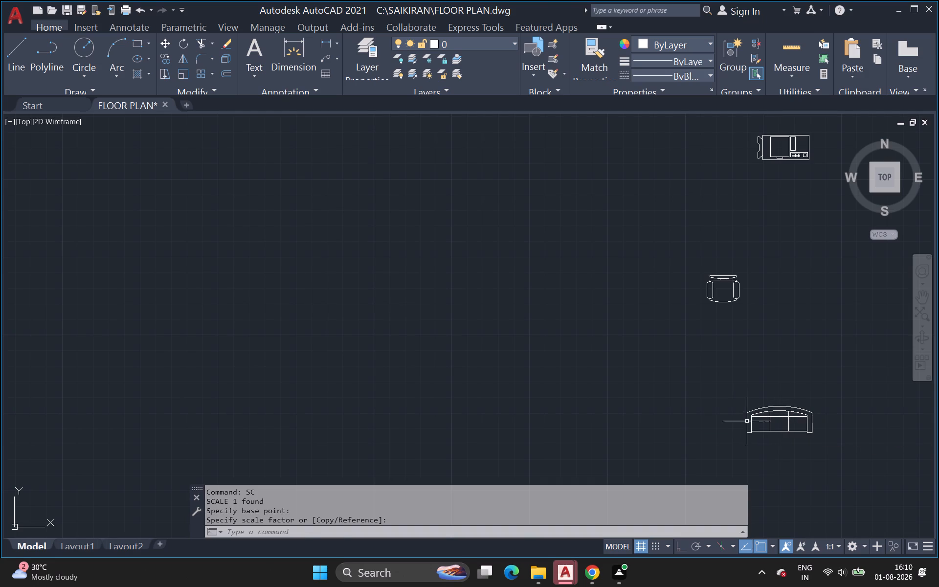
# Move the reduced roundback sofa by its lower-right corner to the free area below the kitchen blocks, east of the floor plan.
pyautogui.moveTo(731, 405); pyautogui.dragTo(739, 410)
pyautogui.click(837, 443)
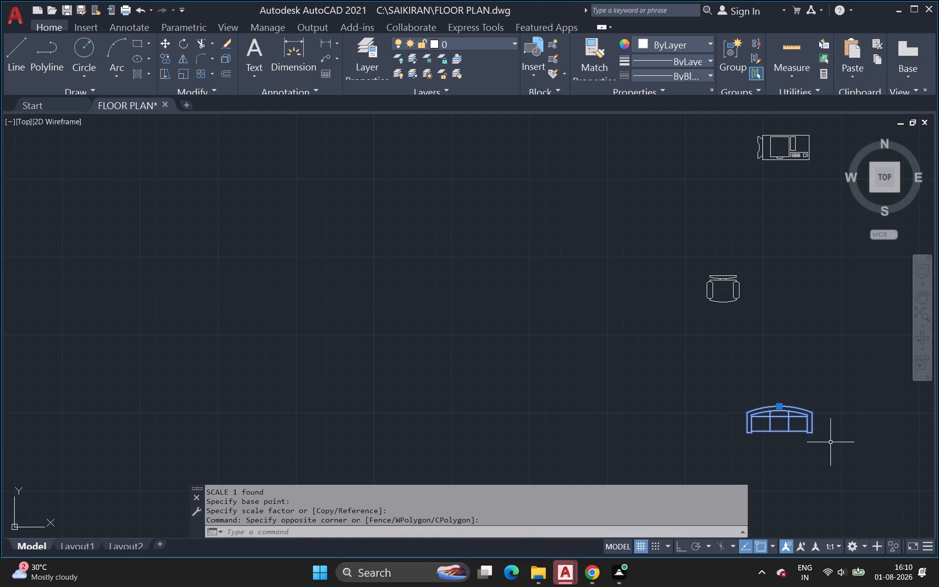
pyautogui.press('m')
pyautogui.press('space')
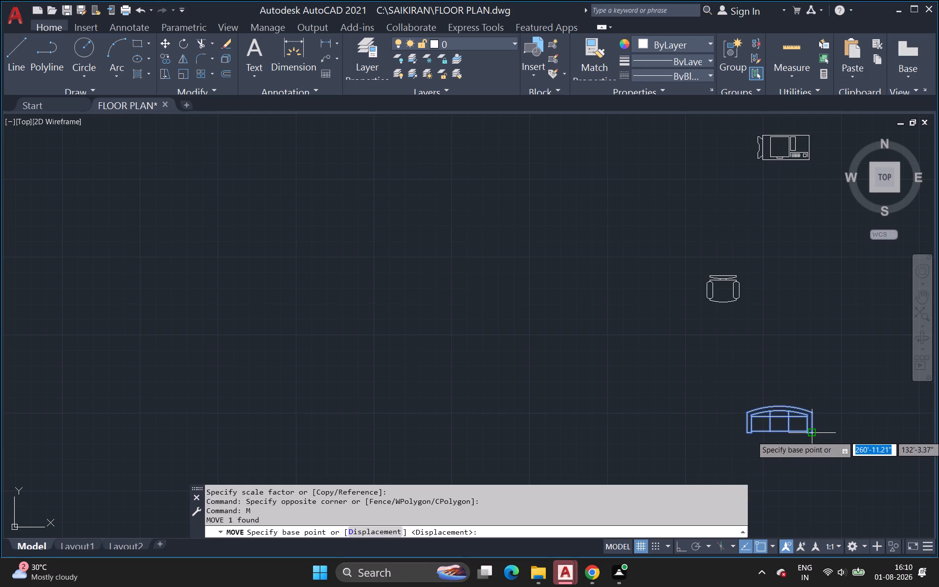
pyautogui.click(813, 432)
pyautogui.moveTo(198, 296); pyautogui.dragTo(397, 350, button='middle')
pyautogui.scroll(-1, 198, 296)
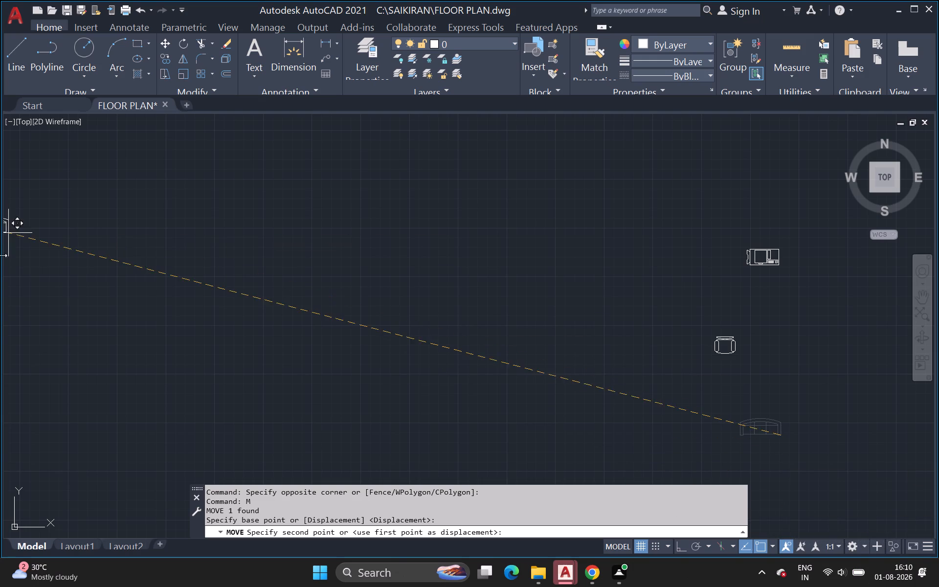
pyautogui.scroll(-1, 115, 295)
pyautogui.moveTo(116, 295); pyautogui.dragTo(369, 333, button='middle')
pyautogui.scroll(-1, 103, 261)
pyautogui.moveTo(103, 261); pyautogui.dragTo(295, 325, button='middle')
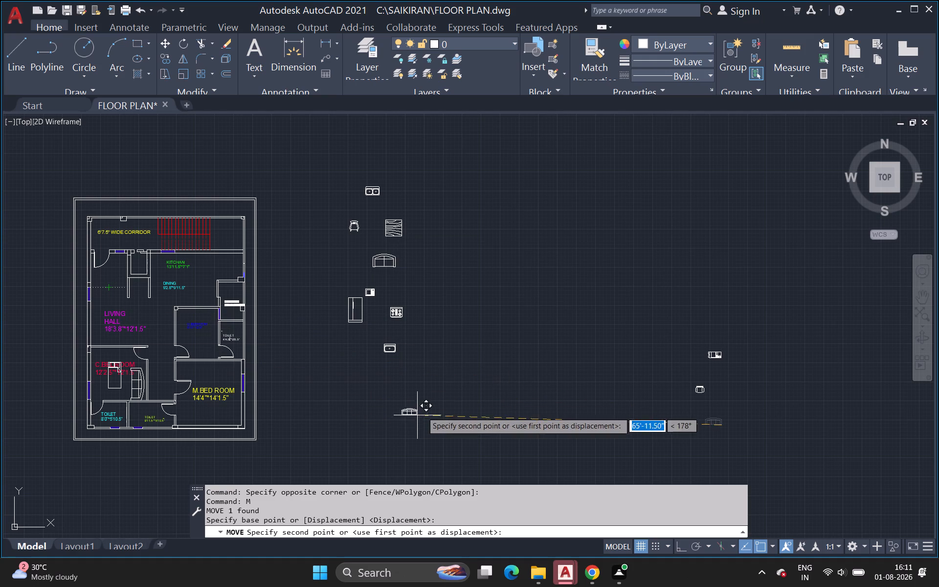
pyautogui.click(433, 401)
# Rotate the reduced roundback sofa by about 90° about its lower-right corner so its curved back faces west.
pyautogui.moveTo(403, 386); pyautogui.dragTo(409, 391)
pyautogui.click(472, 429)
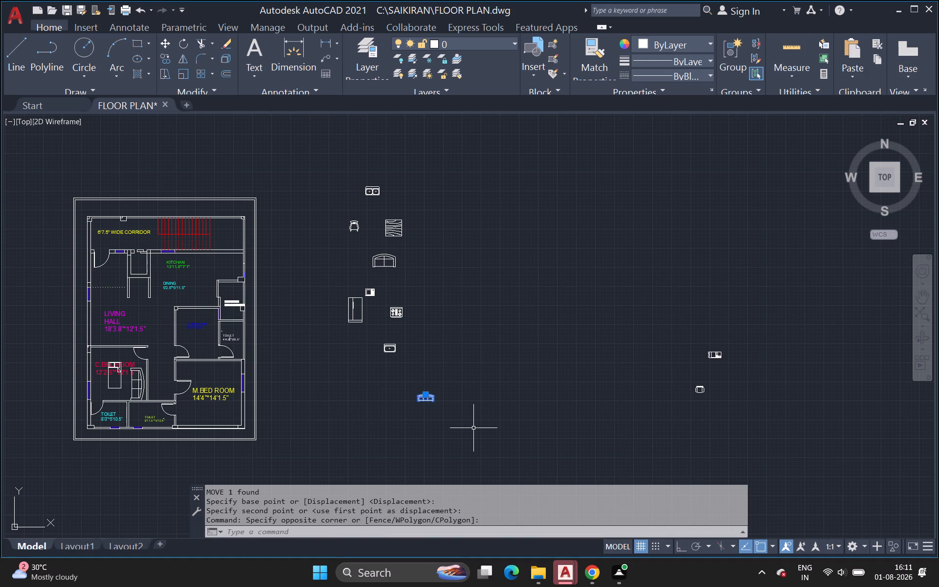
pyautogui.write('RO')
pyautogui.press('space')
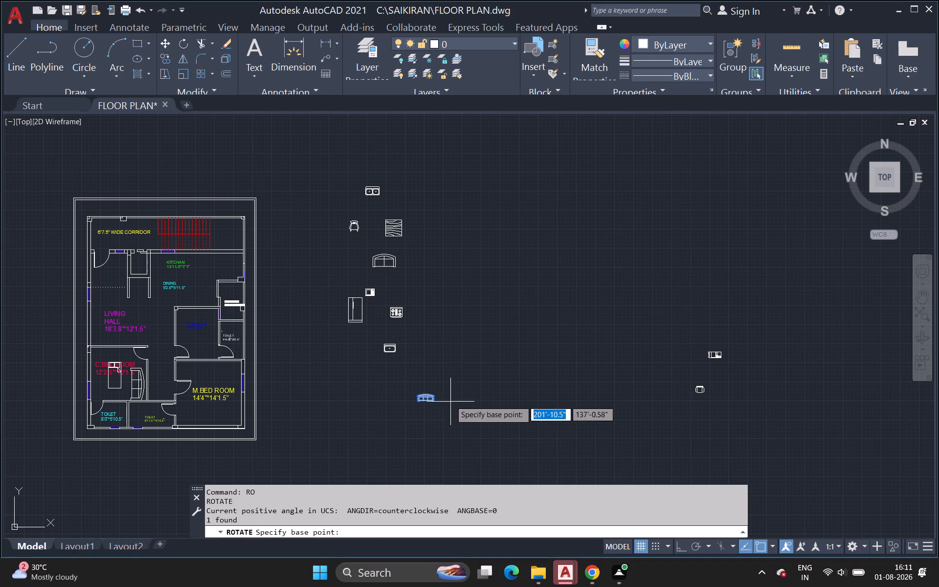
pyautogui.scroll(2, 425, 403)
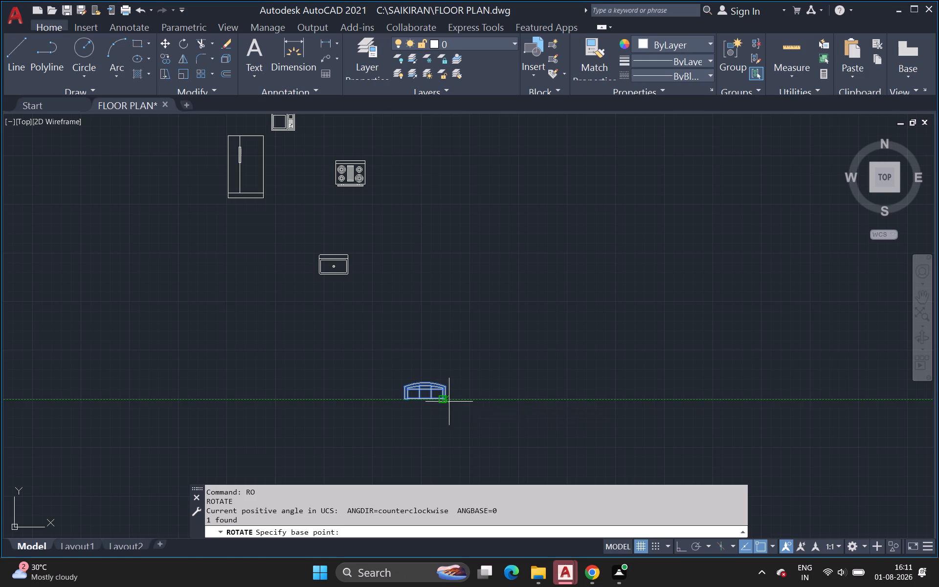
pyautogui.click(446, 399)
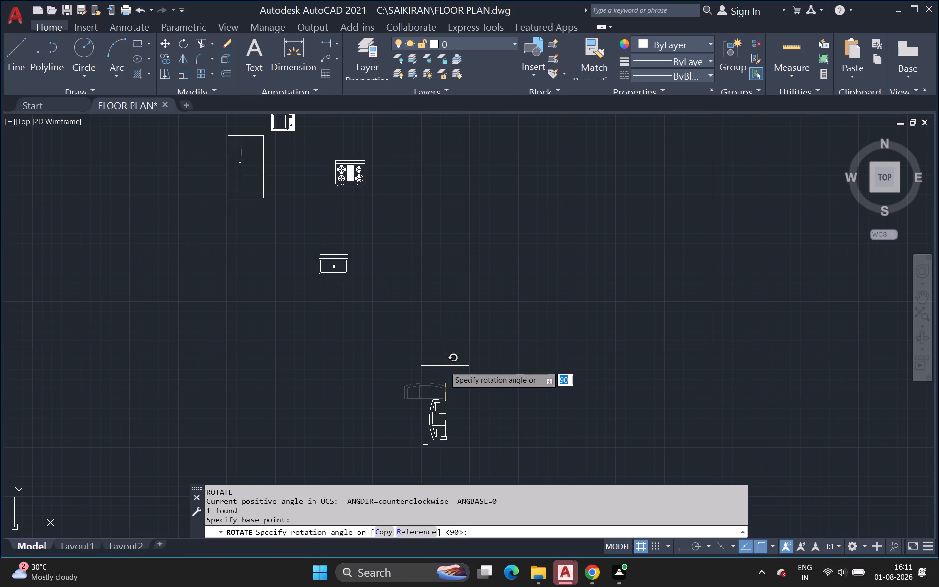
pyautogui.click(445, 366)
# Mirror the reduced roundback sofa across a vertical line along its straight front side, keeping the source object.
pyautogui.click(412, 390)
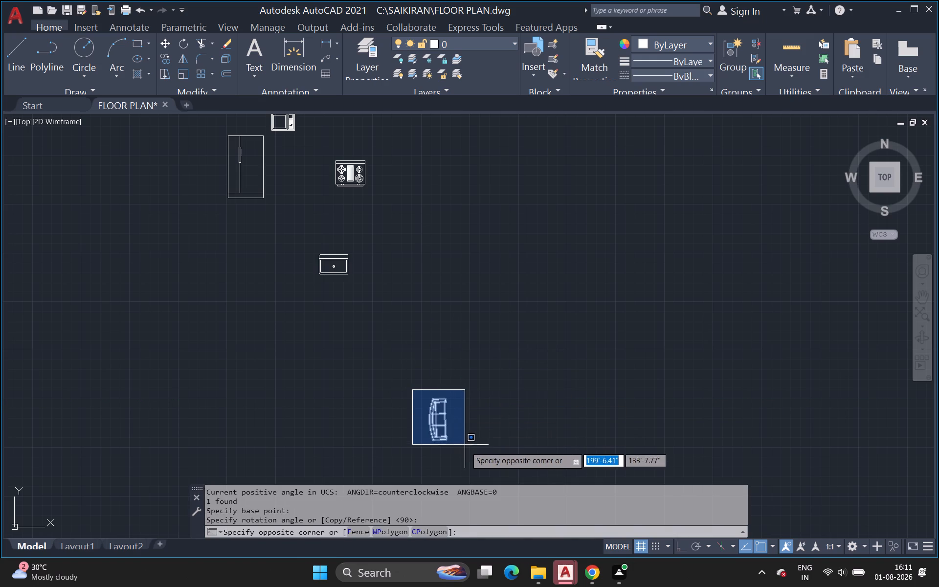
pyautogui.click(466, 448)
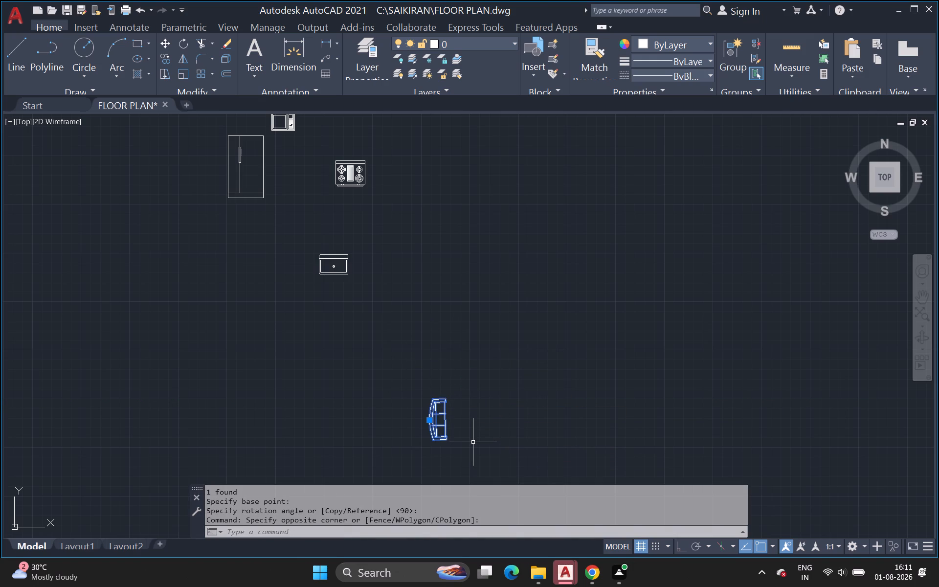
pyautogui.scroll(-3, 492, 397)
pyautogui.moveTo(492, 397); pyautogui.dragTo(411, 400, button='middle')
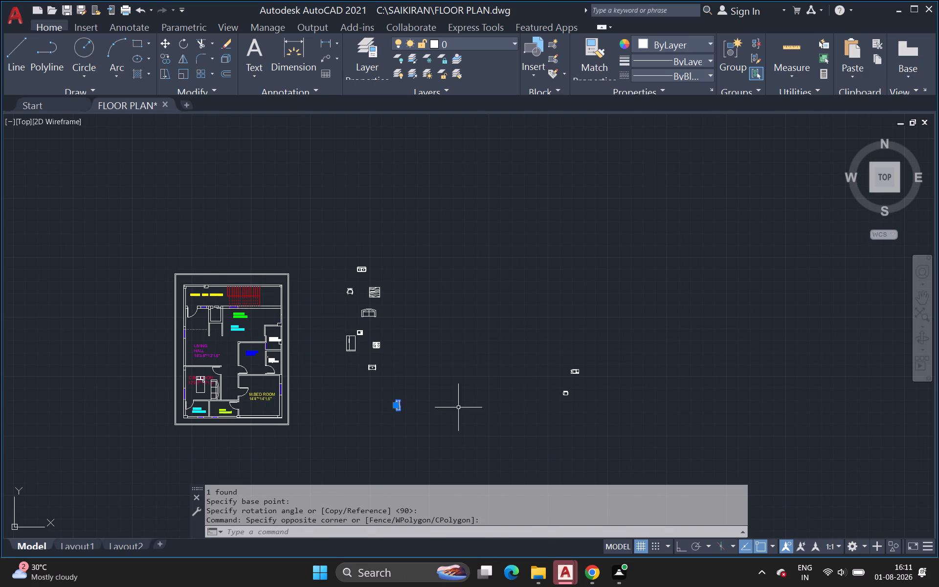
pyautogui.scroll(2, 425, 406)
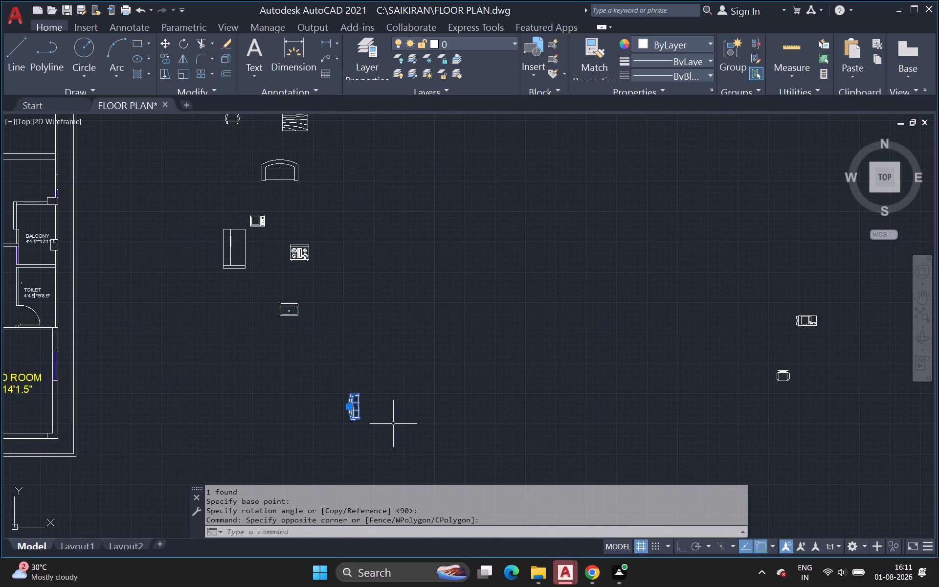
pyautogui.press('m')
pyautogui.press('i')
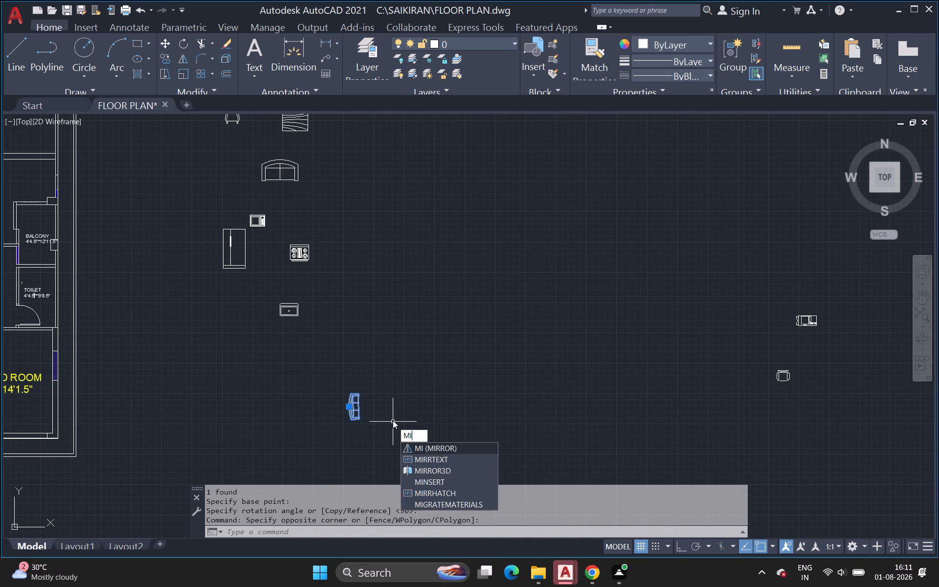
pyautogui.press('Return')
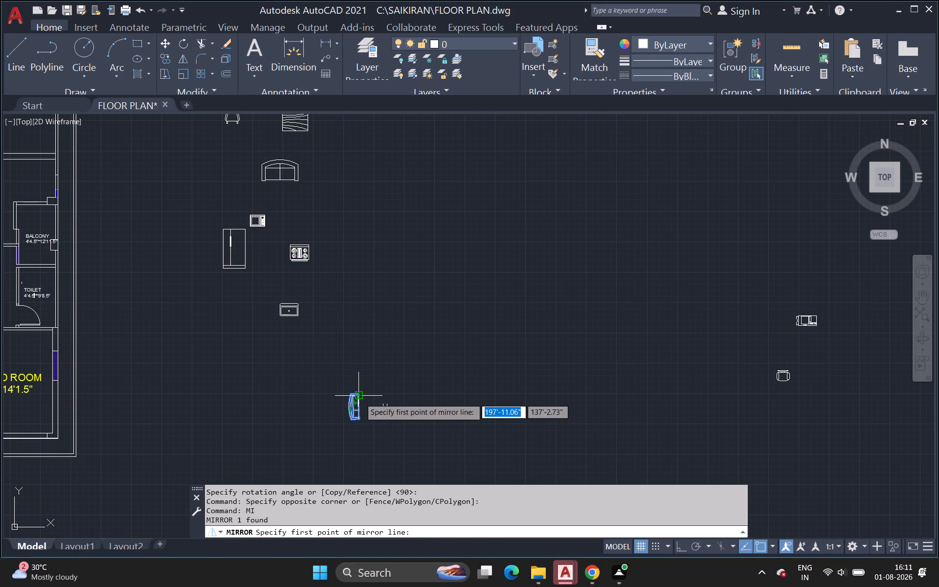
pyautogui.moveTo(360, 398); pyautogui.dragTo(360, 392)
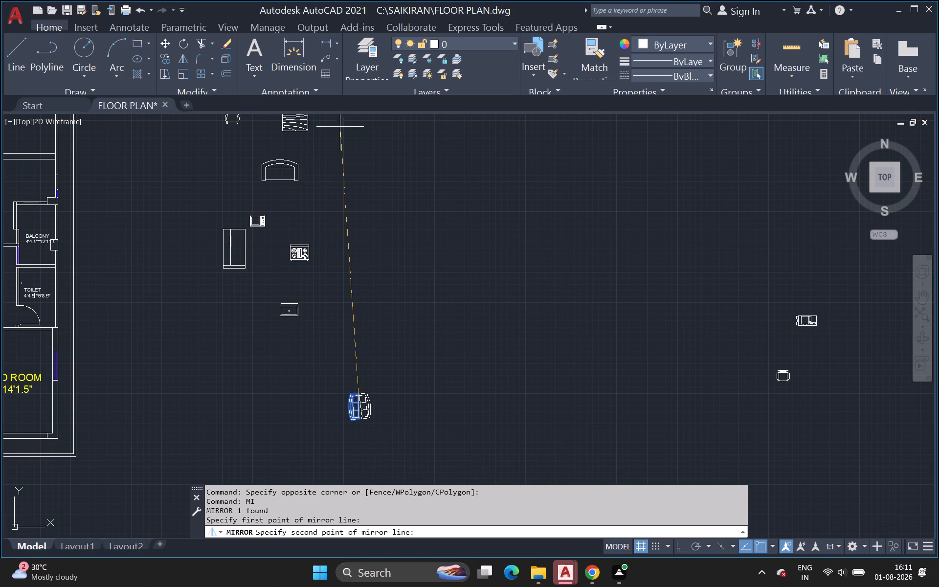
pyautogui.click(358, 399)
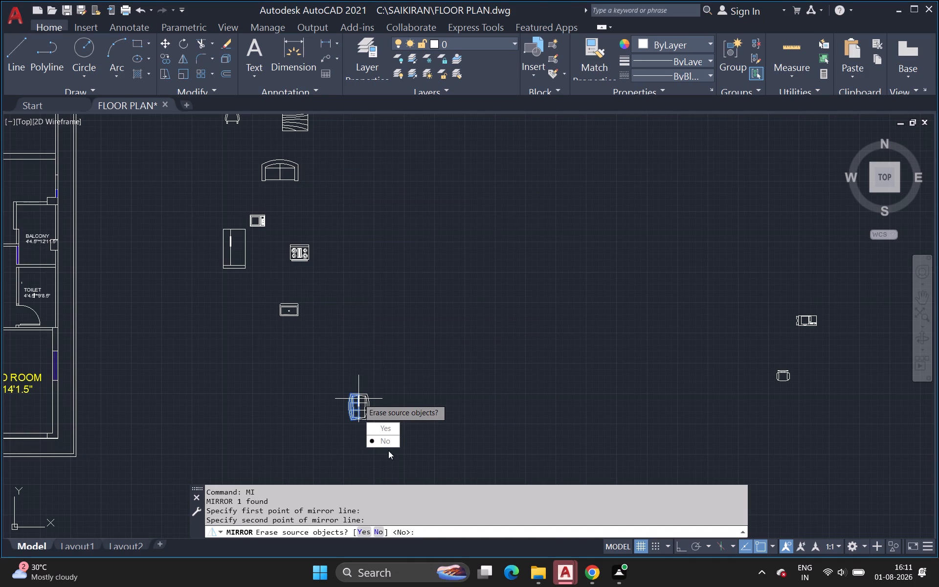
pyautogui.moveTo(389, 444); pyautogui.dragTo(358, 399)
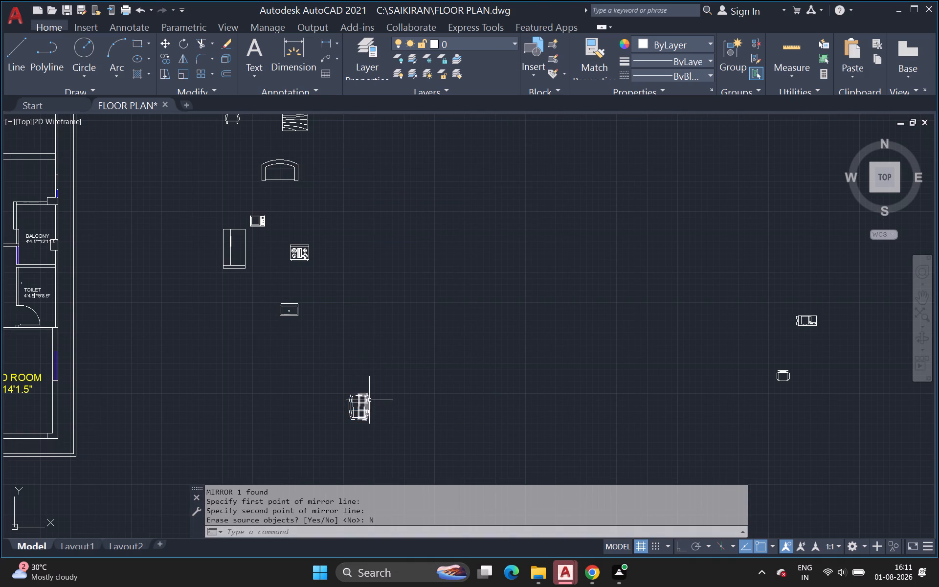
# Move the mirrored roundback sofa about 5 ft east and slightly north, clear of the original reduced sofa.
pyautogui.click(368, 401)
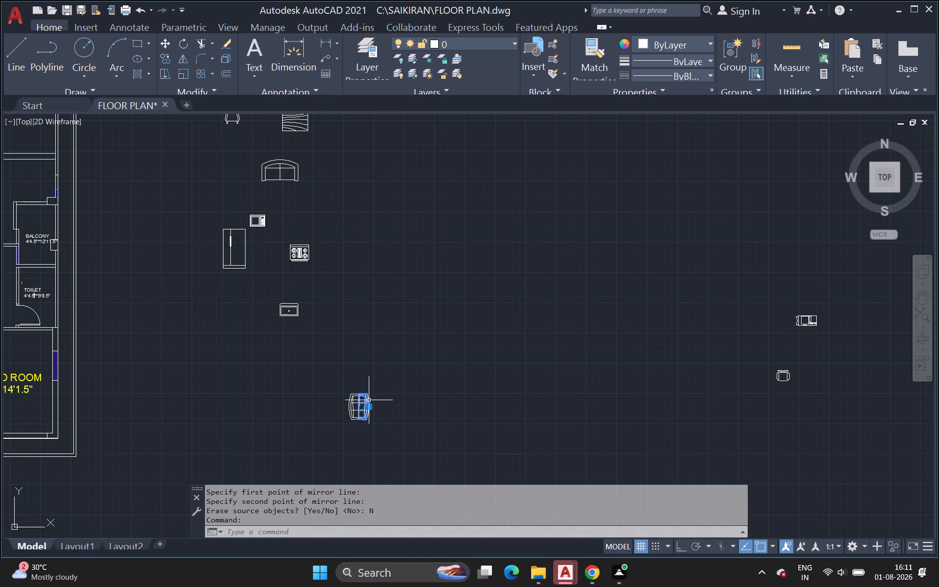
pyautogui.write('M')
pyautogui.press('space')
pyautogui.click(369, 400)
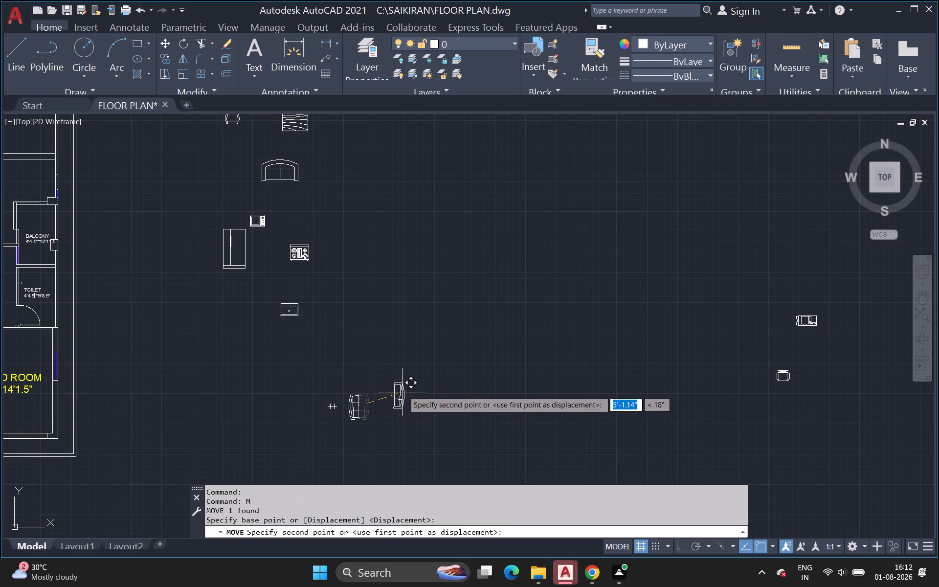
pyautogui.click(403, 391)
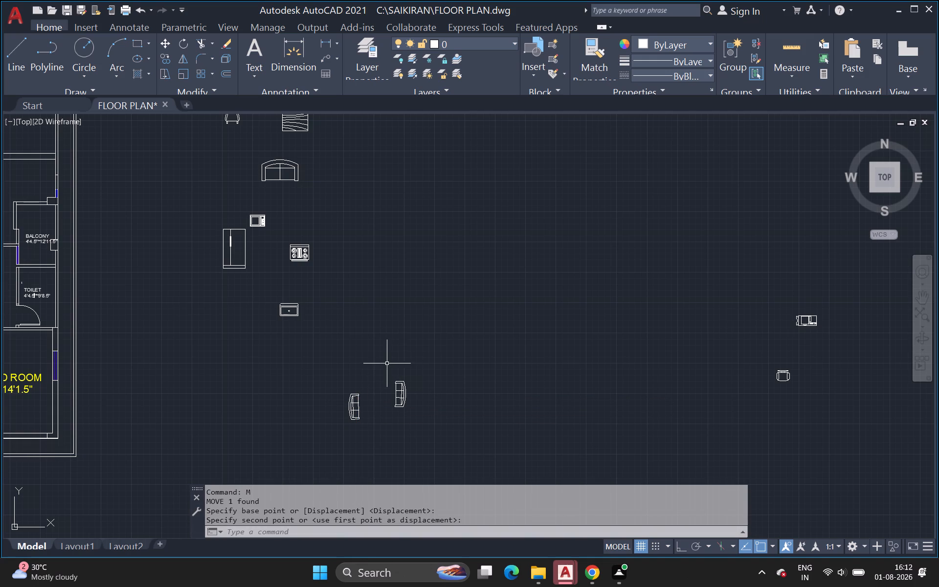
# Move both reduced roundback sofas together into the living hall, with the west-backed sofa near the hall's west wall.
pyautogui.moveTo(386, 371); pyautogui.dragTo(388, 379)
pyautogui.click(425, 416)
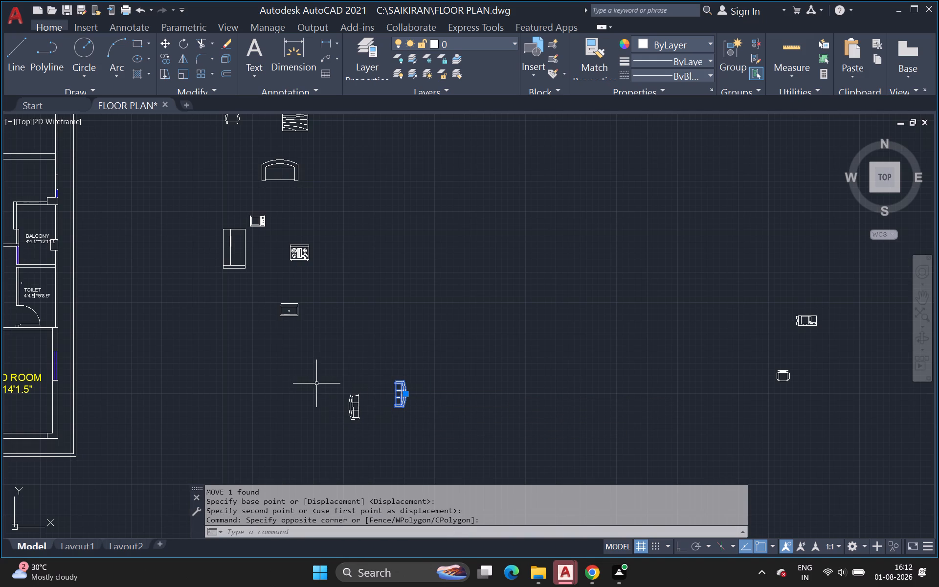
pyautogui.moveTo(323, 376); pyautogui.dragTo(325, 389)
pyautogui.click(371, 428)
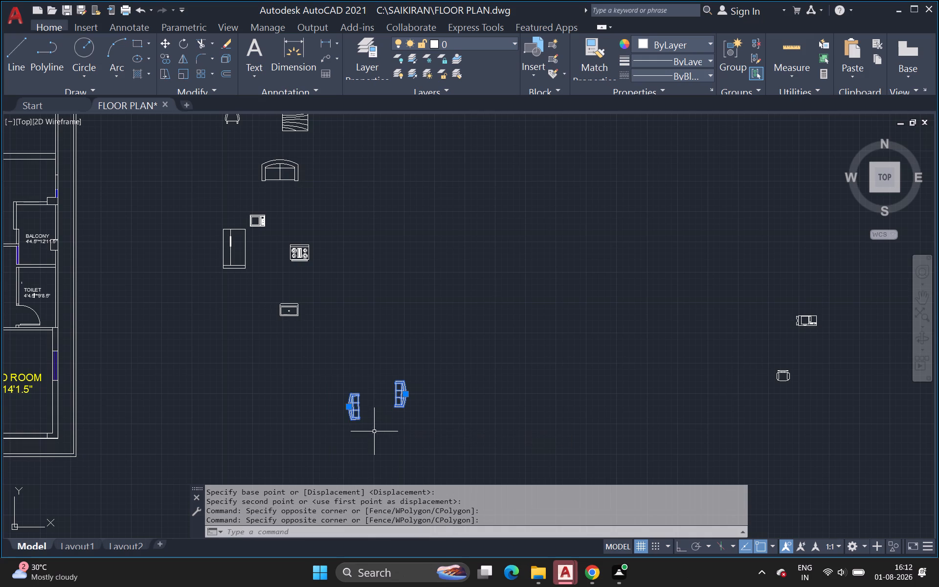
pyautogui.press('m')
pyautogui.press('space')
pyautogui.click(358, 420)
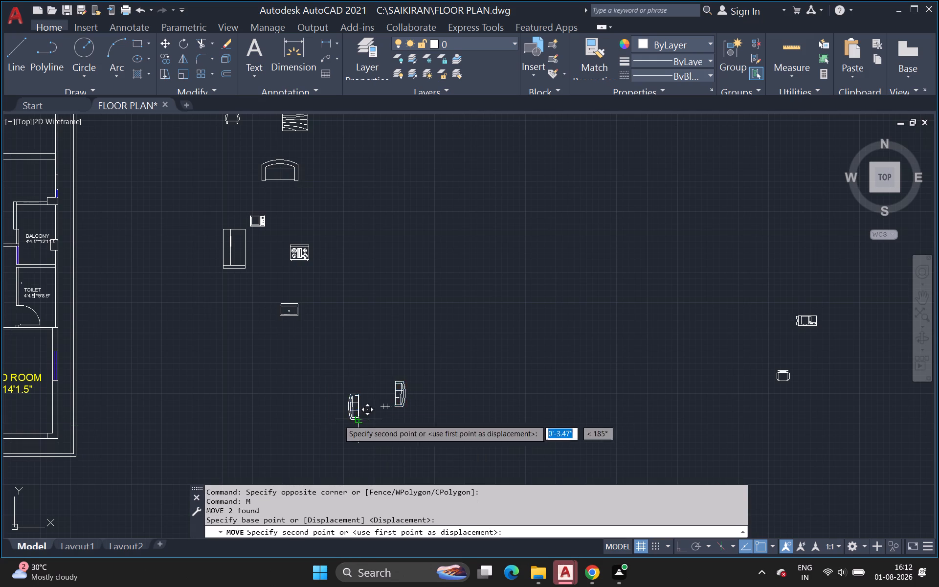
pyautogui.scroll(-2, 214, 398)
pyautogui.moveTo(212, 398); pyautogui.dragTo(248, 369, button='middle')
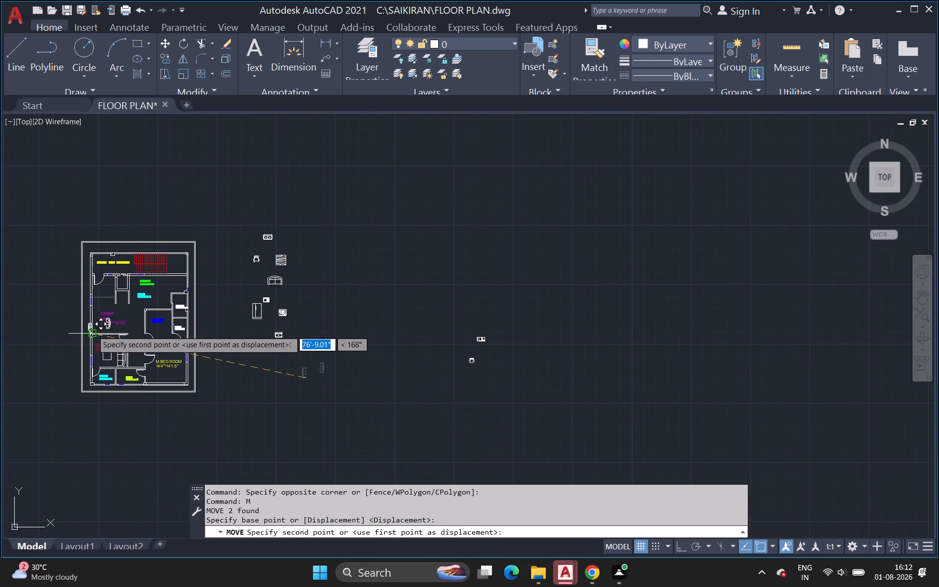
pyautogui.scroll(3, 92, 331)
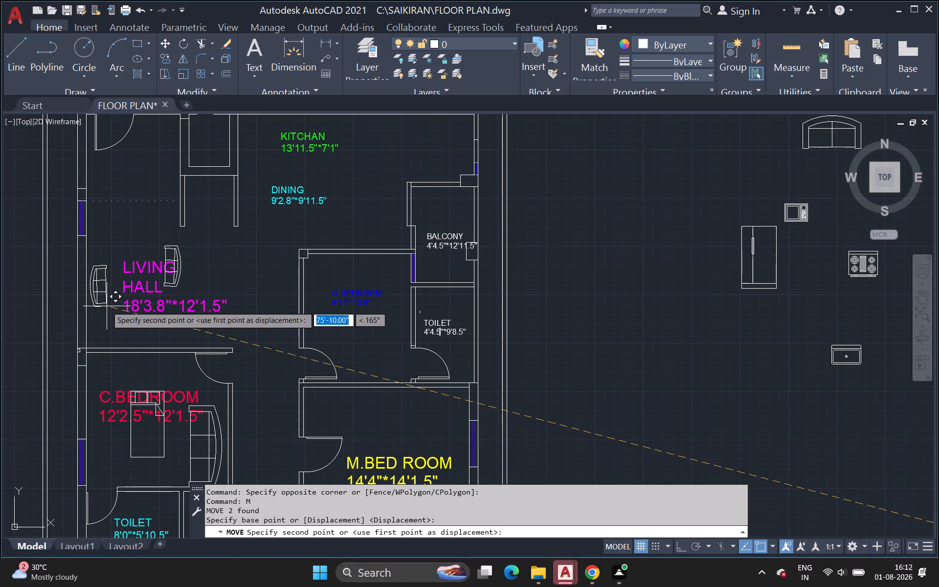
pyautogui.click(107, 306)
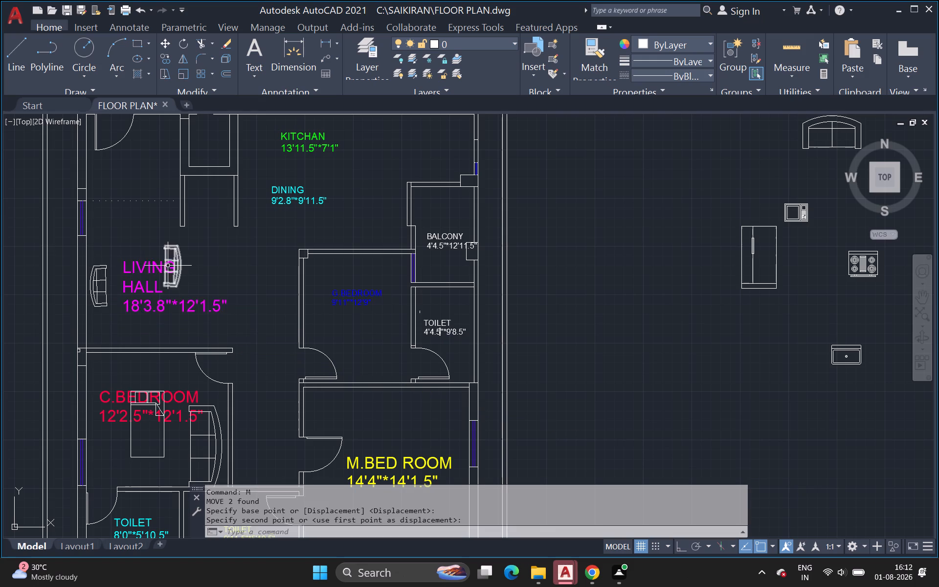
# Delete the mirrored roundback sofa in the living hall together with the LIVING HALL text label it overlaps.
pyautogui.click(172, 263)
pyautogui.click(177, 260)
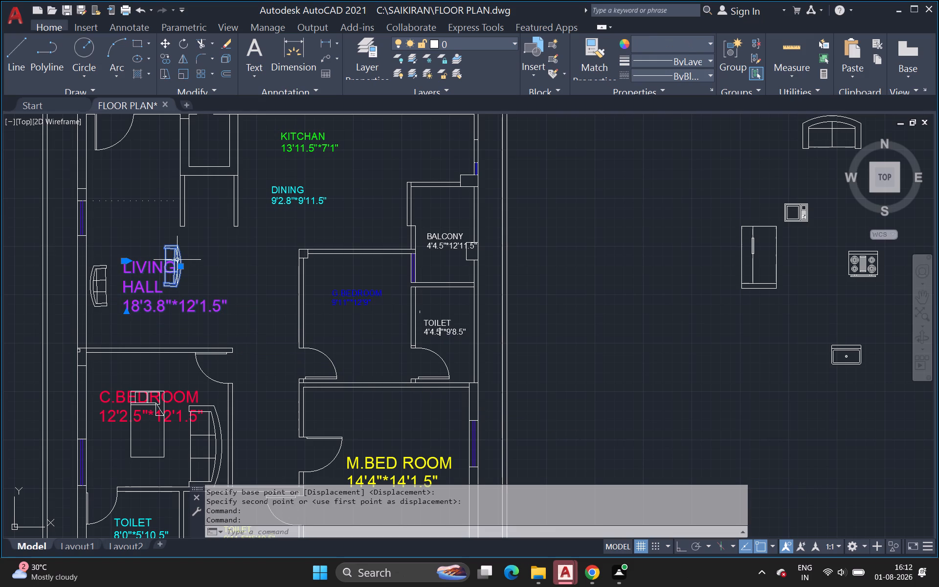
pyautogui.press('Delete')
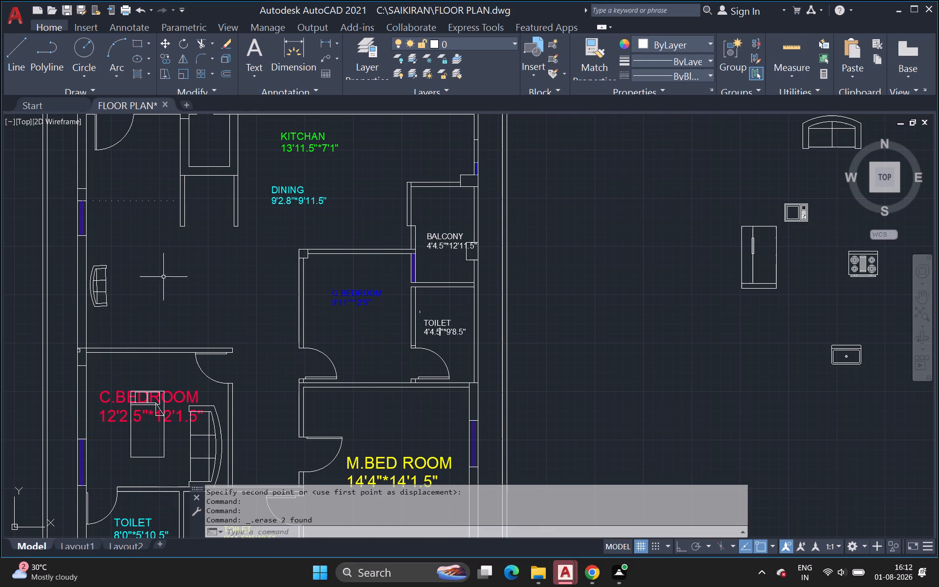
# Insert the Desk - 30 x 60 in. block from DesignCenter's Home - Space Planner drawing, east of the master bedroom outside the plan.
pyautogui.moveTo(157, 281); pyautogui.dragTo(160, 286, button='middle')
pyautogui.scroll(-1, 160, 286)
pyautogui.moveTo(424, 268); pyautogui.dragTo(417, 298, button='middle')
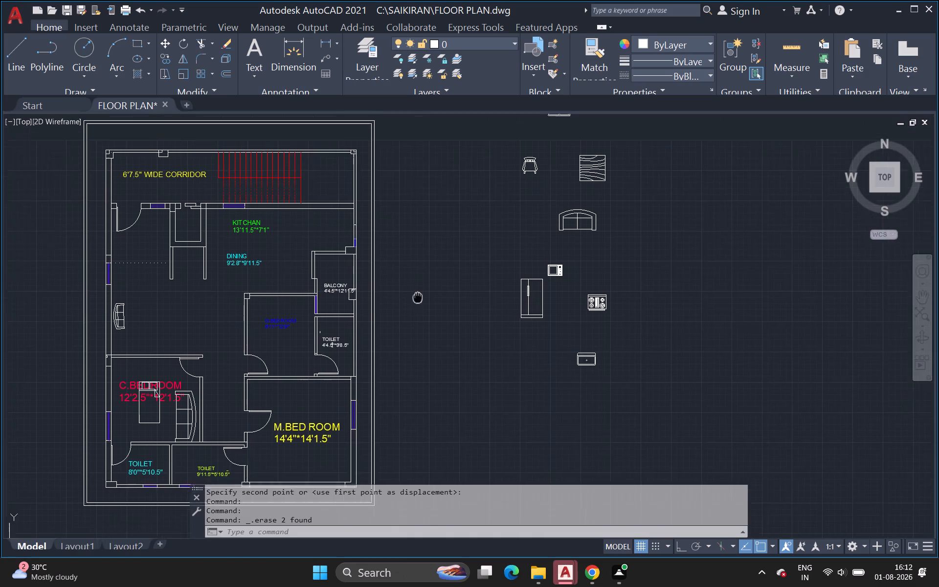
pyautogui.moveTo(417, 298); pyautogui.dragTo(382, 318, button='middle')
pyautogui.scroll(-1, 387, 306)
pyautogui.scroll(1, 469, 263)
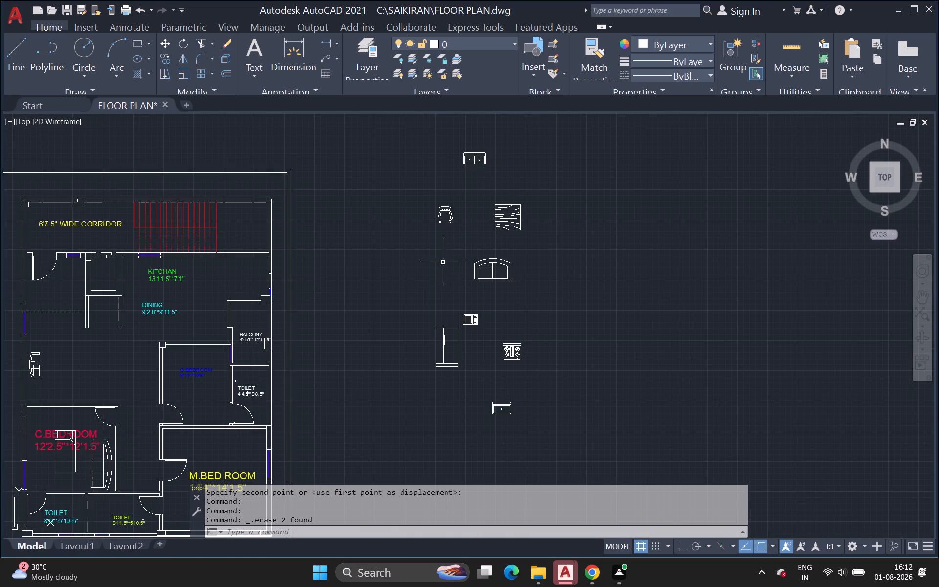
pyautogui.write('DC')
pyautogui.press('Return')
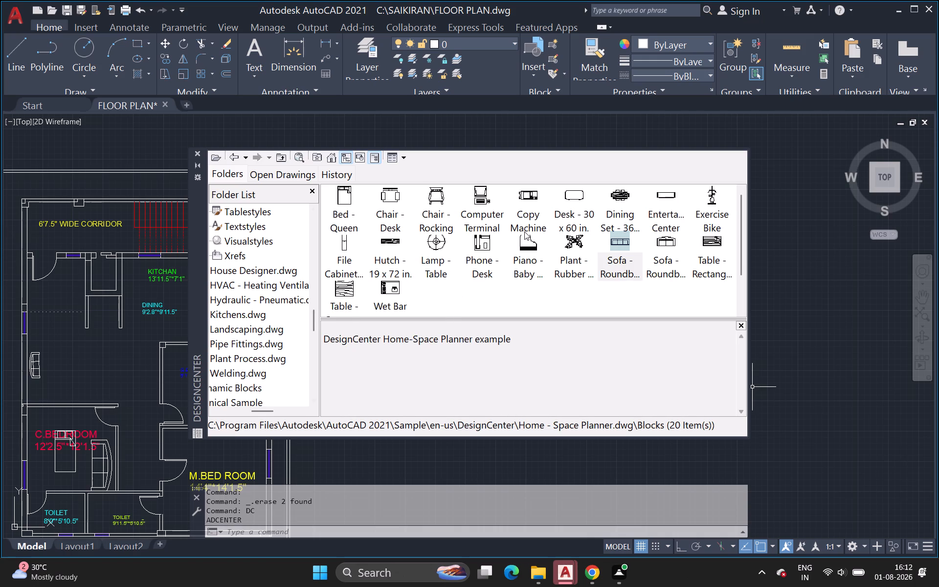
pyautogui.doubleClick(572, 196)
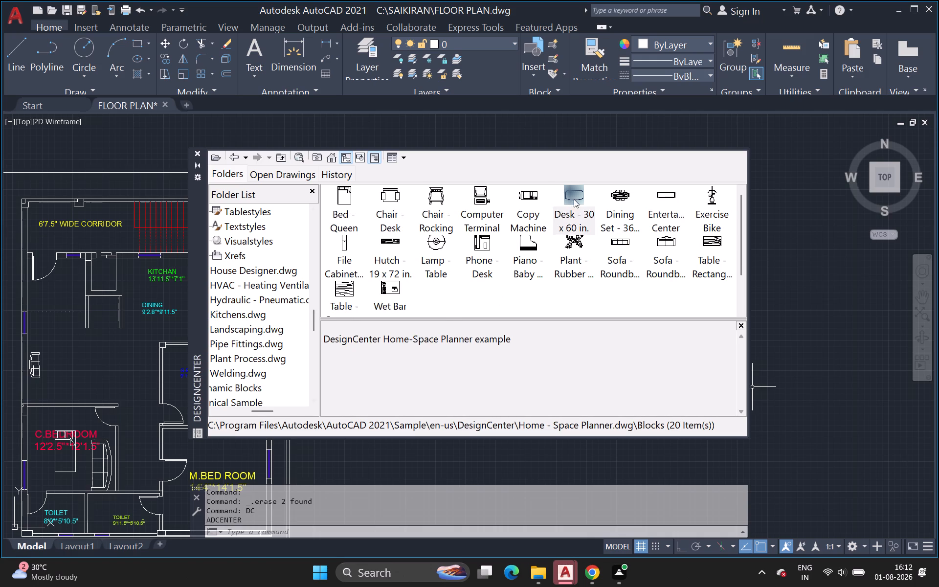
pyautogui.doubleClick(577, 215)
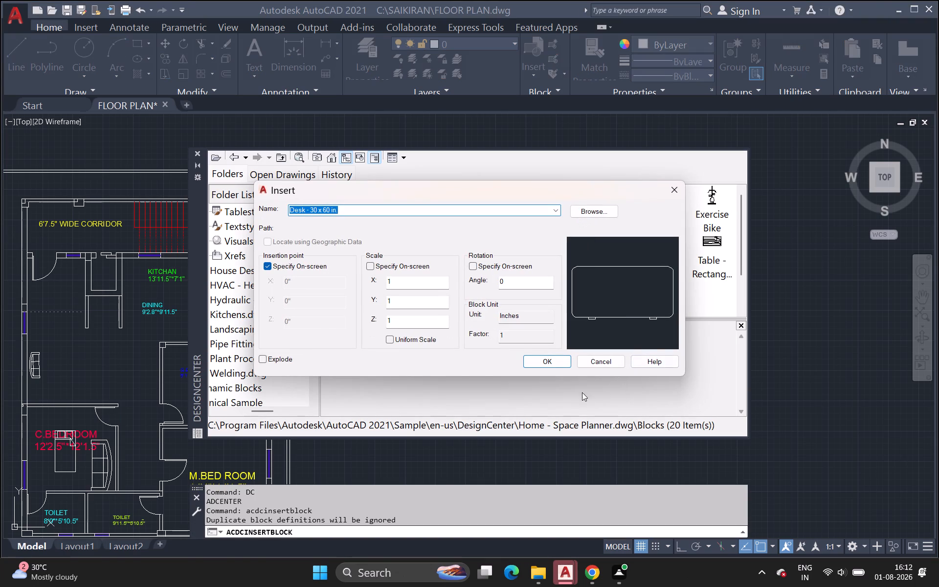
pyautogui.click(546, 363)
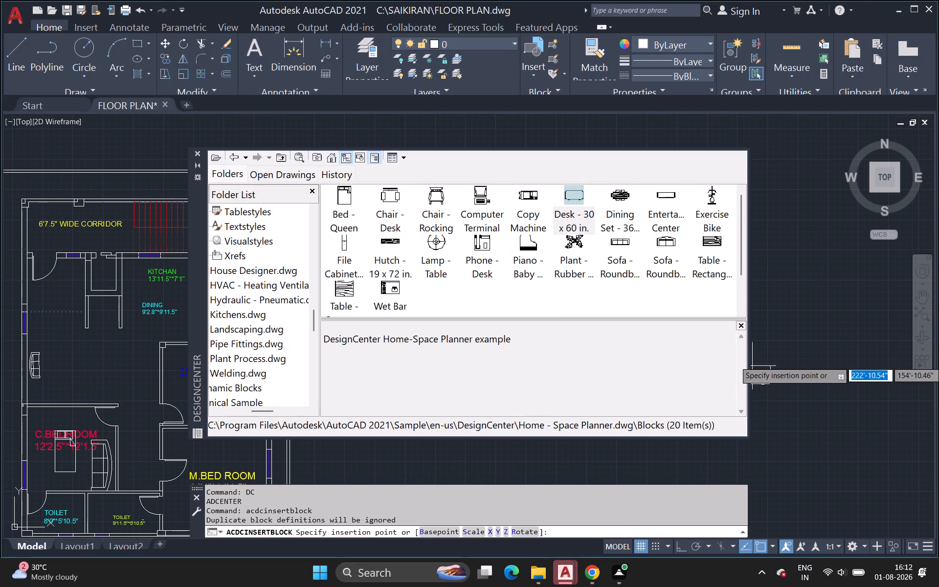
pyautogui.click(365, 448)
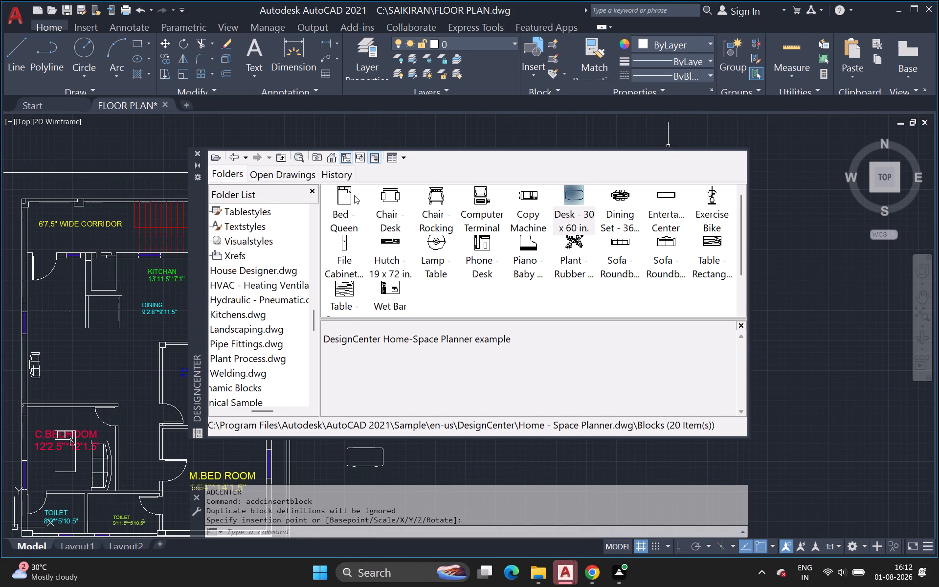
pyautogui.click(198, 151)
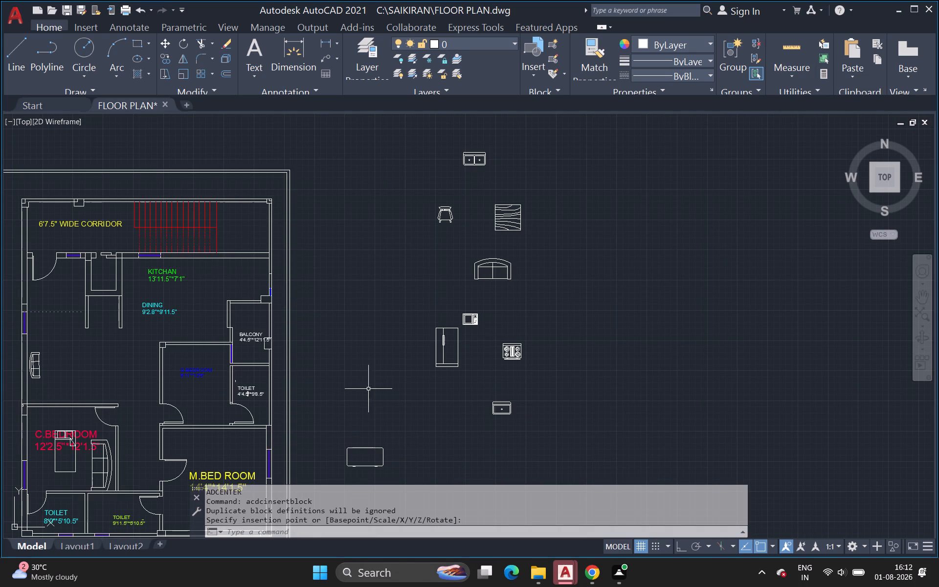
# Scale the newly inserted desk outside the plan up to about one and a half times its size.
pyautogui.click(327, 437)
pyautogui.click(432, 489)
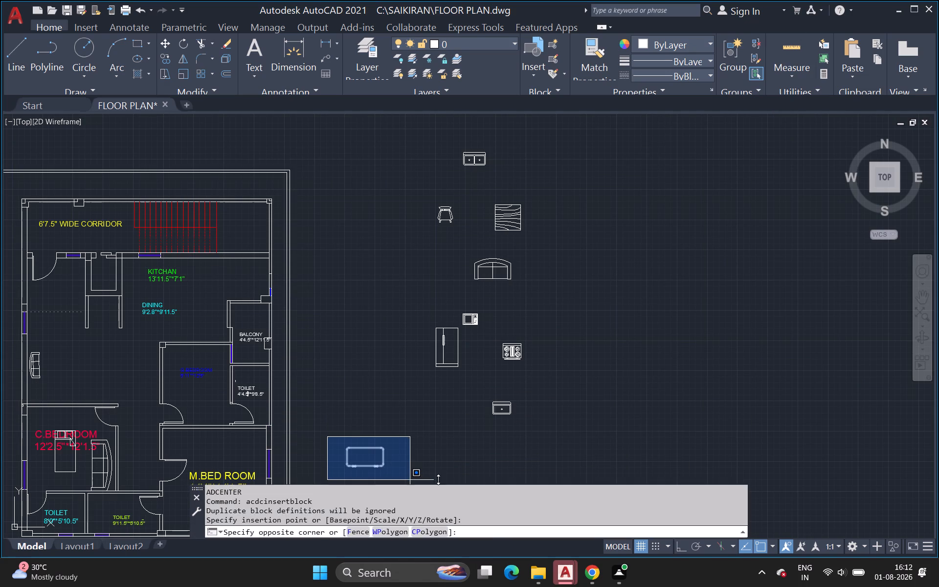
pyautogui.click(412, 478)
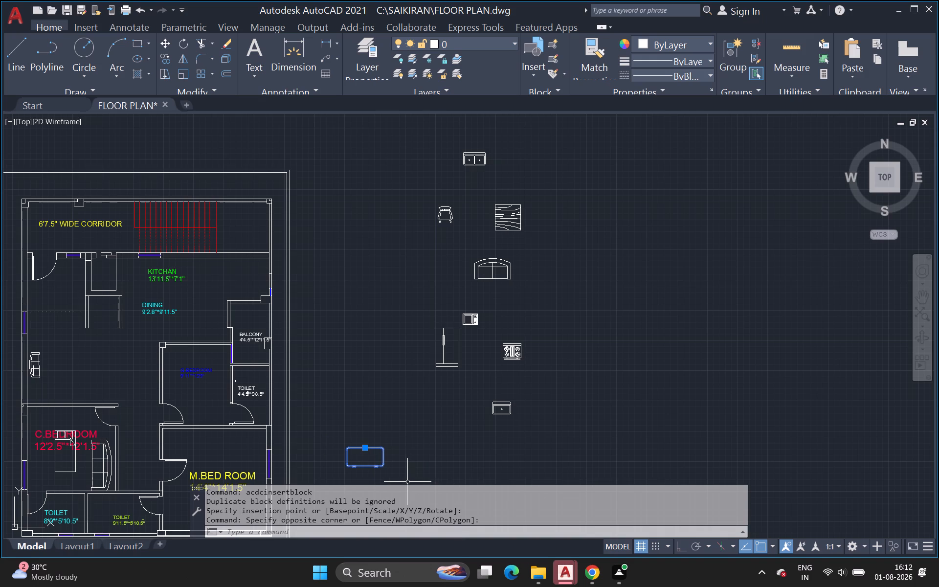
pyautogui.moveTo(389, 481); pyautogui.dragTo(389, 454, button='middle')
pyautogui.press('s')
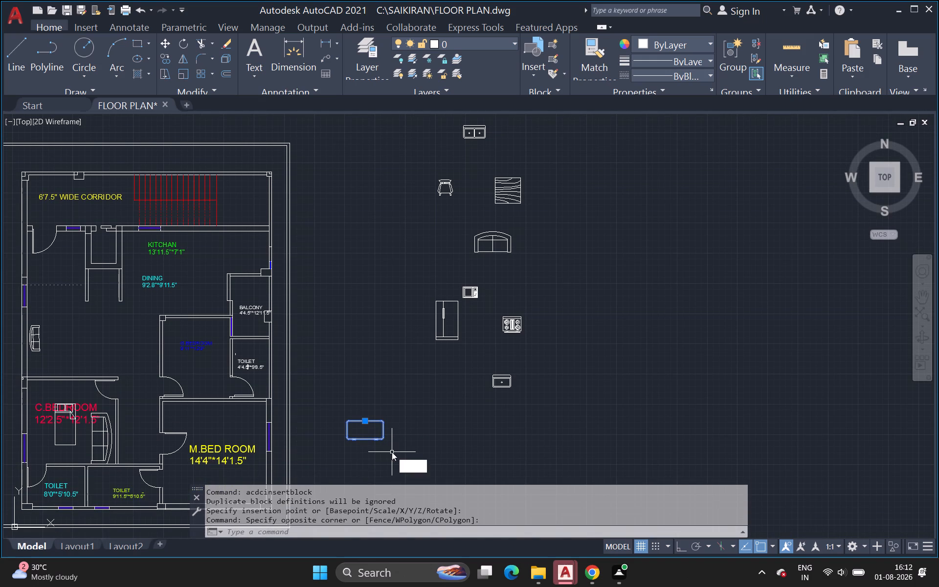
pyautogui.press('c')
pyautogui.press('Return')
pyautogui.click(382, 438)
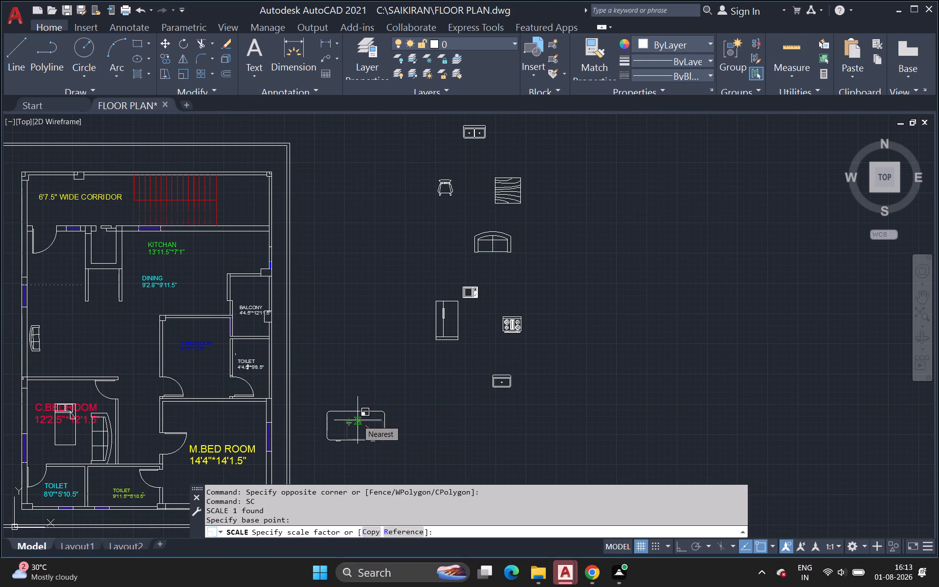
pyautogui.click(358, 420)
# Rotate the enlarged desk about 91 degrees around its southeast corner so its long side runs north-south.
pyautogui.click(311, 400)
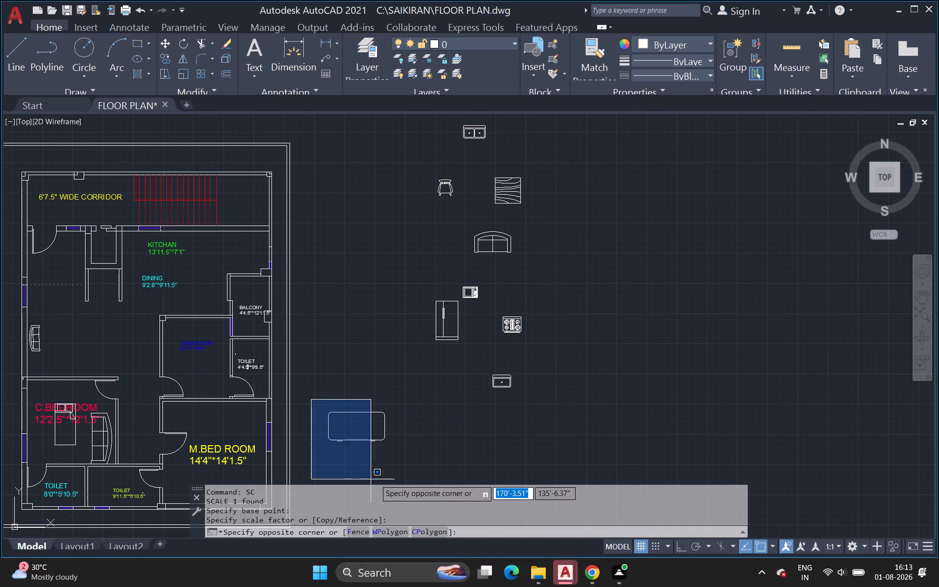
pyautogui.click(403, 469)
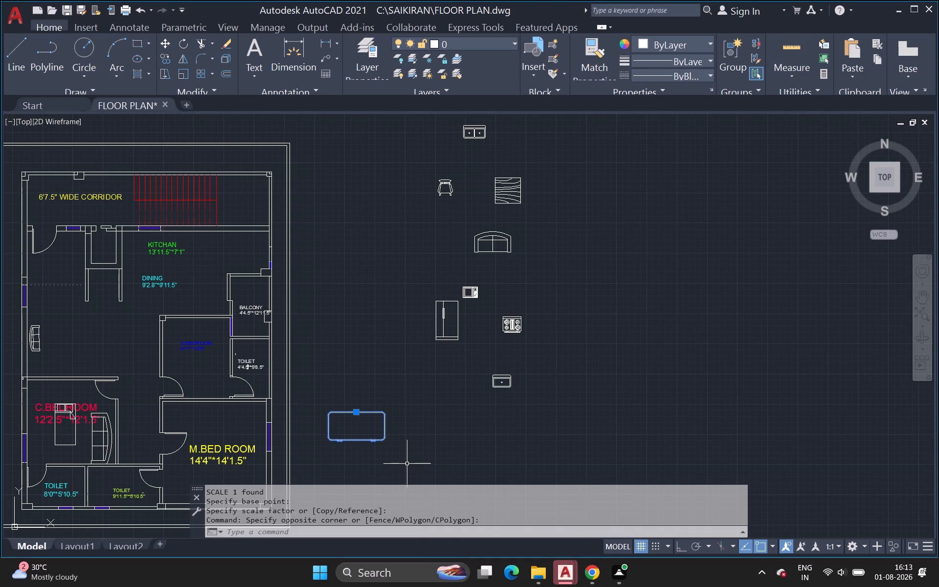
pyautogui.press('r')
pyautogui.press('o')
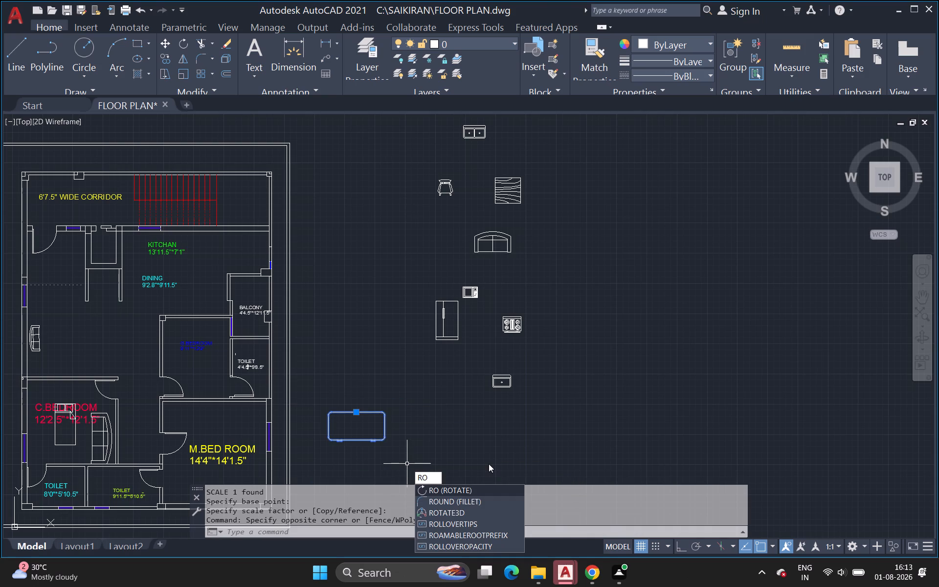
pyautogui.press('Return')
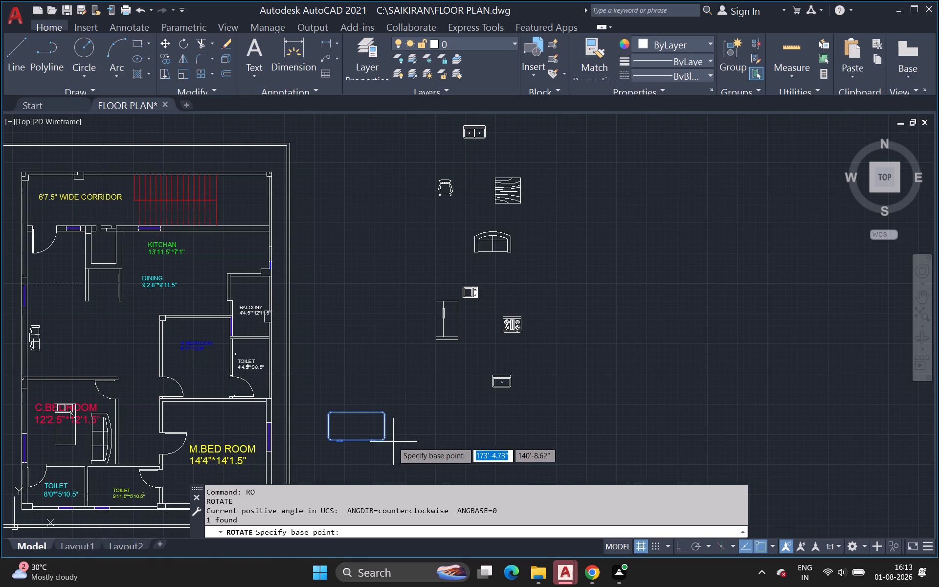
pyautogui.click(386, 436)
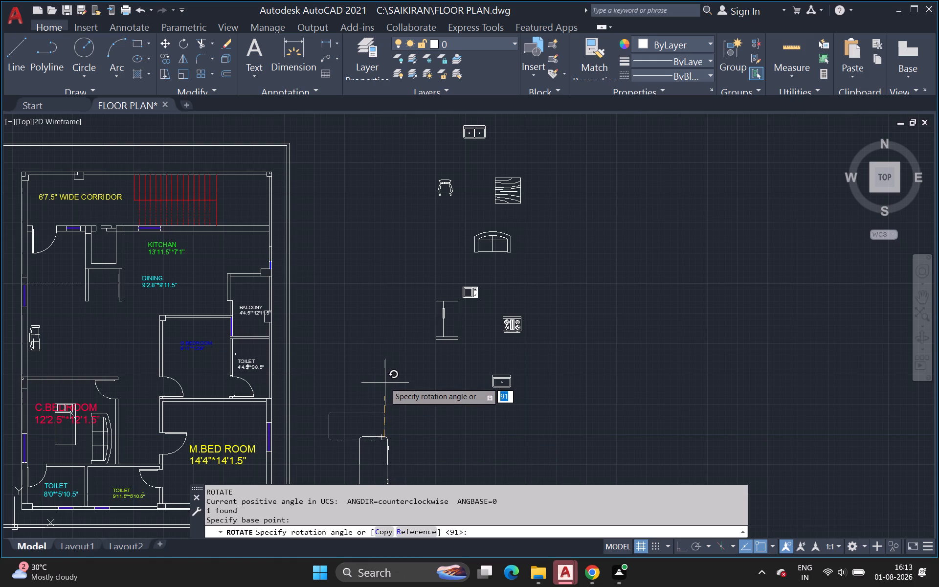
pyautogui.click(385, 383)
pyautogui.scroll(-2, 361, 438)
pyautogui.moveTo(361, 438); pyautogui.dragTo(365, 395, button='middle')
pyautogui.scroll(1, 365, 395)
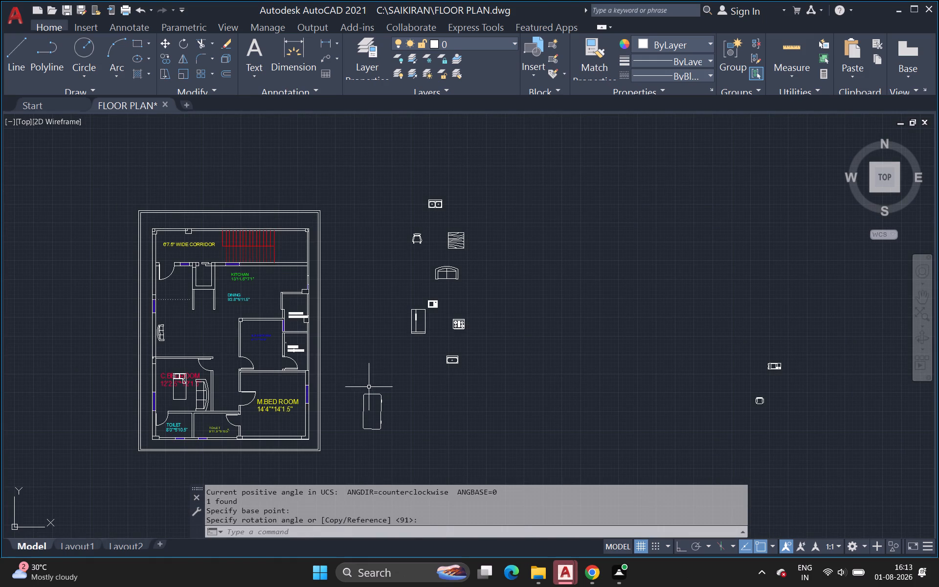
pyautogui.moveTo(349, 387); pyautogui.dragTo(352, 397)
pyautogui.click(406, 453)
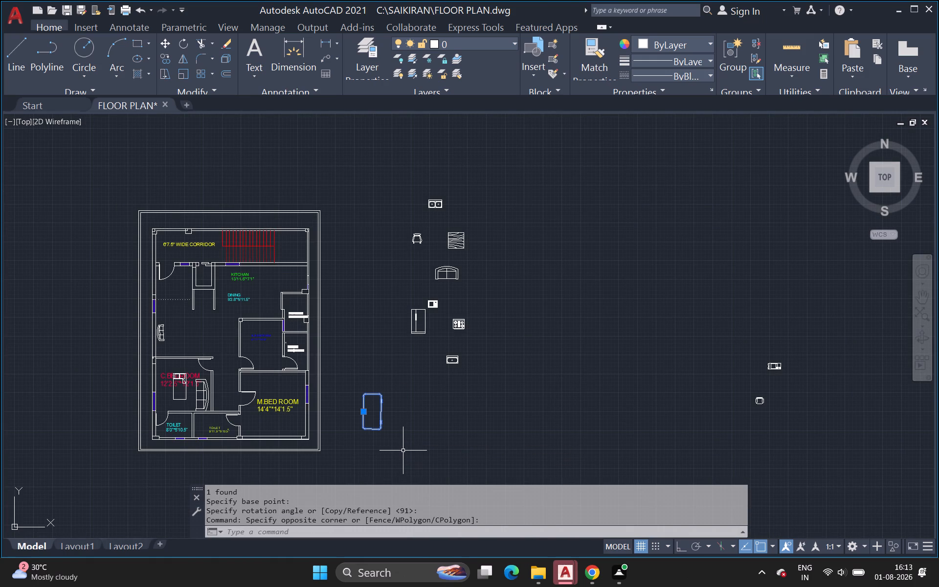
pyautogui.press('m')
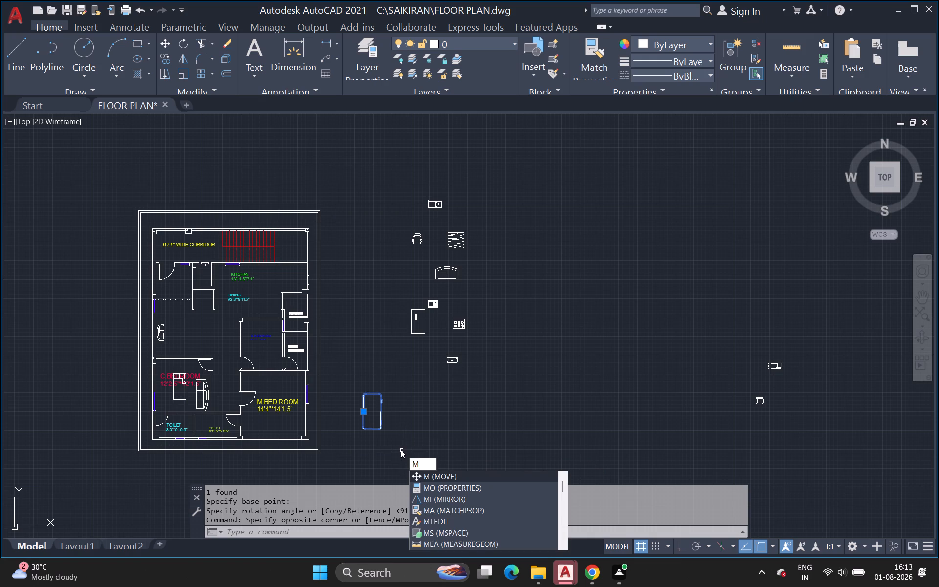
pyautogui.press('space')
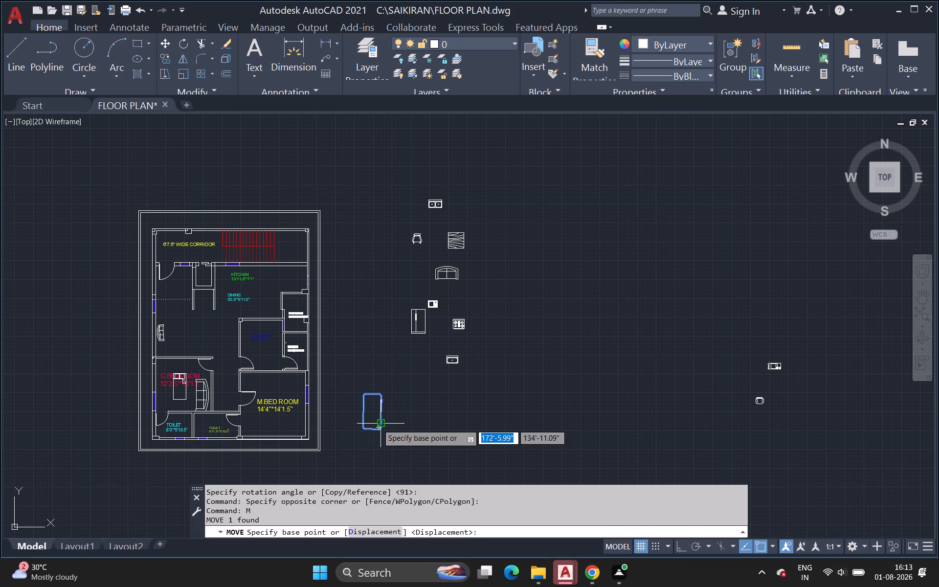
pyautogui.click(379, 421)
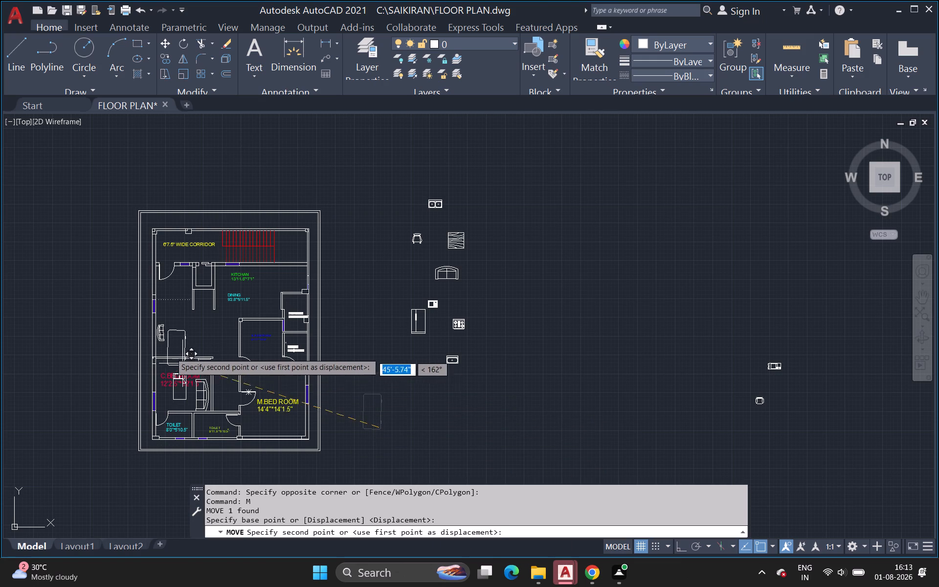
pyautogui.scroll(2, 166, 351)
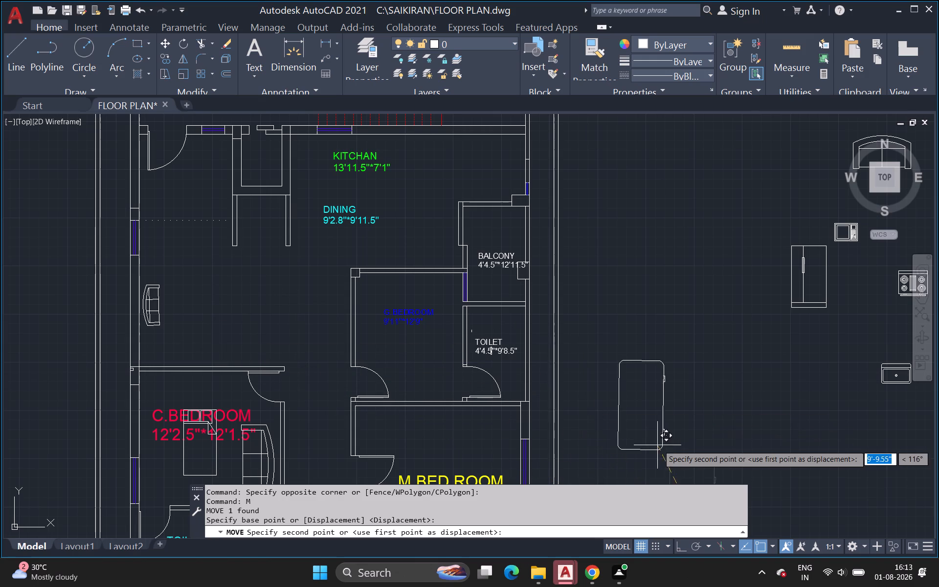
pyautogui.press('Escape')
# Scale the rotated desk down to about two thirds of its size, from its southwest corner.
pyautogui.scroll(-2, 680, 433)
pyautogui.moveTo(679, 433); pyautogui.dragTo(678, 433, button='middle')
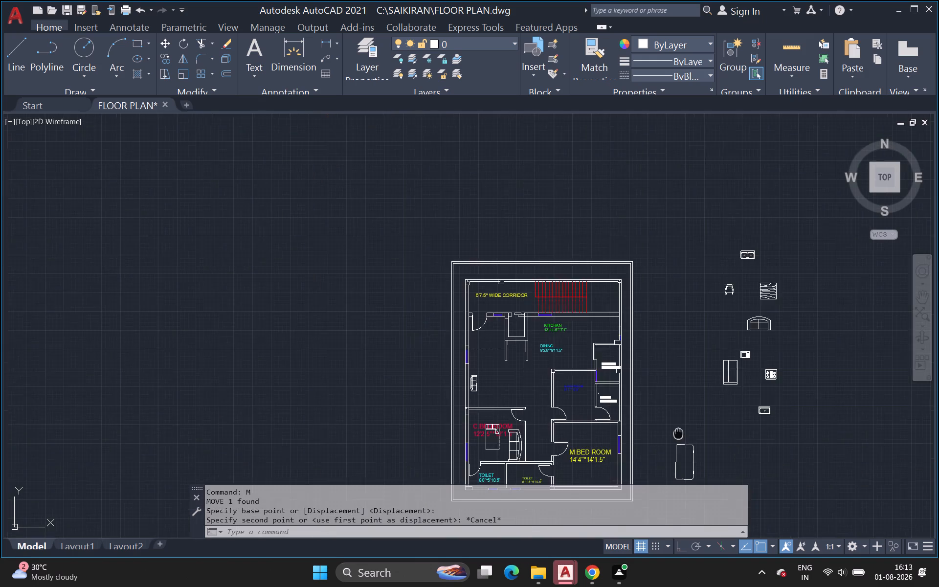
pyautogui.moveTo(678, 433); pyautogui.dragTo(618, 355, button='middle')
pyautogui.click(601, 356)
pyautogui.click(670, 444)
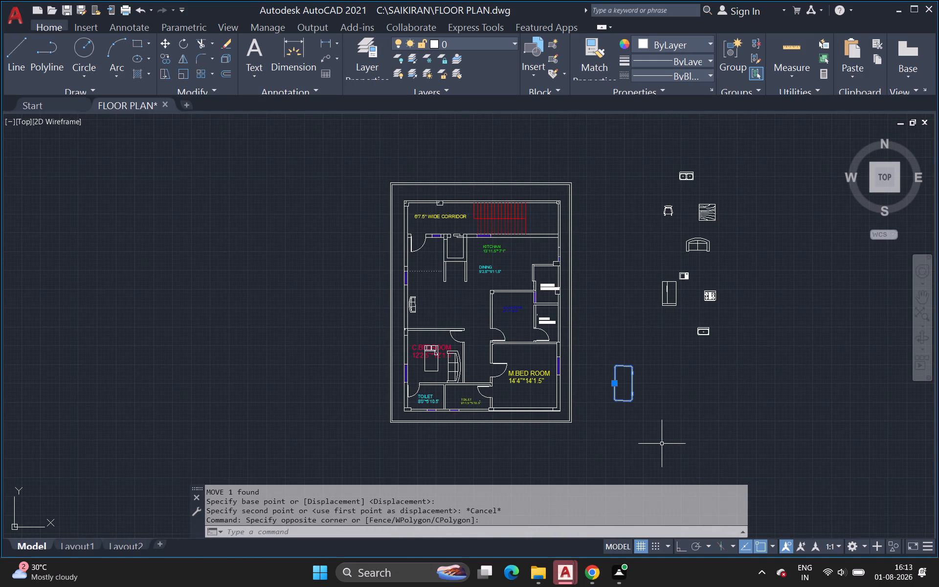
pyautogui.press('s')
pyautogui.press('c')
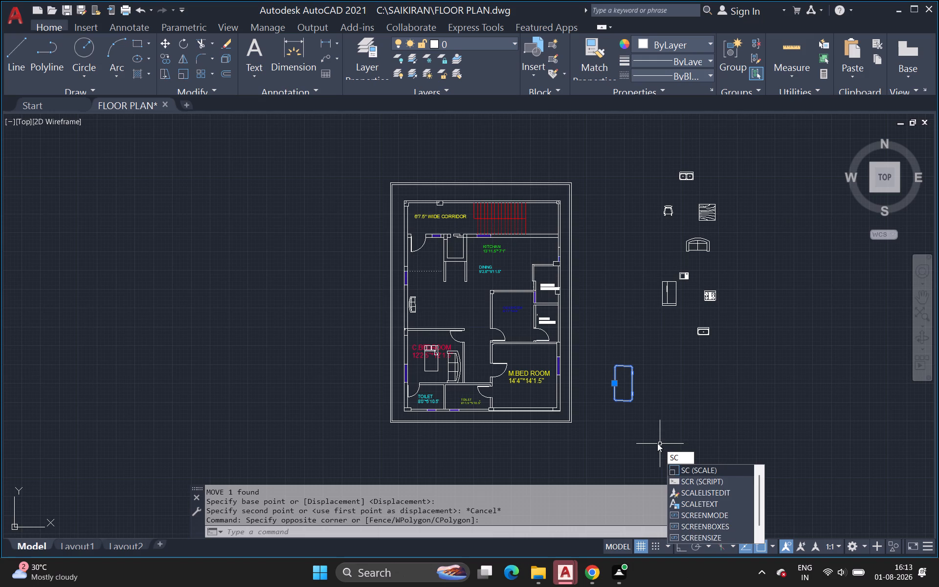
pyautogui.press('Return')
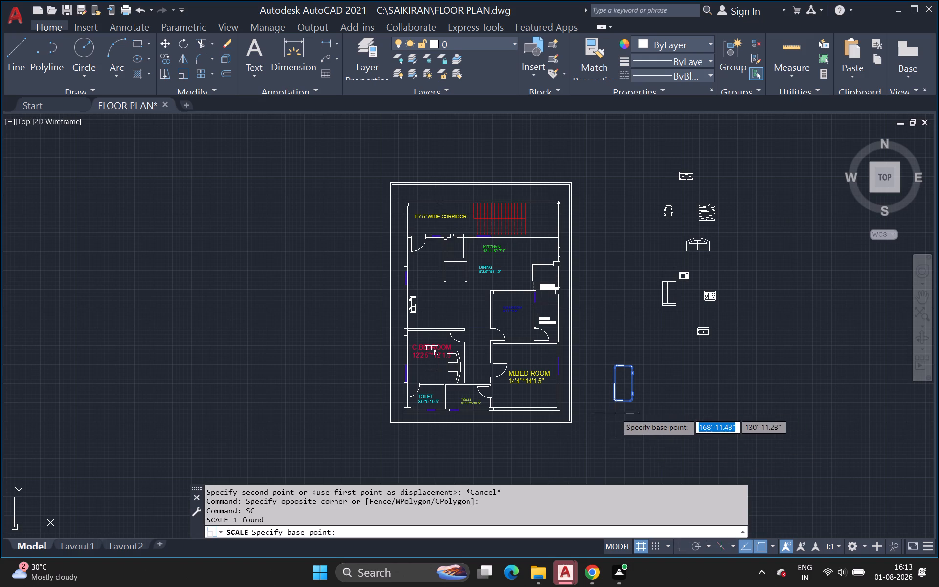
pyautogui.scroll(2, 616, 411)
pyautogui.click(612, 379)
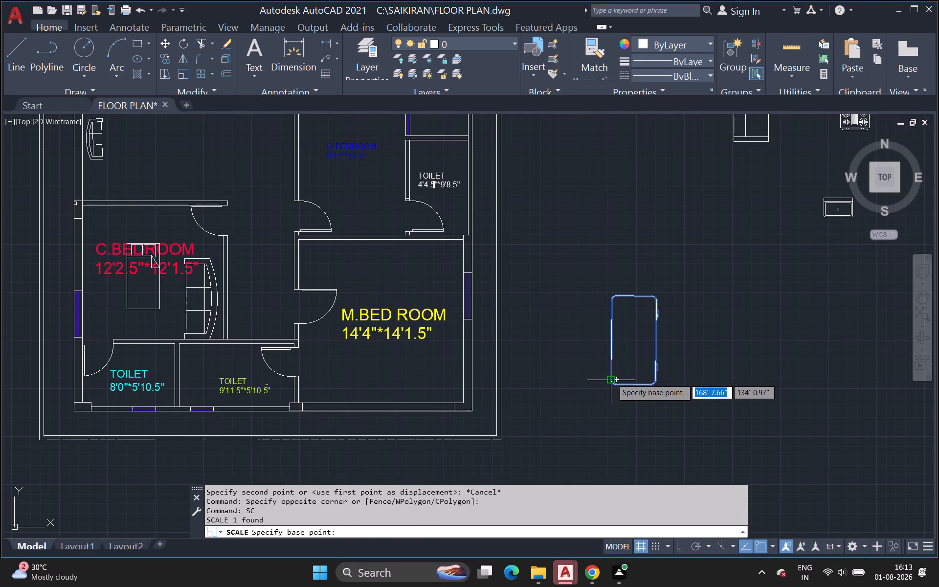
pyautogui.click(611, 351)
# Move the reduced desk into the living hall, just east of the small sofa near the west wall.
pyautogui.moveTo(607, 310); pyautogui.dragTo(603, 322)
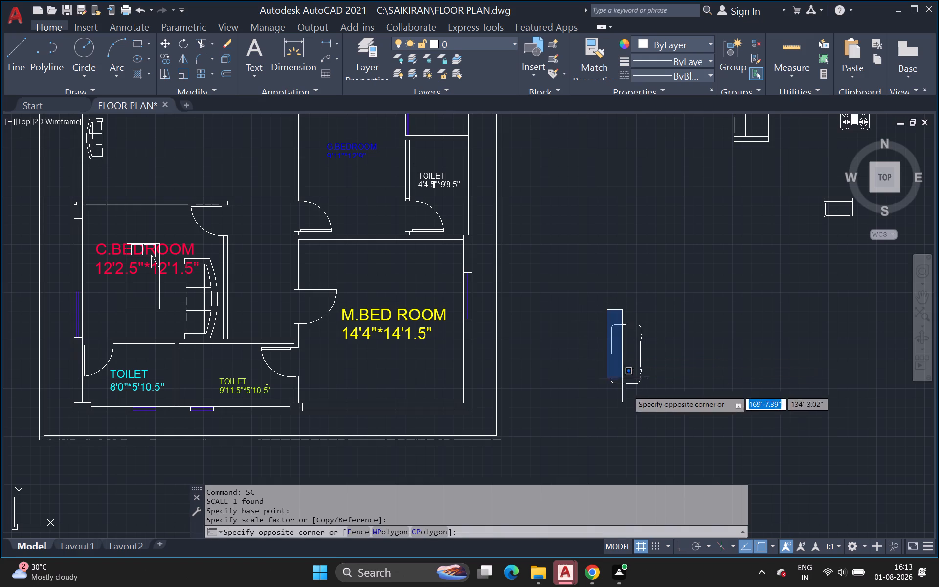
pyautogui.click(665, 413)
pyautogui.press('n')
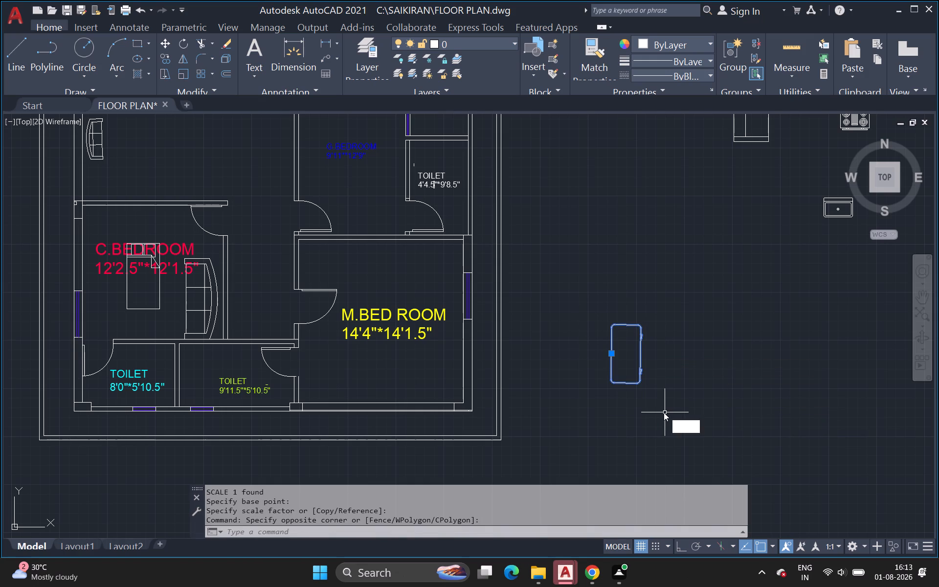
pyautogui.press('BackSpace')
pyautogui.press('m')
pyautogui.press('space')
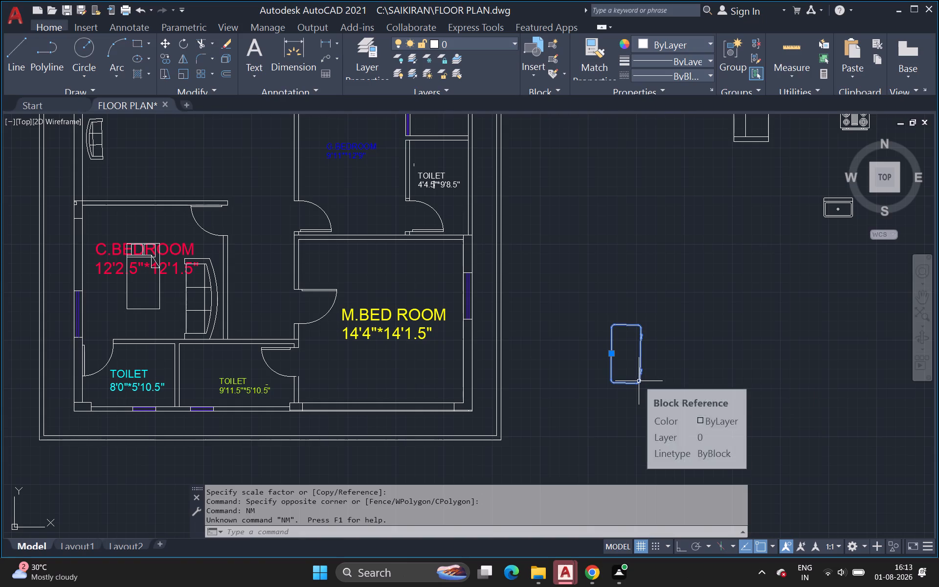
pyautogui.moveTo(593, 308); pyautogui.dragTo(602, 328)
pyautogui.click(691, 427)
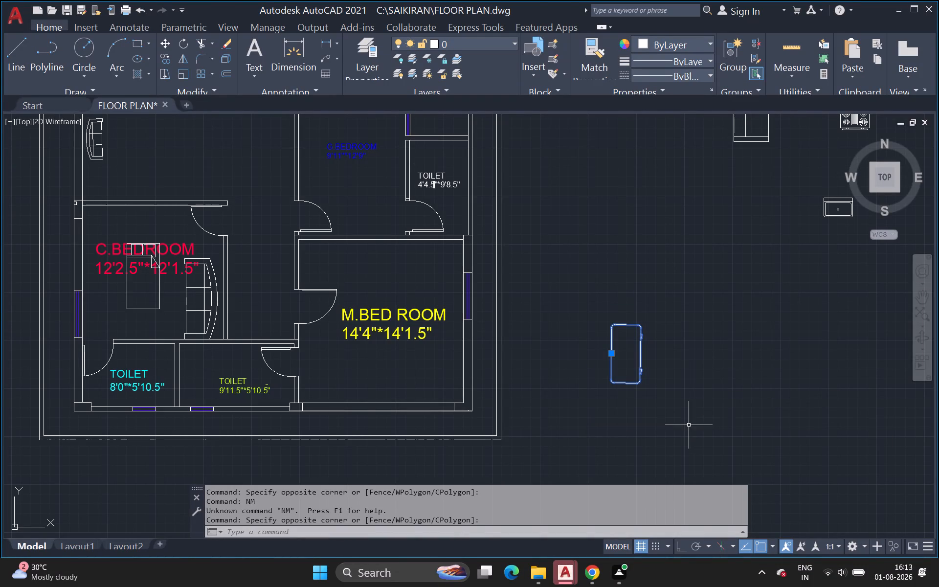
pyautogui.press('m')
pyautogui.press('space')
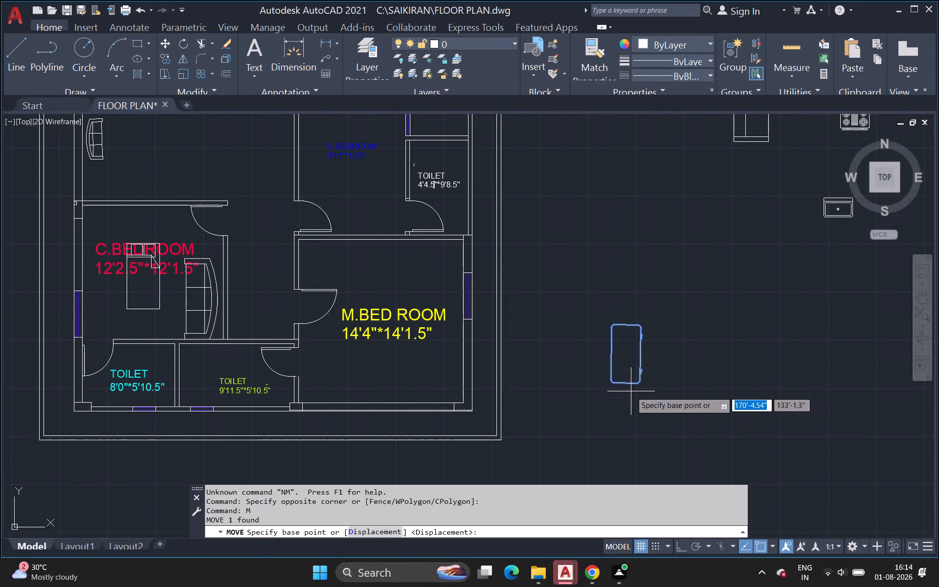
pyautogui.click(636, 383)
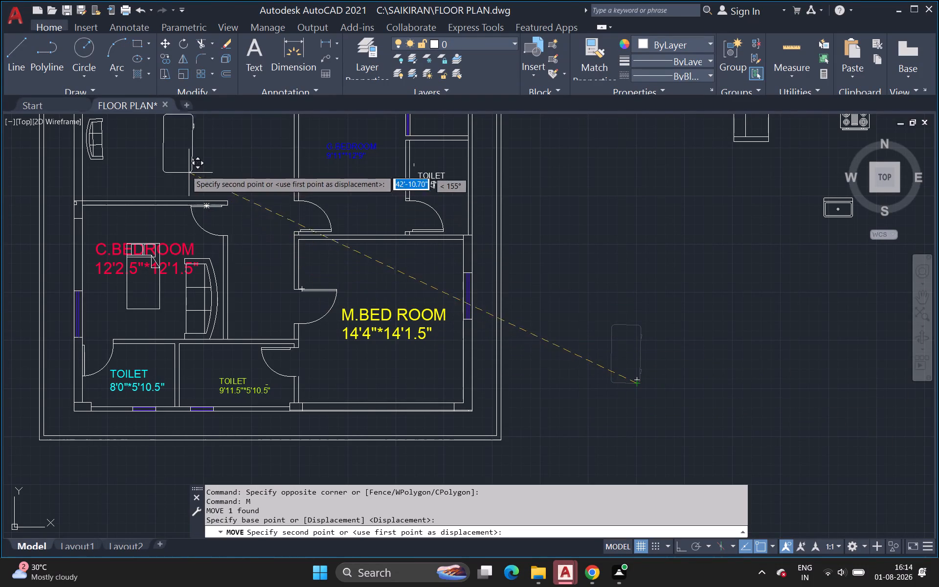
pyautogui.scroll(-2, 169, 174)
pyautogui.moveTo(168, 175); pyautogui.dragTo(179, 213, button='middle')
pyautogui.scroll(1, 179, 213)
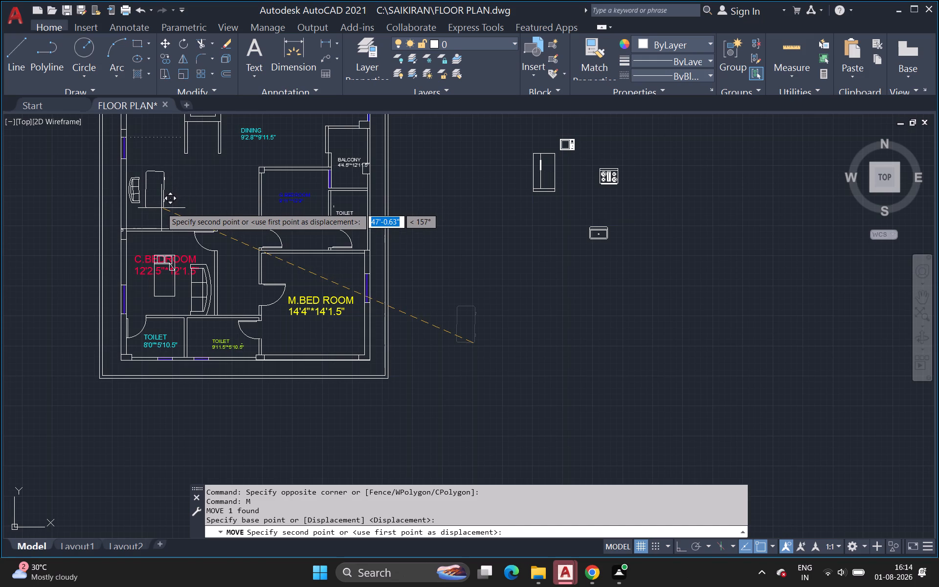
pyautogui.click(162, 208)
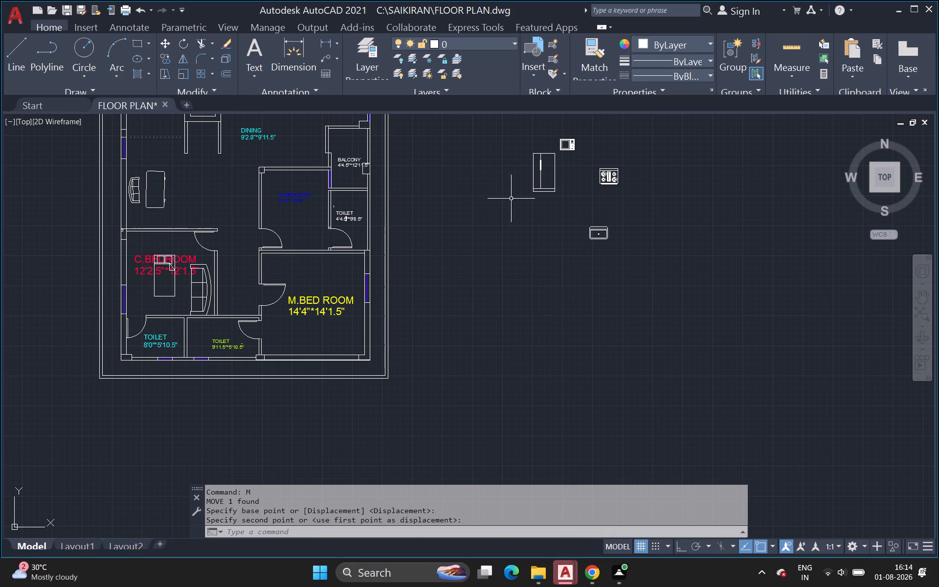
# Review the spare furniture blocks east of the plan and the sofa and desk arrangement in the living hall.
pyautogui.moveTo(510, 236); pyautogui.dragTo(497, 270, button='middle')
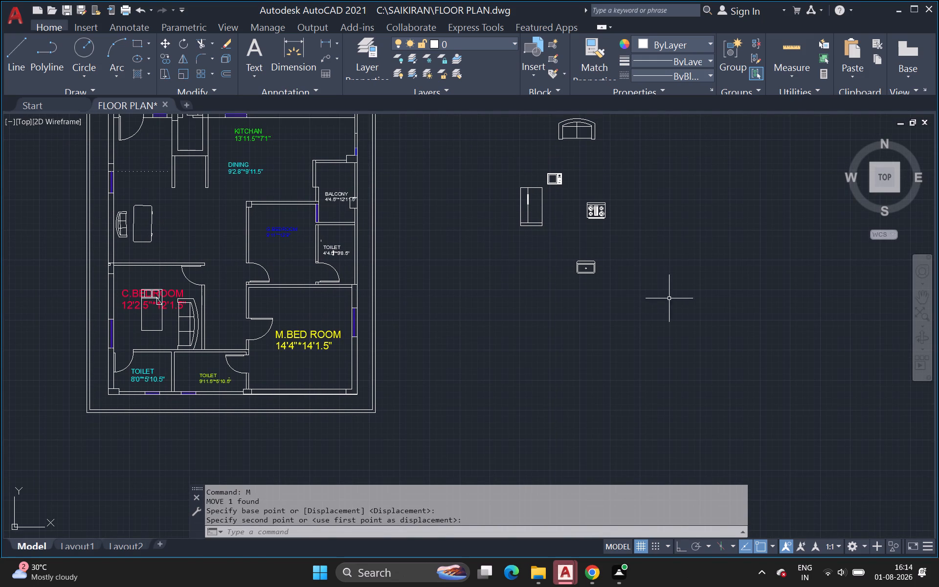
pyautogui.moveTo(666, 310); pyautogui.dragTo(501, 331, button='middle')
pyautogui.scroll(-1, 502, 331)
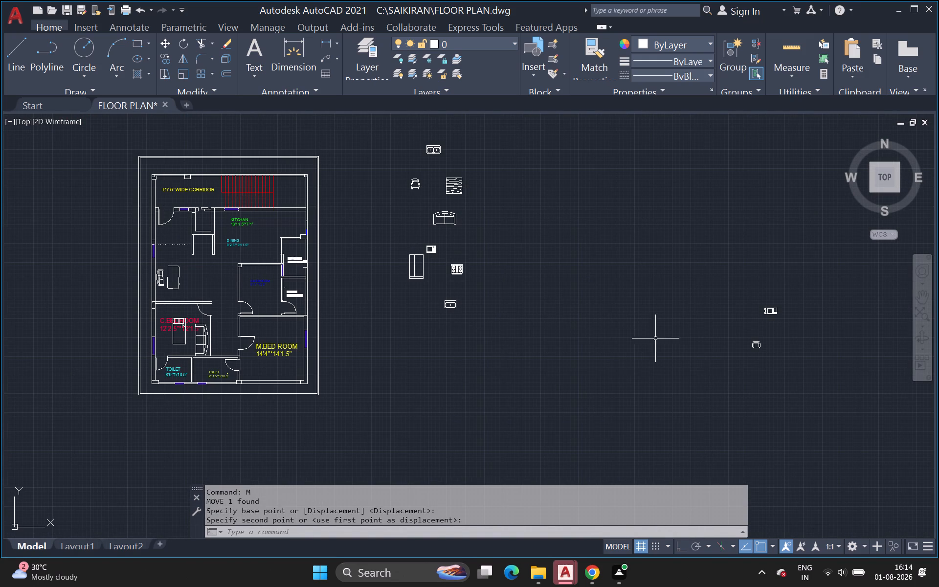
pyautogui.scroll(1, 774, 358)
pyautogui.scroll(-1, 770, 361)
pyautogui.moveTo(769, 361); pyautogui.dragTo(862, 379, button='middle')
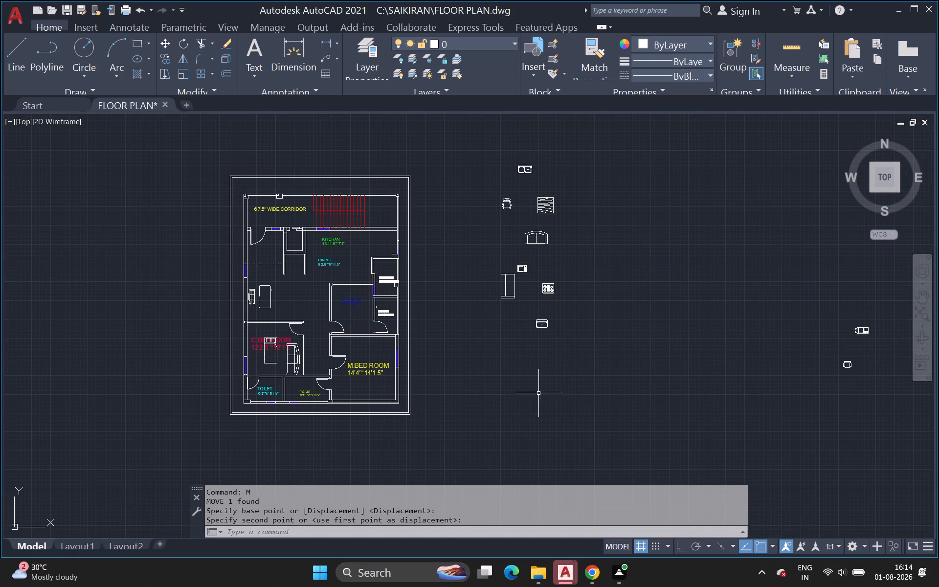
pyautogui.scroll(2, 549, 322)
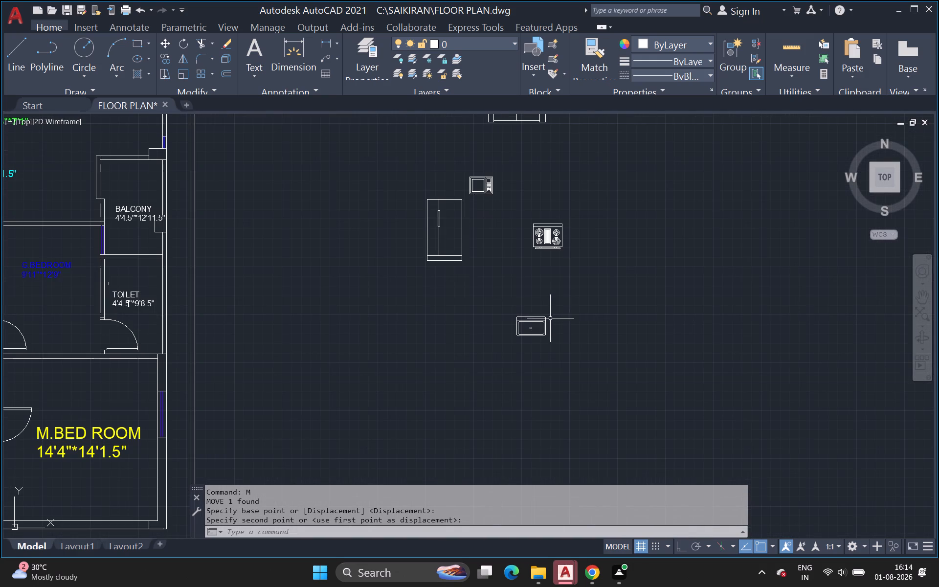
pyautogui.moveTo(6, 287); pyautogui.dragTo(120, 316, button='middle')
pyautogui.scroll(-1, 6, 287)
pyautogui.moveTo(63, 306); pyautogui.dragTo(176, 303, button='middle')
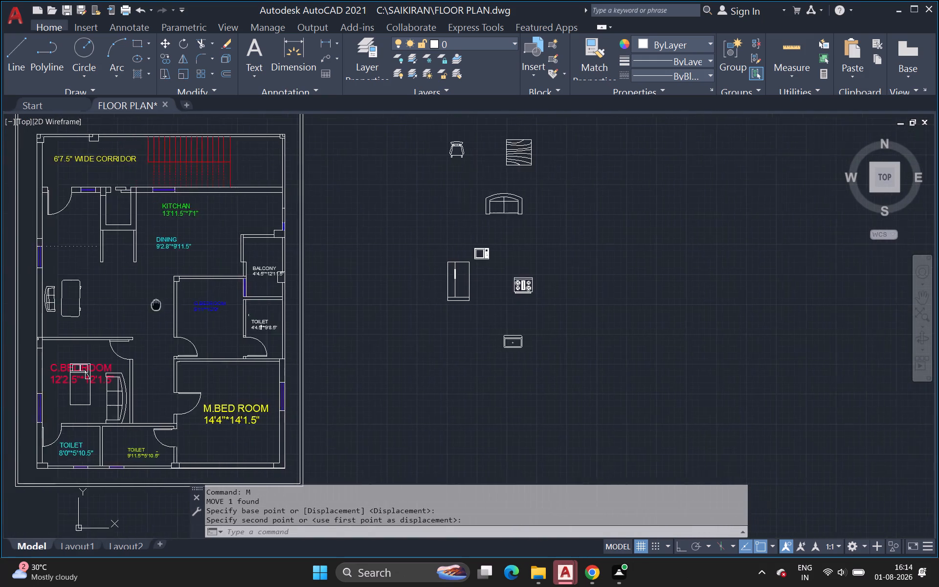
pyautogui.moveTo(176, 303); pyautogui.dragTo(240, 300, button='middle')
pyautogui.scroll(3, 172, 298)
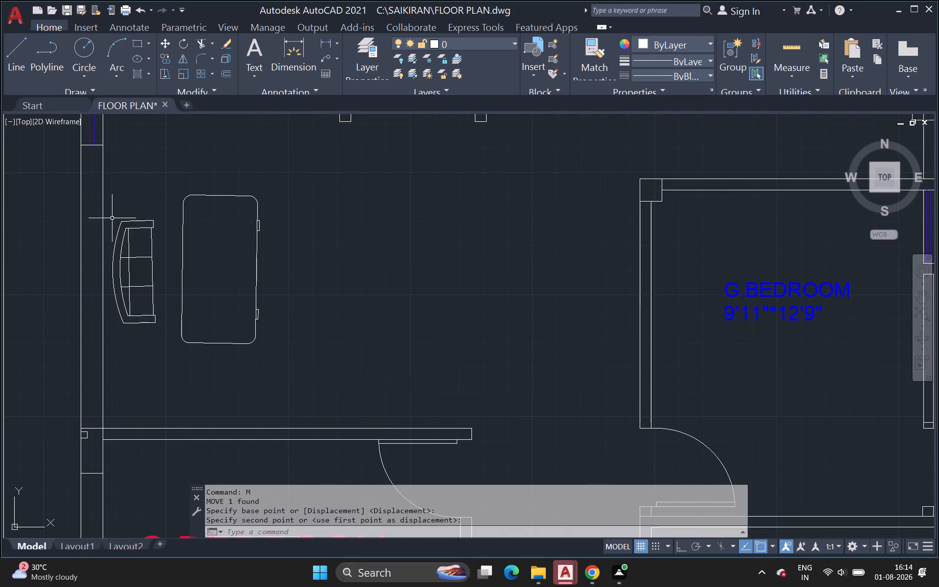
# Copy the small living hall sofa by its southeast corner to two spots in the empty area just east of the plan.
pyautogui.click(109, 212)
pyautogui.click(178, 347)
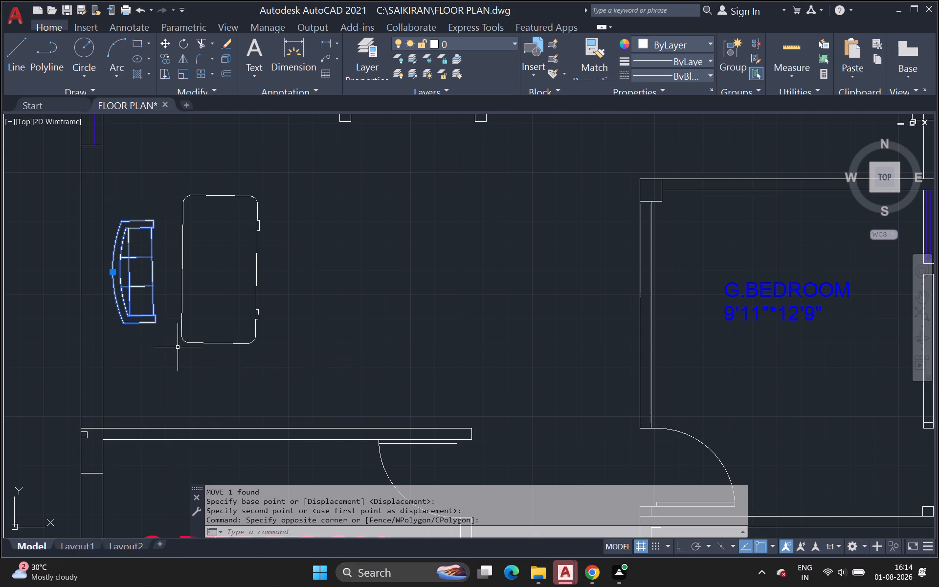
pyautogui.press('c')
pyautogui.press('o')
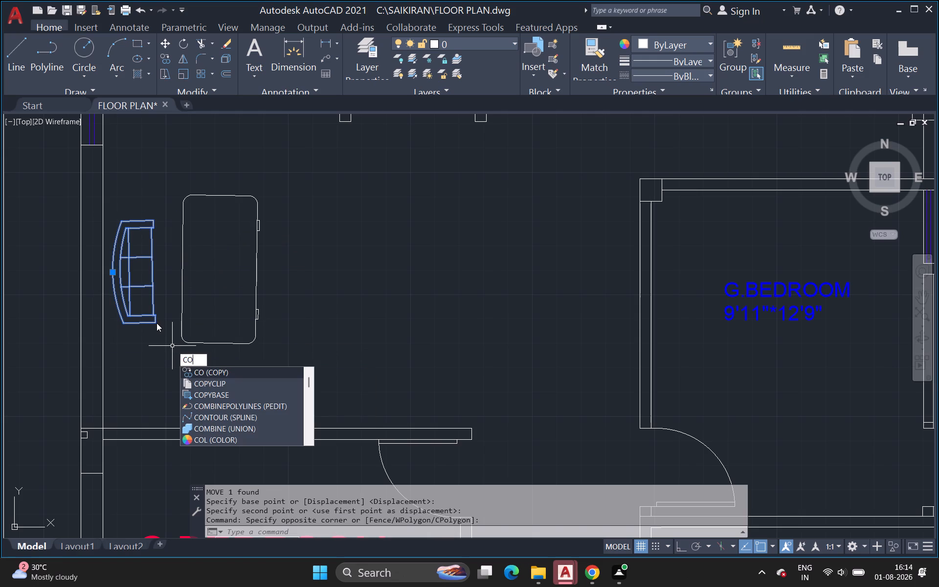
pyautogui.press('Return')
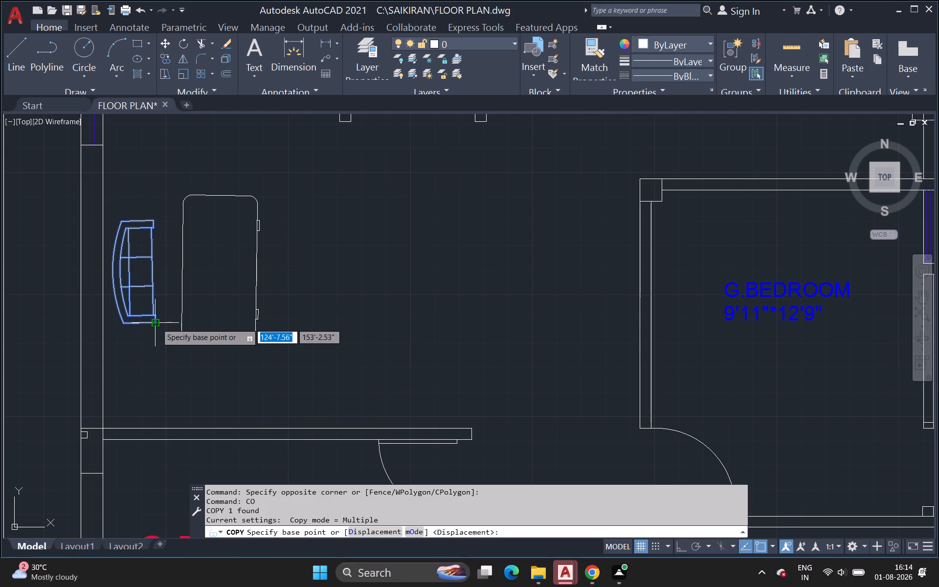
pyautogui.click(156, 323)
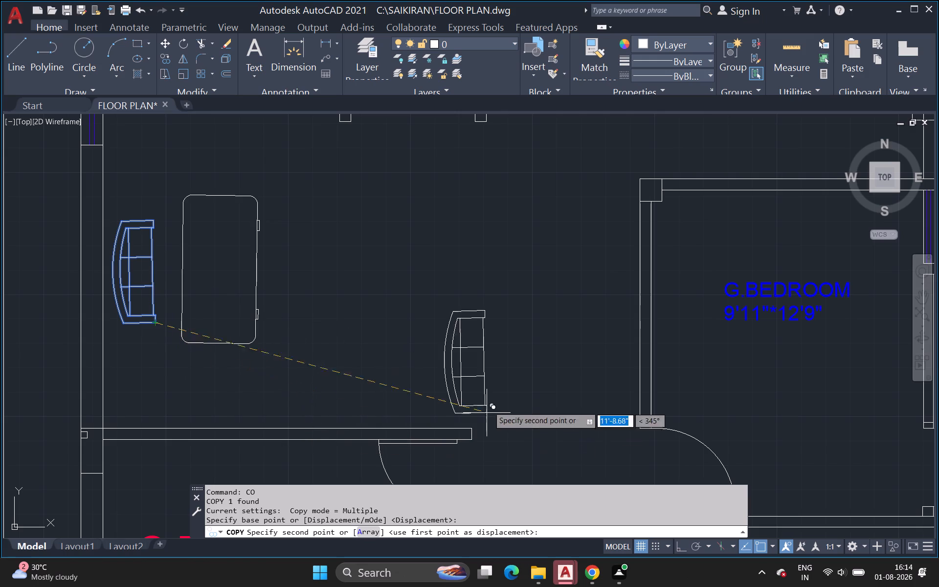
pyautogui.scroll(-2, 616, 398)
pyautogui.moveTo(616, 399); pyautogui.dragTo(568, 401, button='middle')
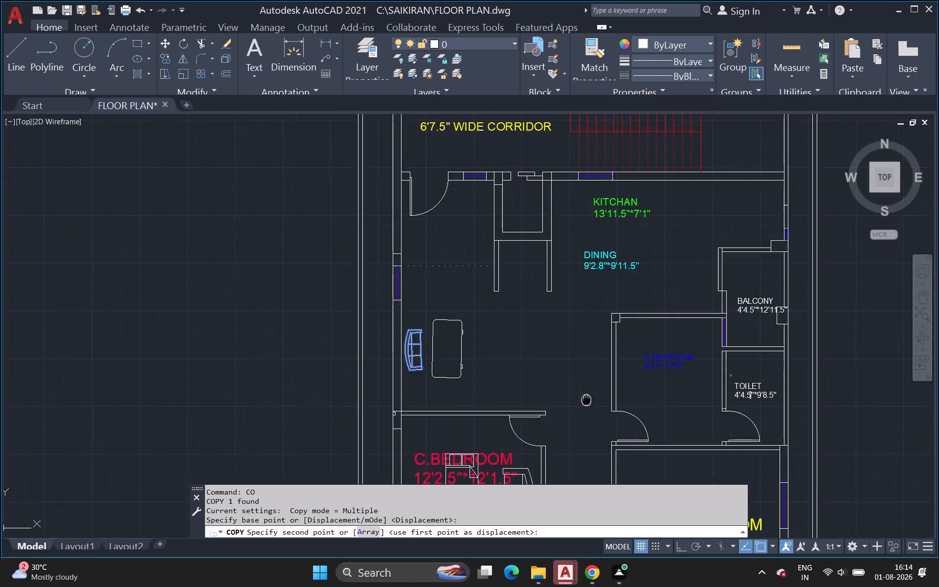
pyautogui.moveTo(568, 401); pyautogui.dragTo(42, 357, button='middle')
pyautogui.scroll(-1, 43, 357)
pyautogui.scroll(1, 42, 357)
pyautogui.click(321, 417)
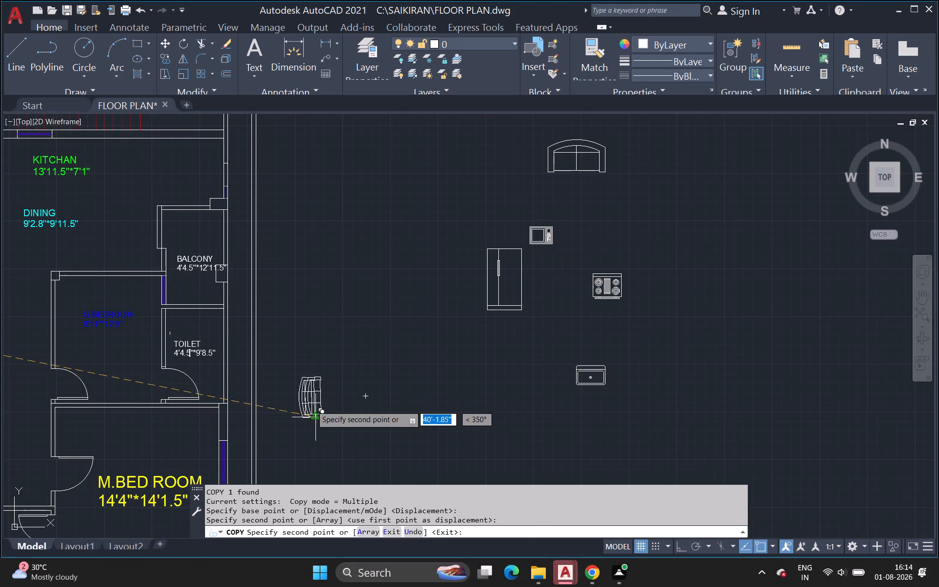
pyautogui.click(375, 325)
pyautogui.press('Escape')
# Rotate the southern sofa copy about 271 degrees around its southeast corner so its curved back faces north.
pyautogui.click(290, 370)
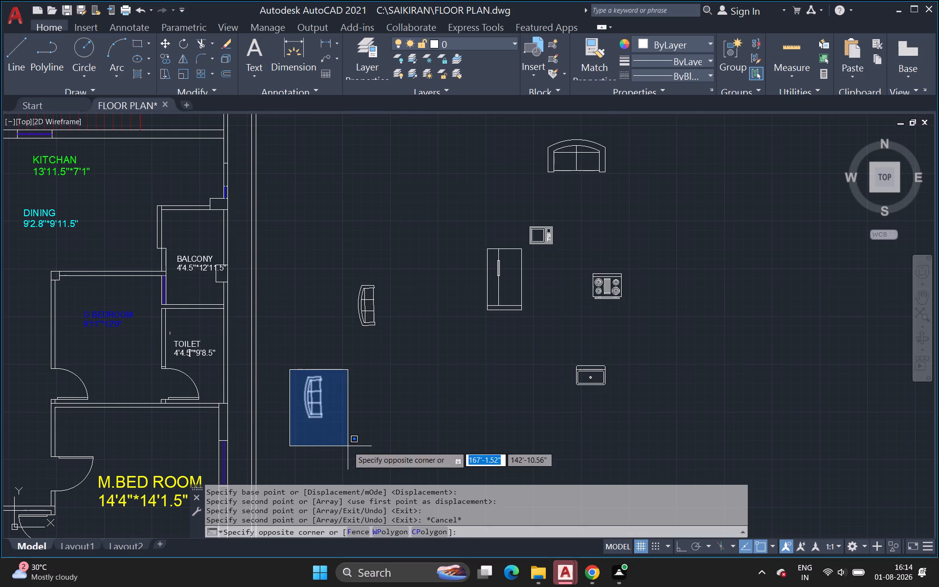
pyautogui.click(348, 446)
pyautogui.write('RO')
pyautogui.press('Return')
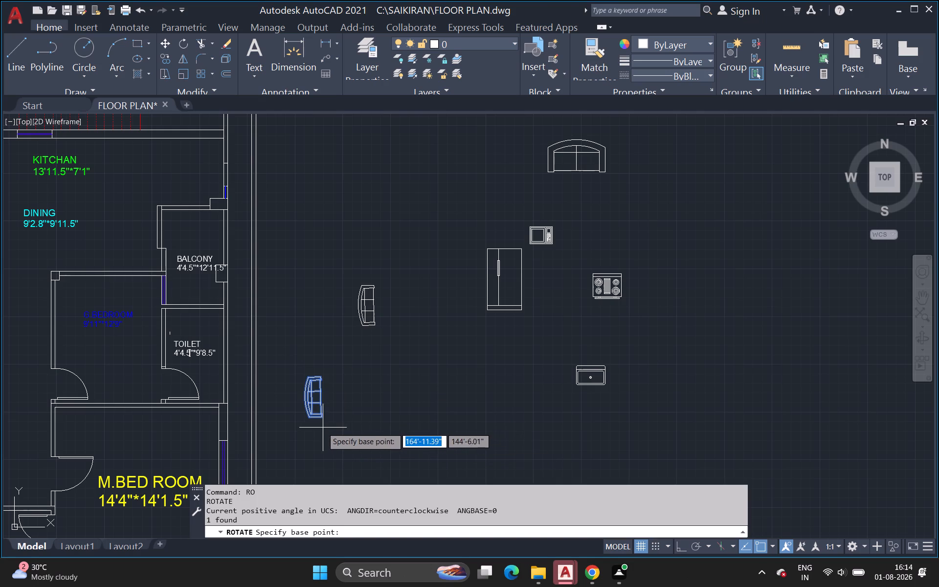
pyautogui.click(323, 418)
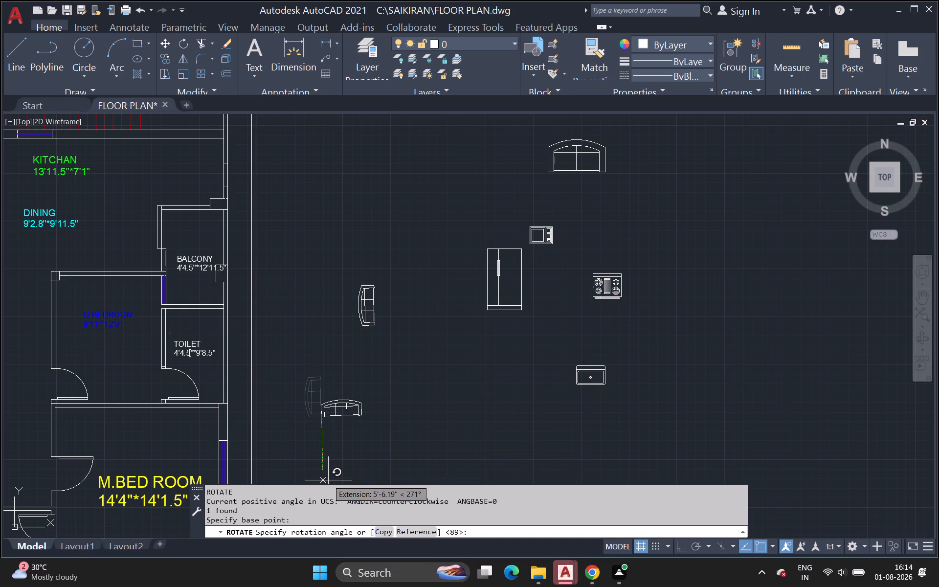
pyautogui.click(328, 480)
# Rotate the northern sofa copy about 90 degrees around its southeast corner so its curved back faces south.
pyautogui.moveTo(341, 251); pyautogui.dragTo(352, 297)
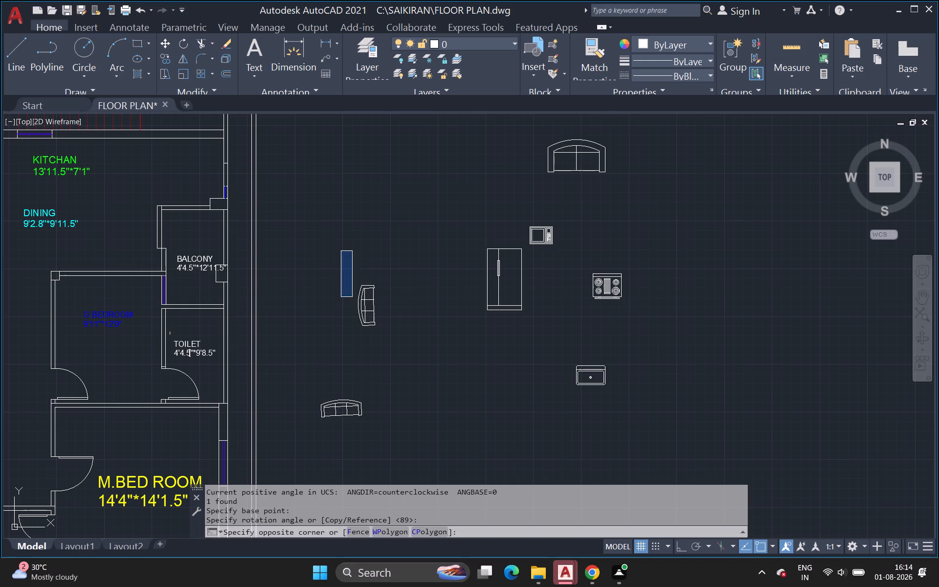
pyautogui.click(418, 374)
pyautogui.write('RO')
pyautogui.press('Return')
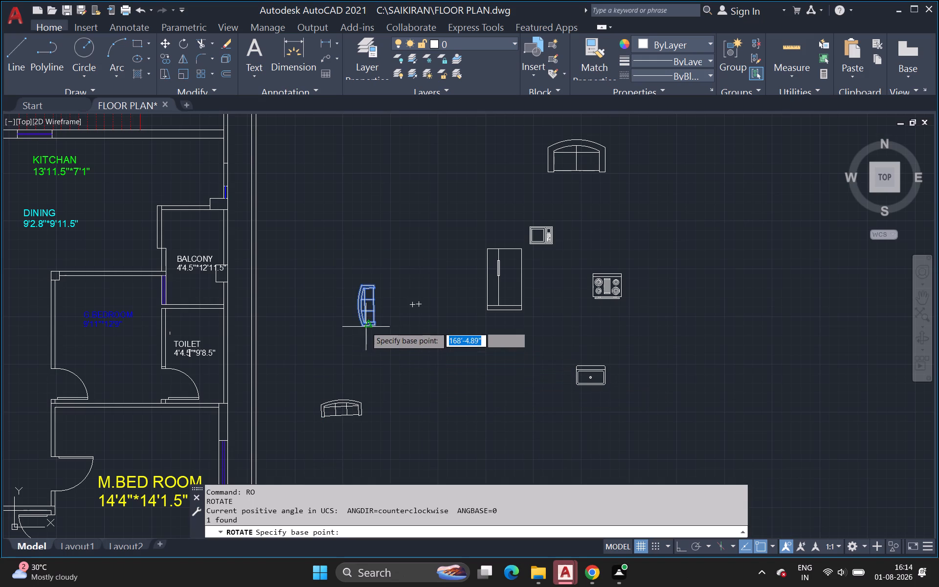
pyautogui.click(374, 325)
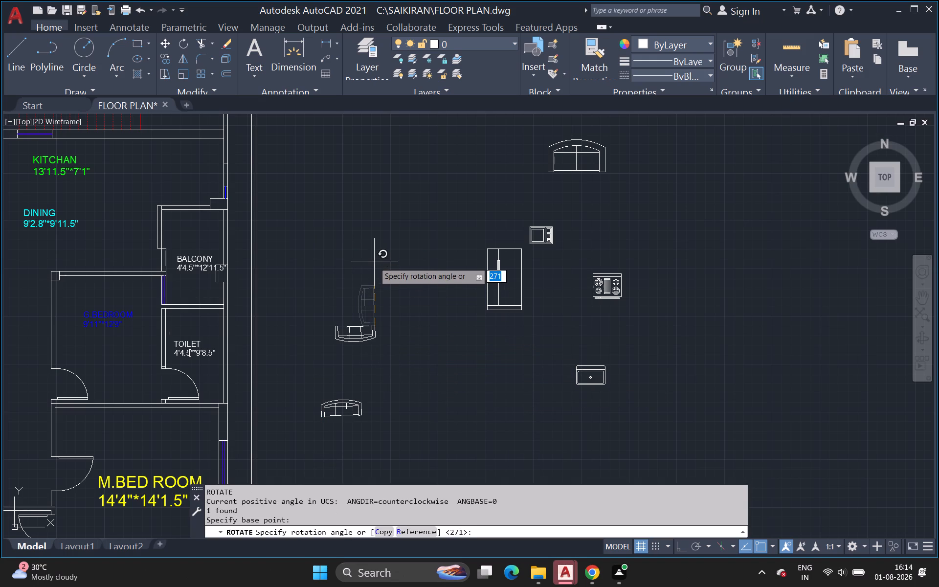
pyautogui.click(374, 262)
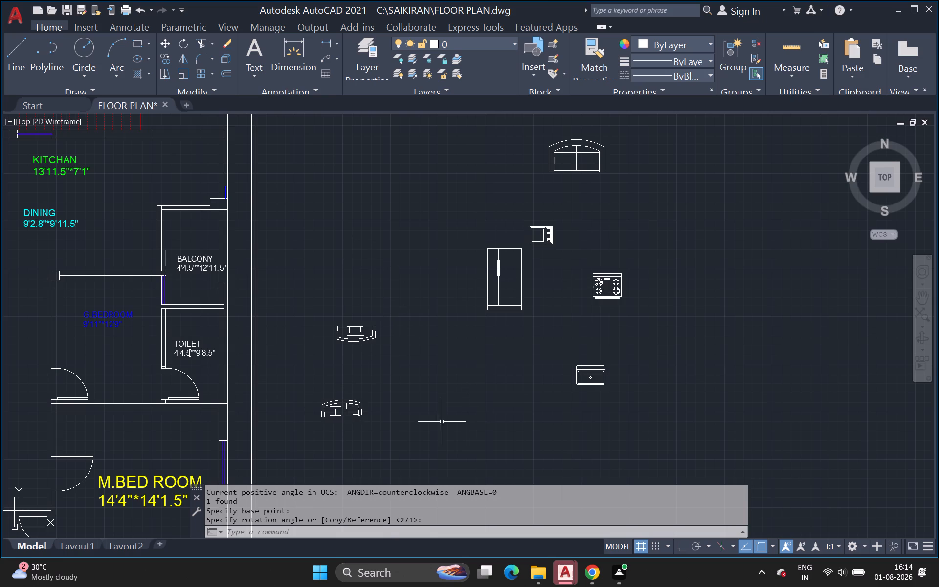
# Rotate the southern sofa copy by 90 degrees around its southeast corner so its curved back faces west.
pyautogui.click(301, 385)
pyautogui.click(383, 430)
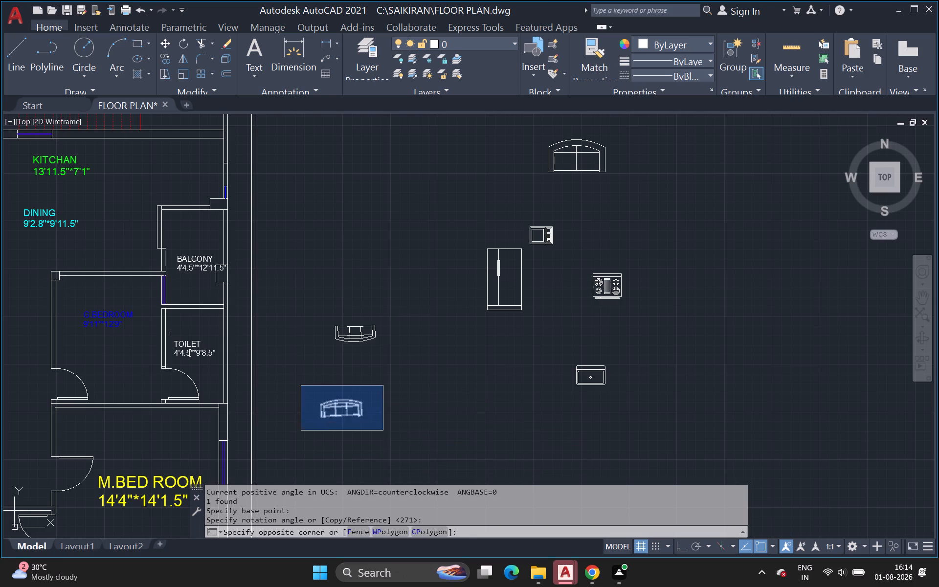
pyautogui.press('r')
pyautogui.press('o')
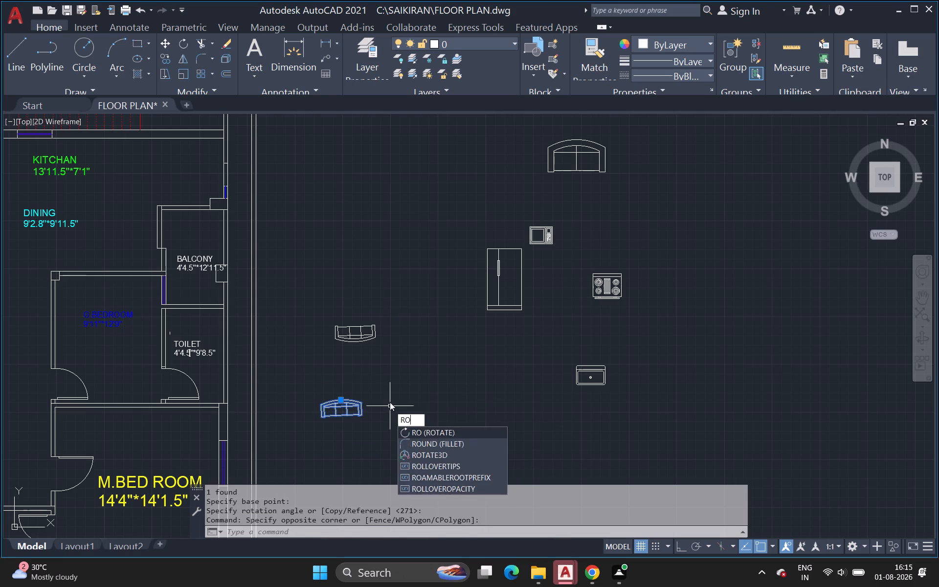
pyautogui.press('space')
pyautogui.click(364, 413)
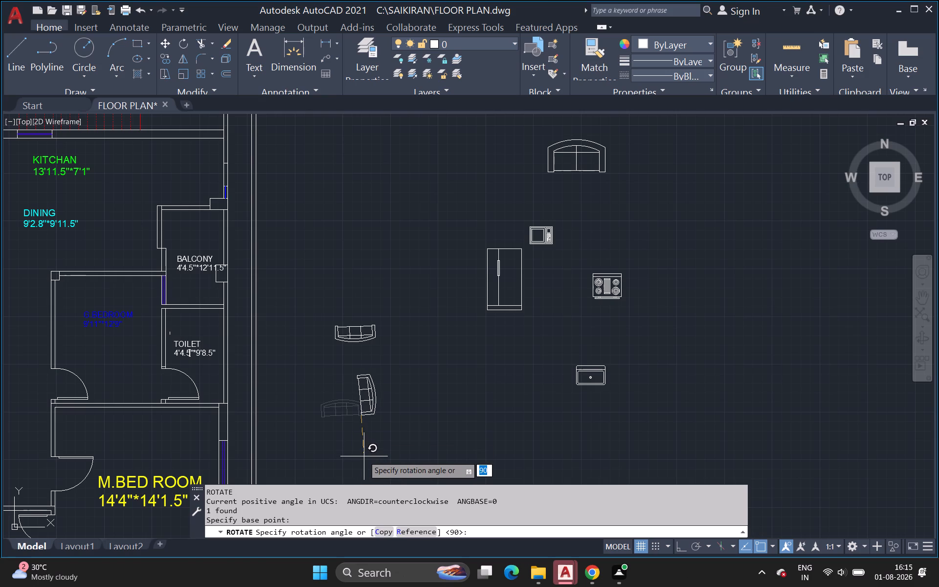
pyautogui.press('9')
pyautogui.press('0')
pyautogui.press('Return')
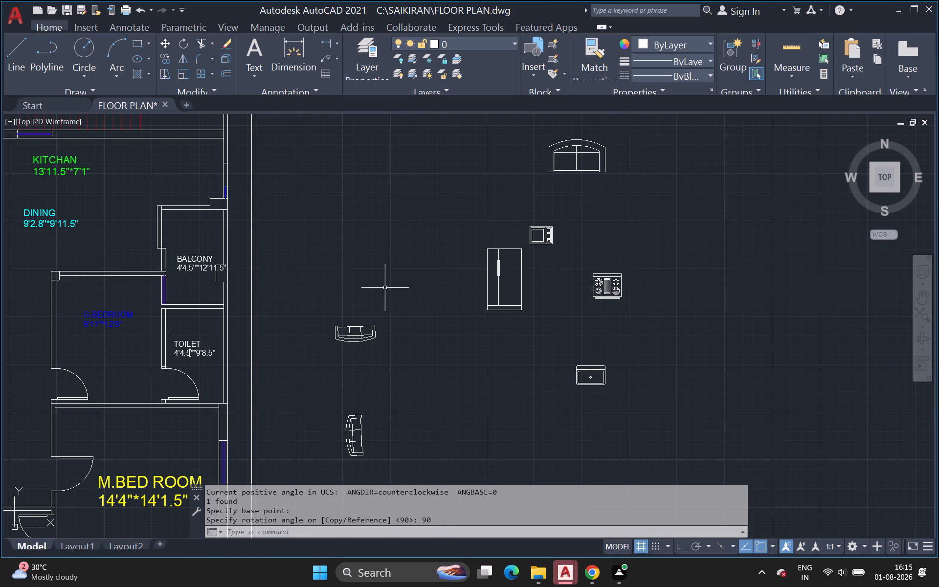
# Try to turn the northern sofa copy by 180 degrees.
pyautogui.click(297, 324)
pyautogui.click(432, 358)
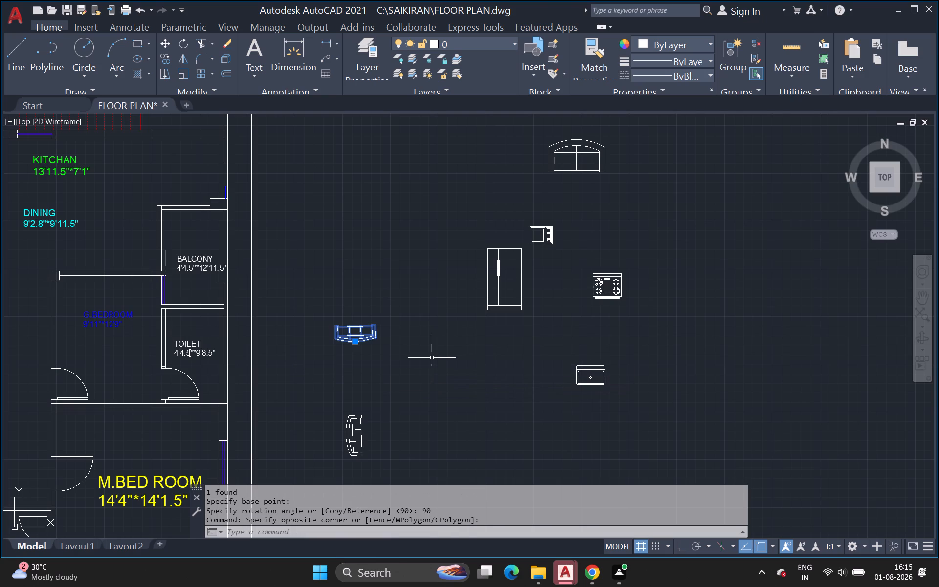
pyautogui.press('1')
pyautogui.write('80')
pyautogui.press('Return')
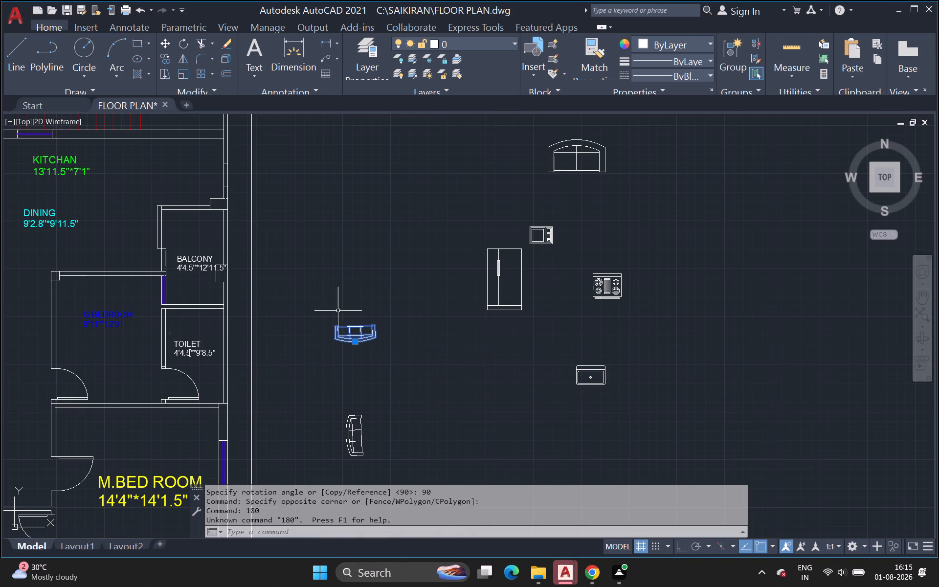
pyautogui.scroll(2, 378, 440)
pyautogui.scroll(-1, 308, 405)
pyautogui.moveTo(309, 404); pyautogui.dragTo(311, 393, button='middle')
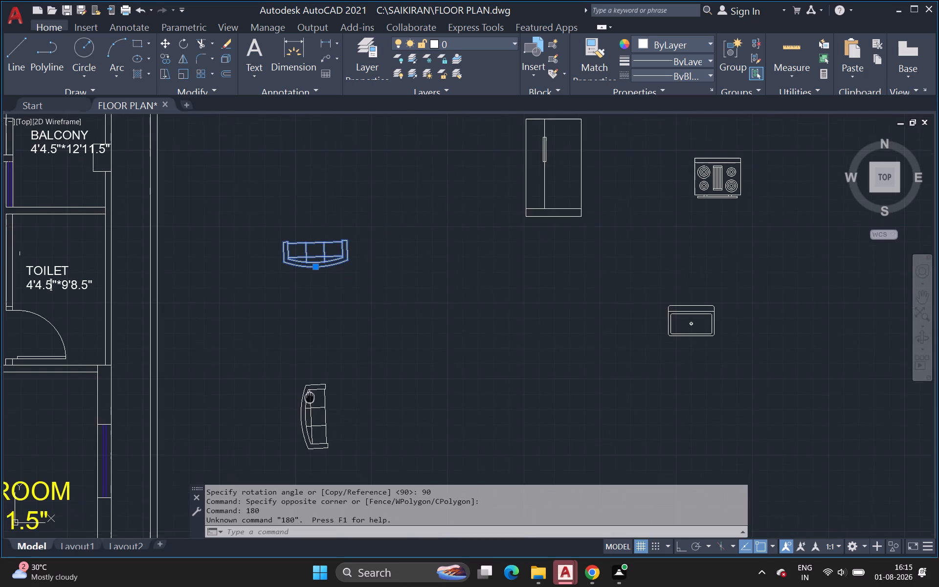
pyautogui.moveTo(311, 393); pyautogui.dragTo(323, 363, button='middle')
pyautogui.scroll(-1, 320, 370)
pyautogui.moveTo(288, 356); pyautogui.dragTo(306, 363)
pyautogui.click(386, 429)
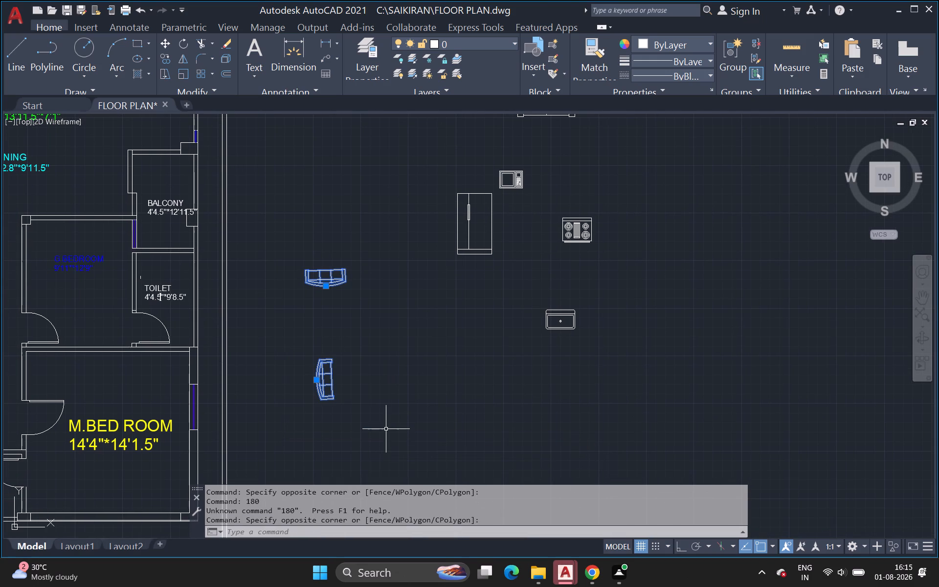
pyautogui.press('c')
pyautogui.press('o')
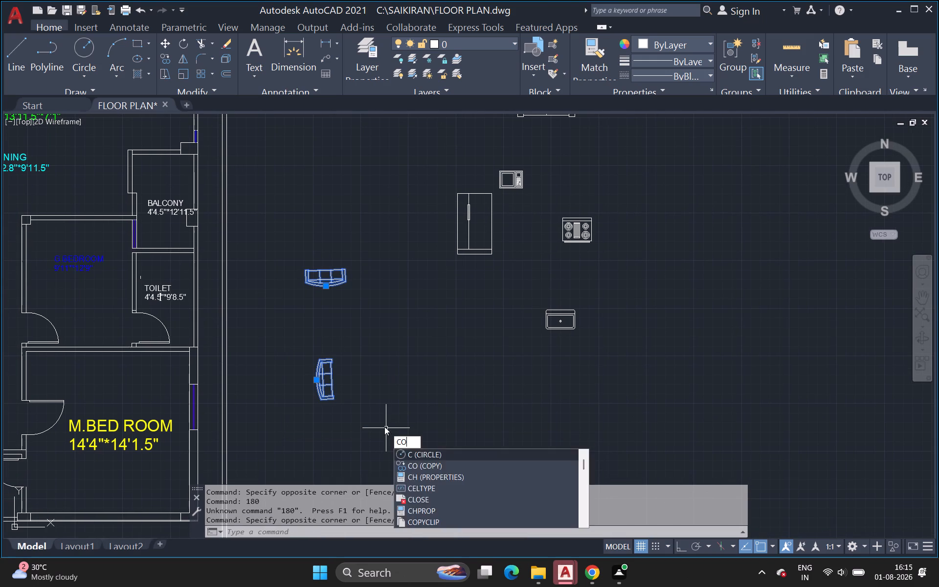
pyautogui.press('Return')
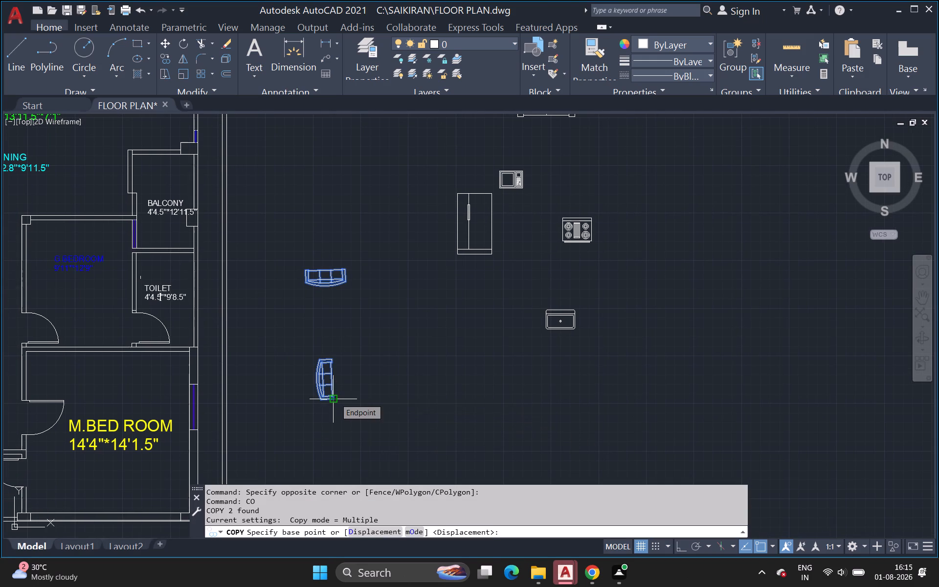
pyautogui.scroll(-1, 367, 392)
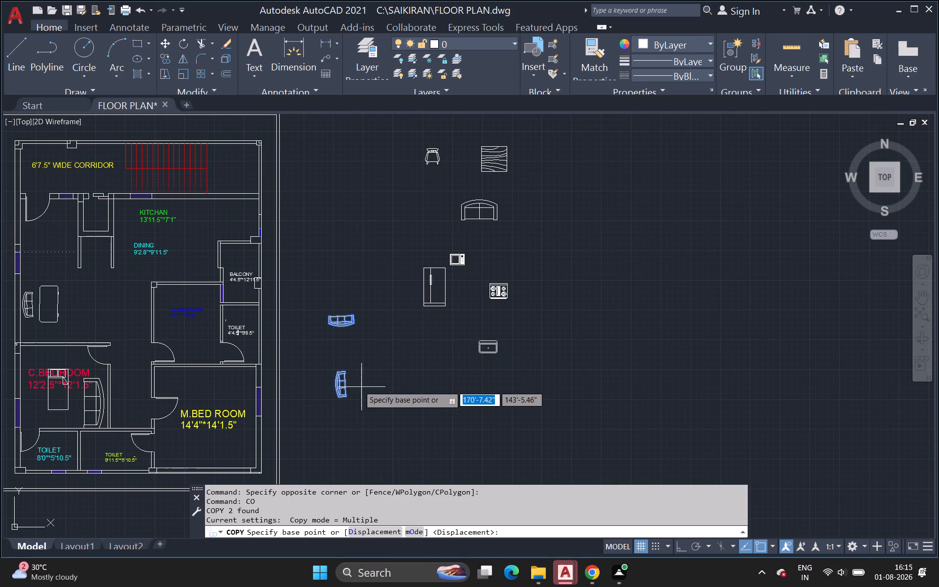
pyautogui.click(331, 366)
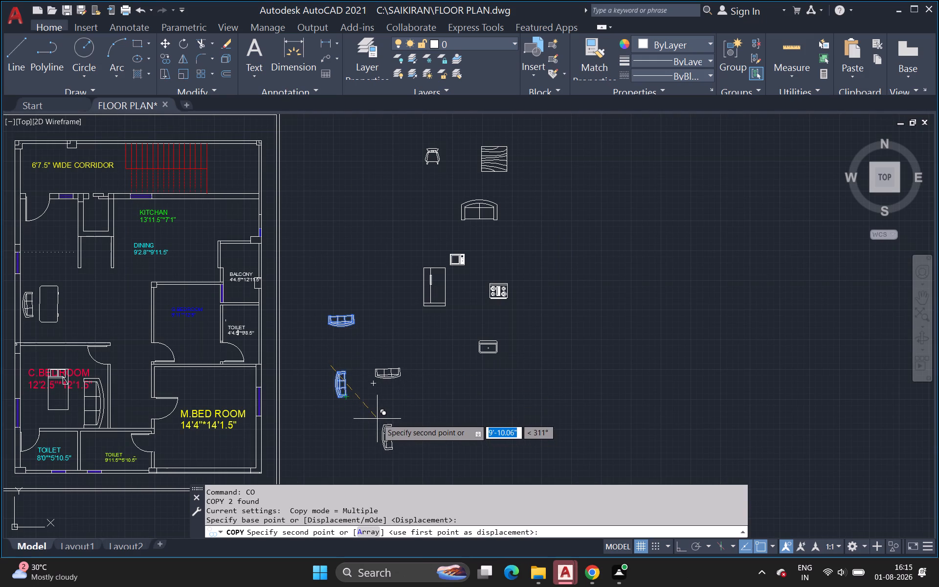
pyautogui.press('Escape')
# Rotate the southern sofa copy about 90 degrees around its southeast end so its curved back faces south.
pyautogui.click(327, 368)
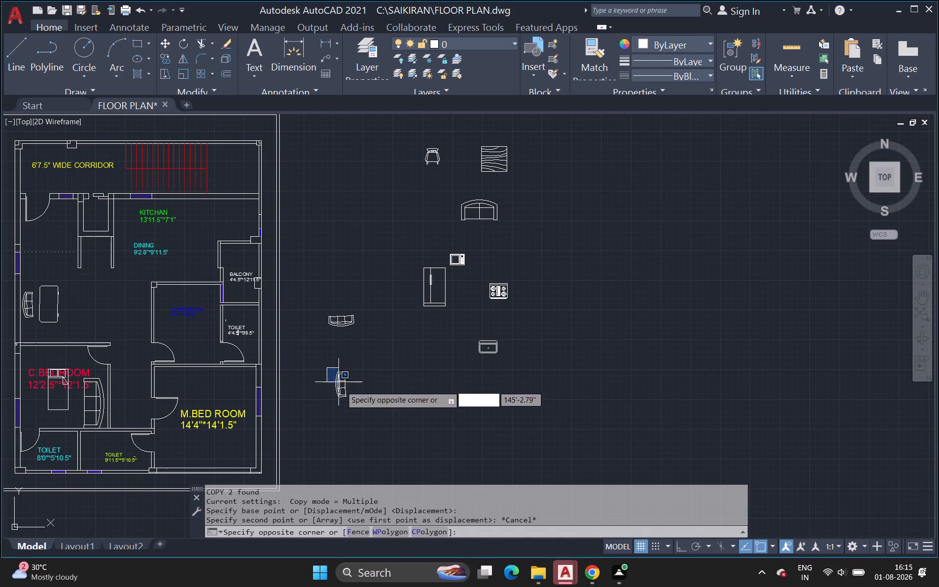
pyautogui.click(358, 408)
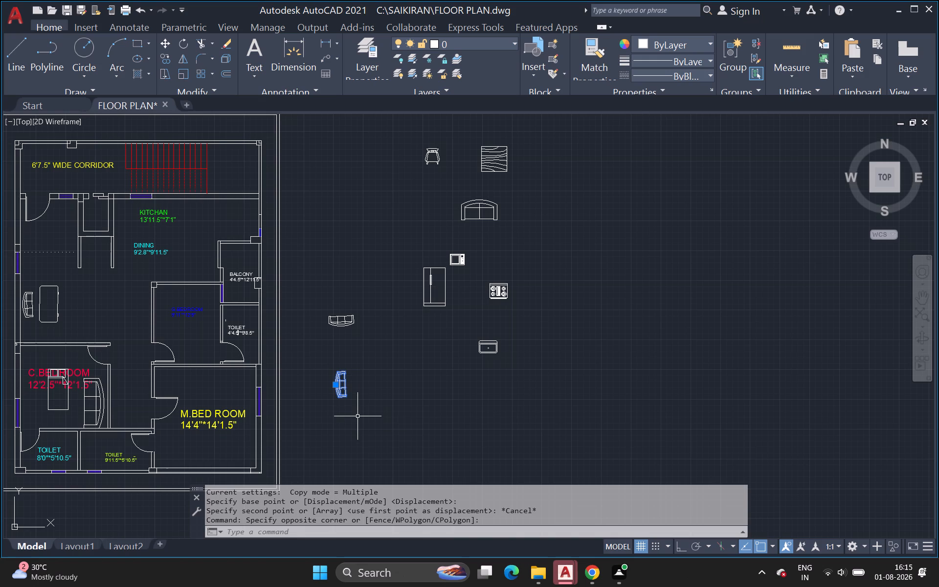
pyautogui.write('RO')
pyautogui.press('Return')
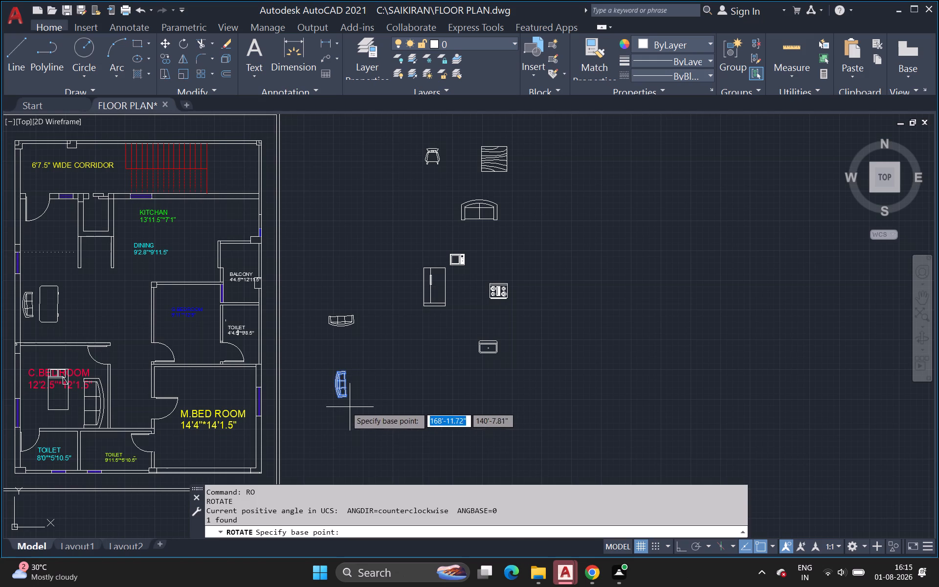
pyautogui.click(345, 393)
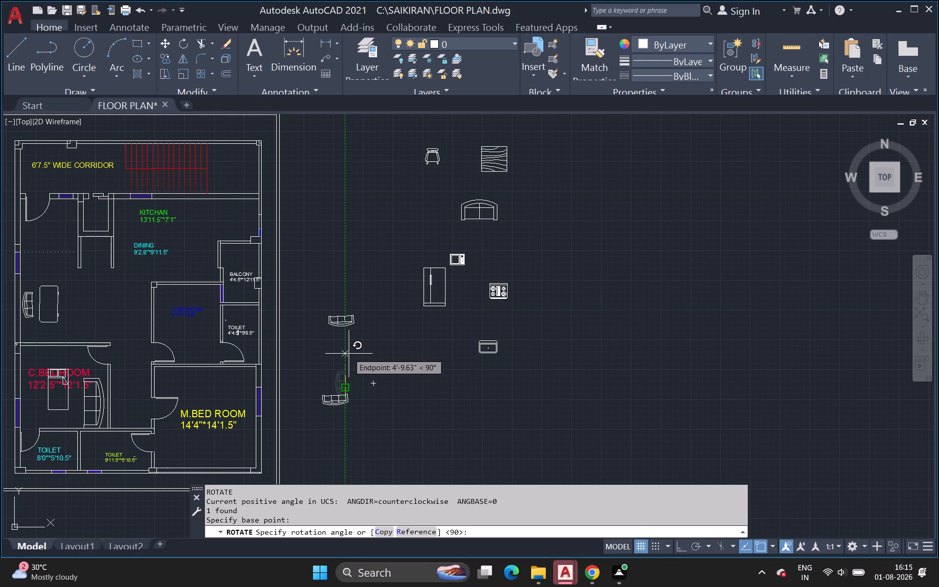
pyautogui.click(349, 354)
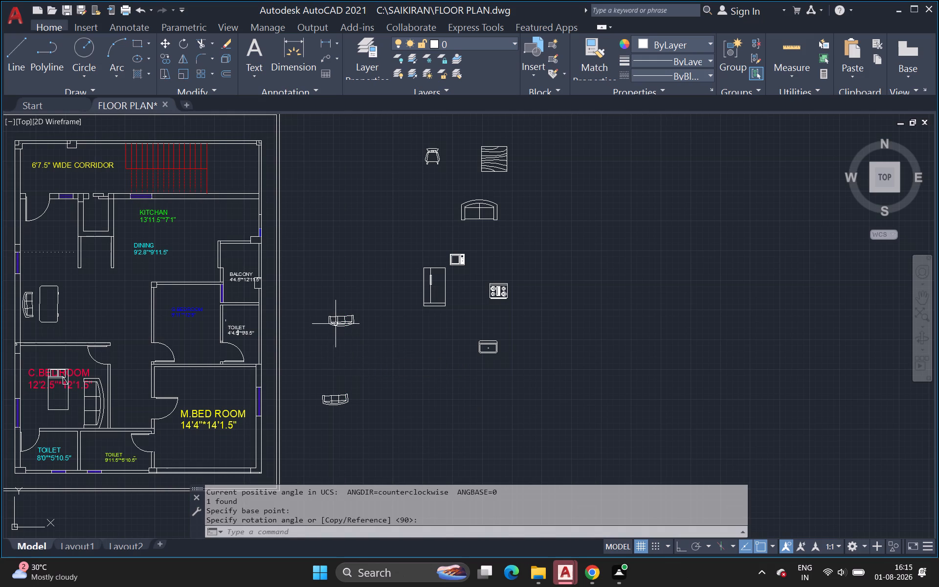
# Rotate the northern sofa copy about 180 degrees around its west end so its curved back faces north.
pyautogui.click(314, 301)
pyautogui.click(391, 343)
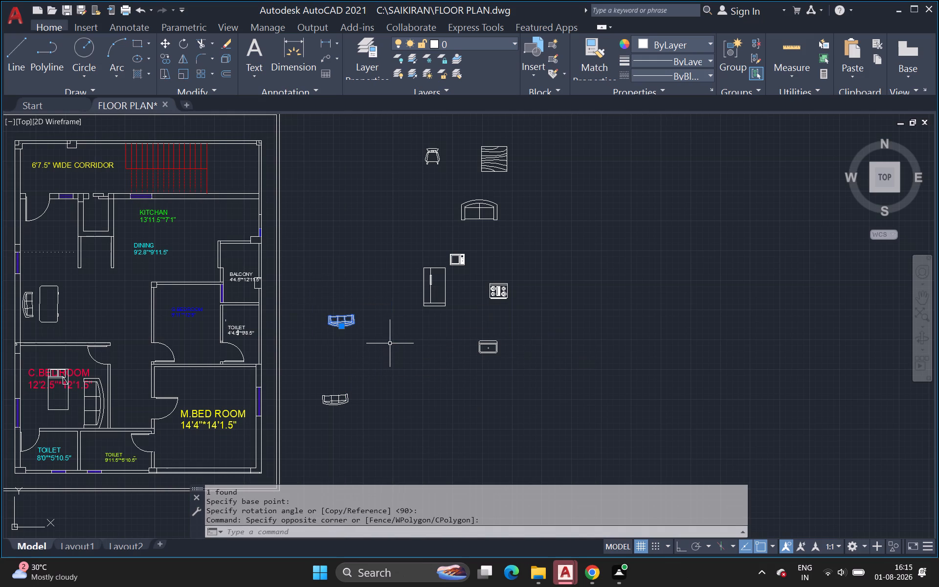
pyautogui.press('space')
pyautogui.press('space')
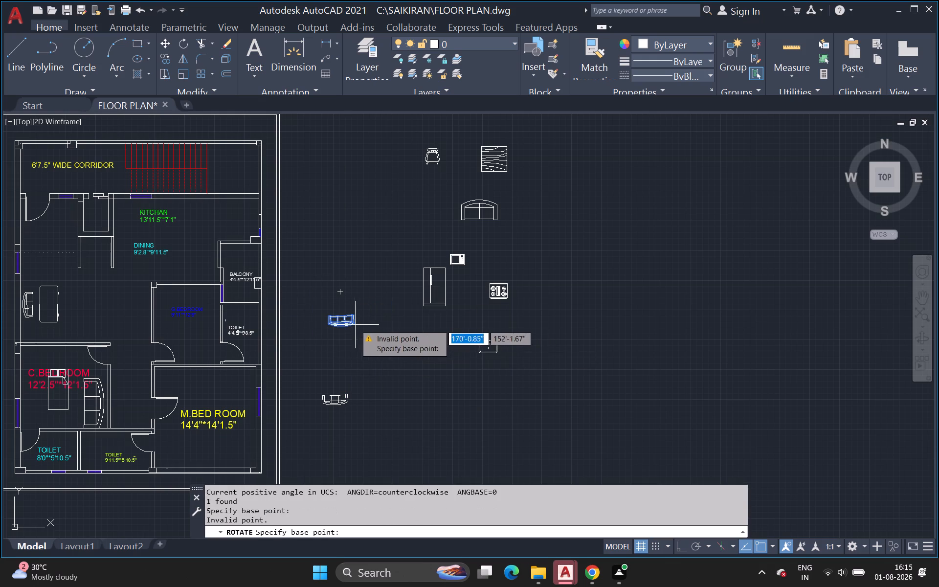
pyautogui.click(327, 318)
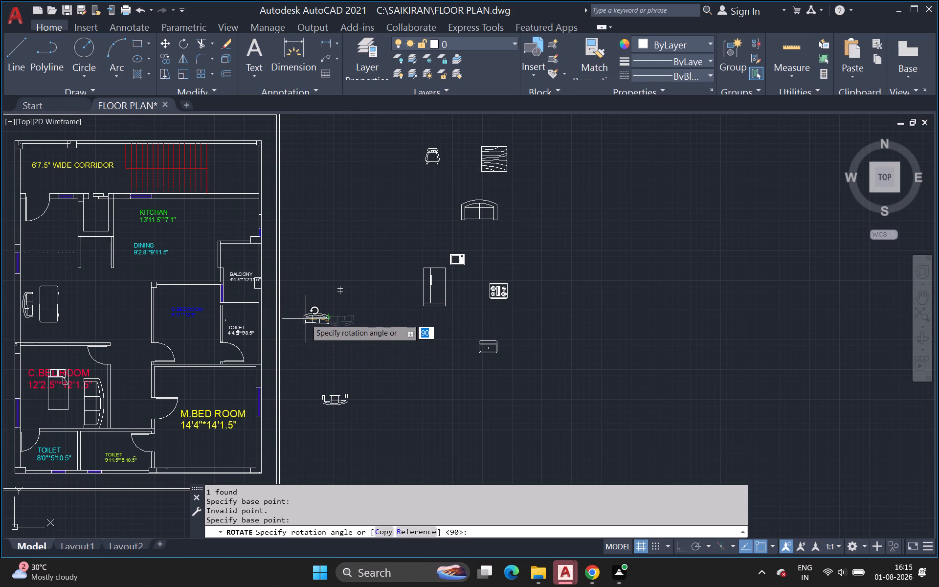
pyautogui.click(306, 321)
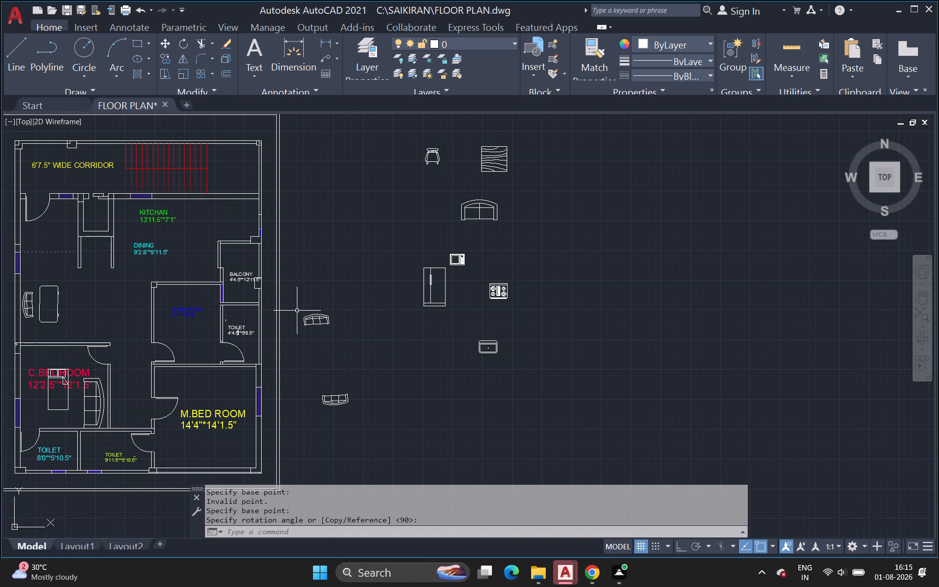
# Copy the northern sofa from its southeast end to just north of the table in the living area.
pyautogui.moveTo(297, 309); pyautogui.dragTo(301, 309)
pyautogui.click(380, 344)
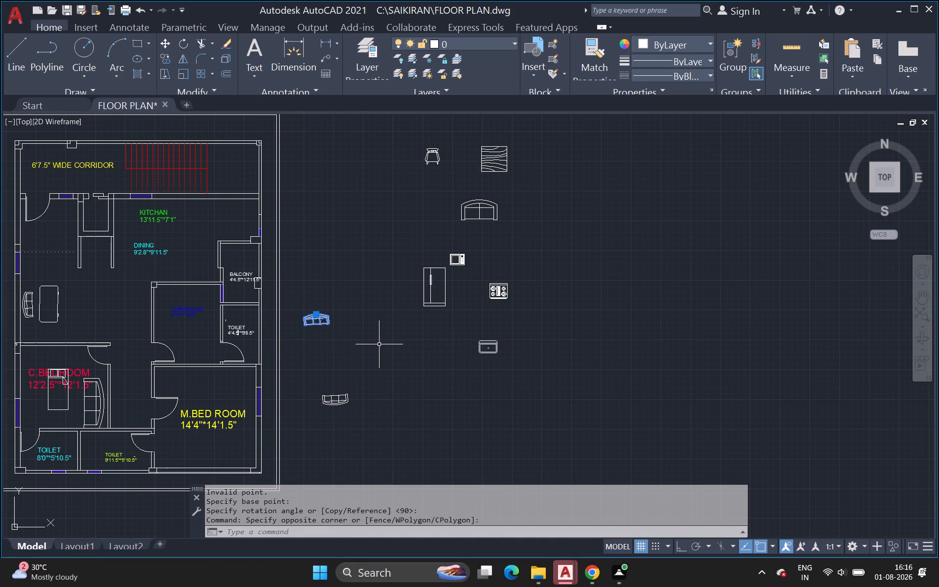
pyautogui.write('CO')
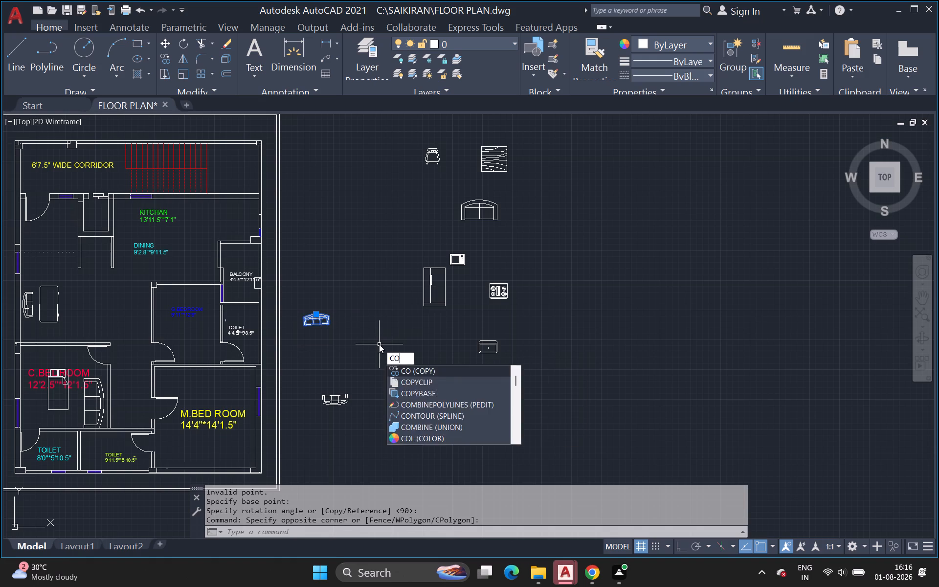
pyautogui.press('Return')
pyautogui.click(328, 322)
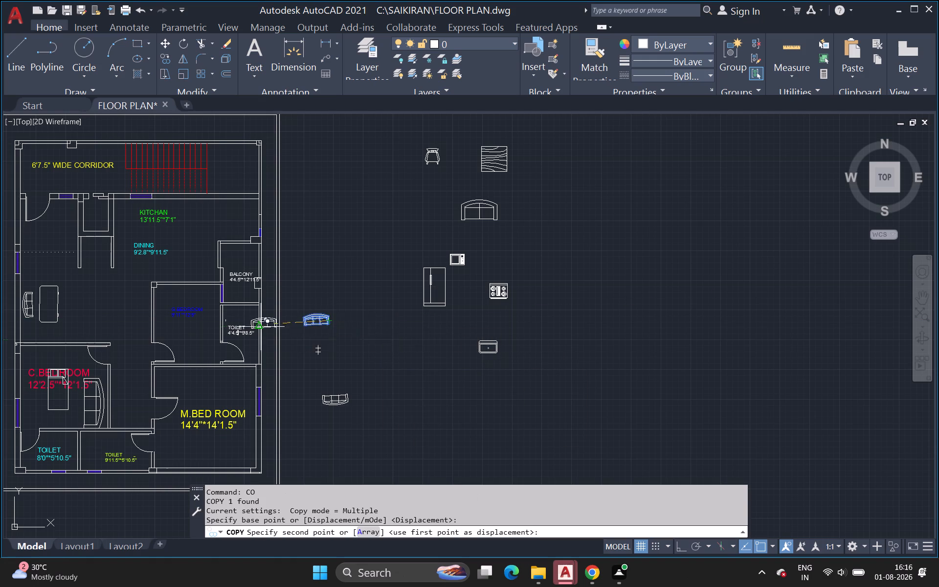
pyautogui.click(59, 277)
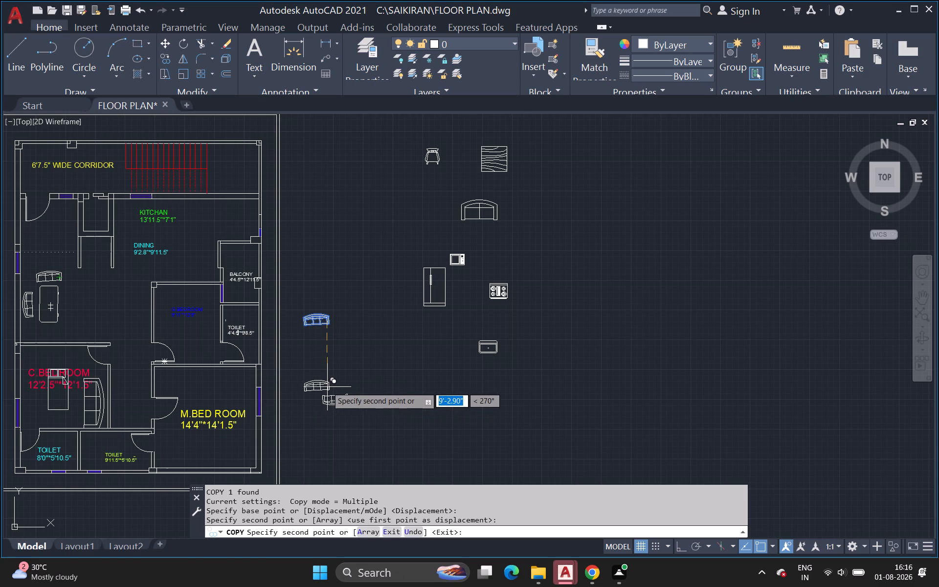
pyautogui.press('Escape')
# Copy the southern sofa, whose curved back faces south, to just south of the table in the living area.
pyautogui.moveTo(311, 384); pyautogui.dragTo(312, 385)
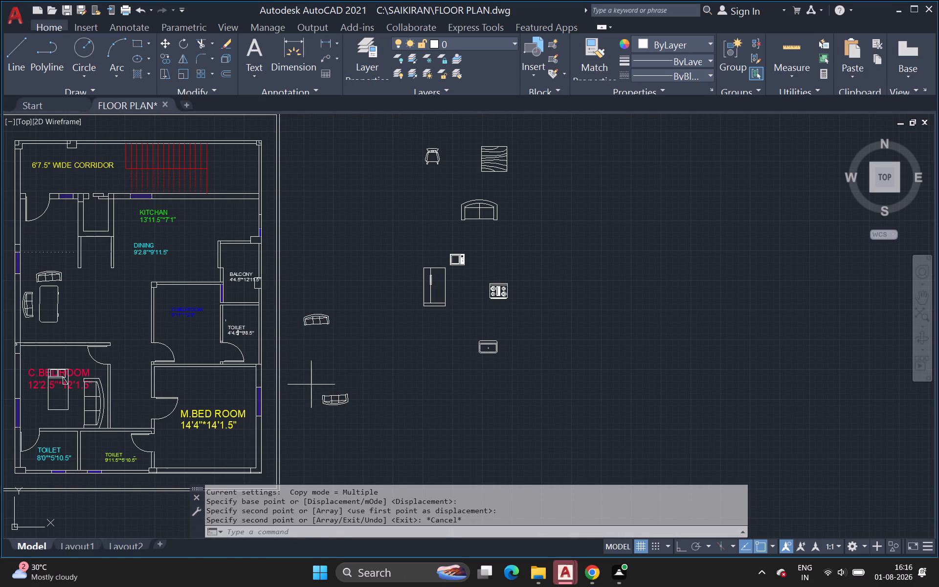
pyautogui.moveTo(312, 385); pyautogui.dragTo(333, 402)
pyautogui.click(419, 429)
pyautogui.press('c')
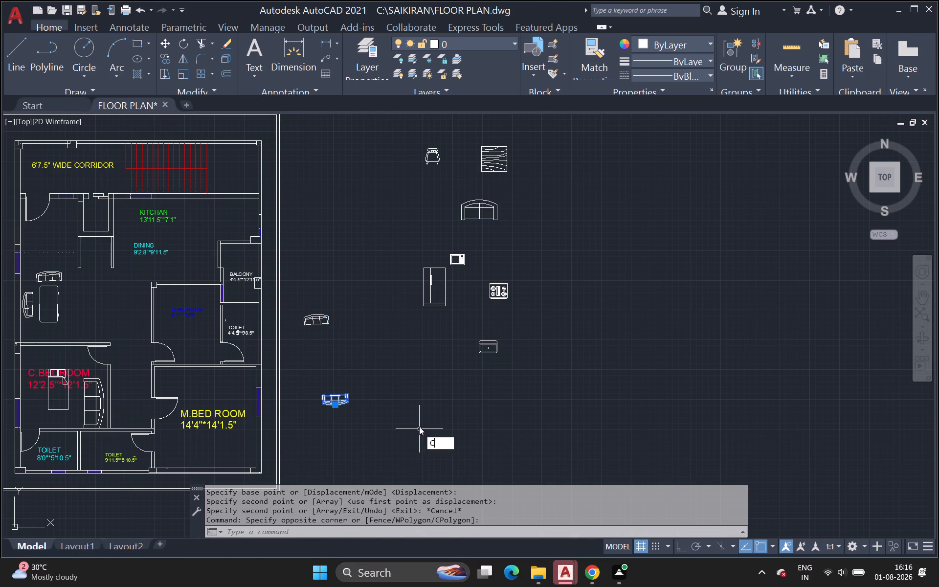
pyautogui.press('o')
pyautogui.press('Return')
pyautogui.click(344, 402)
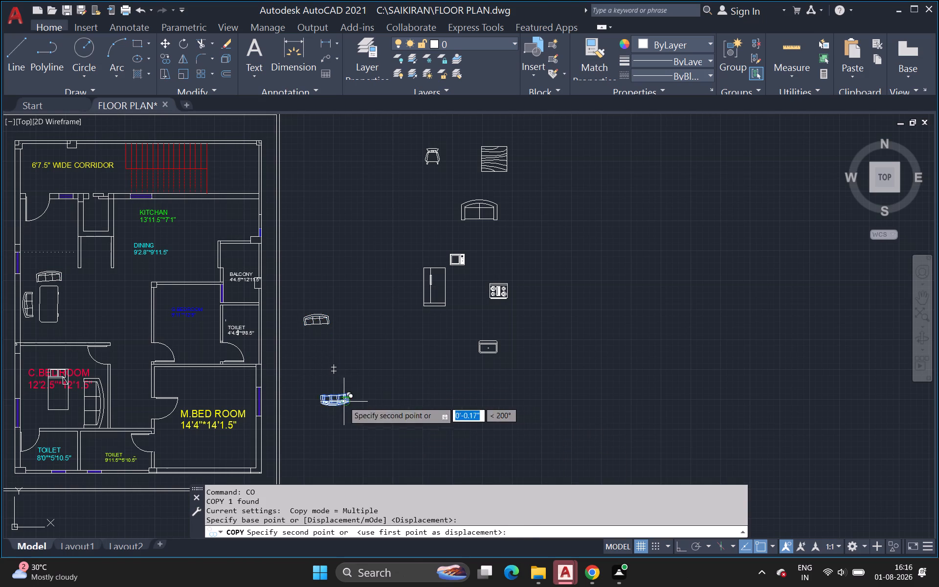
pyautogui.click(64, 334)
pyautogui.press('Escape')
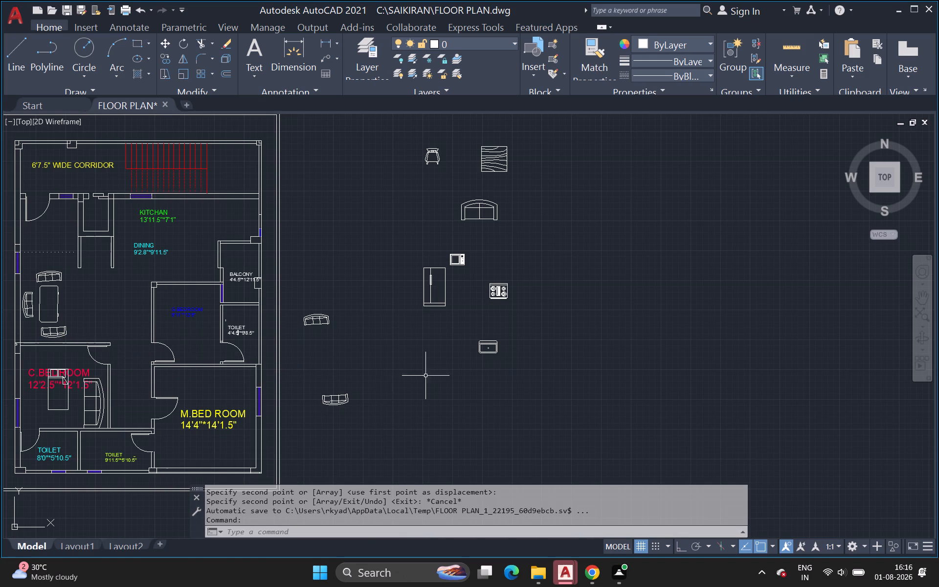
# Insert the Computer Terminal block from Home - Space Planner.dwg at scale 1 and rotation 0, in the empty area east of the loose furniture.
pyautogui.write('DC')
pyautogui.press('Return')
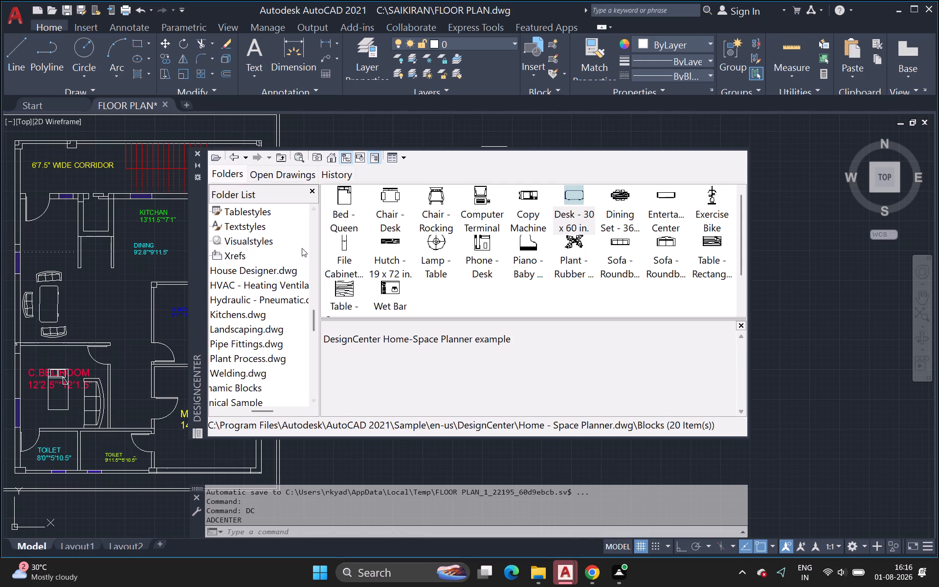
pyautogui.scroll(-1, 281, 264)
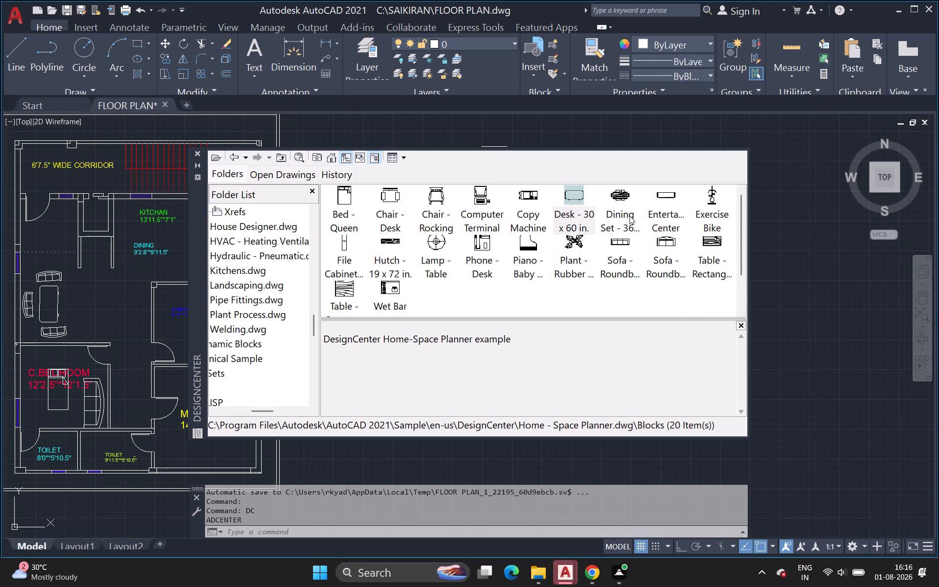
pyautogui.doubleClick(480, 202)
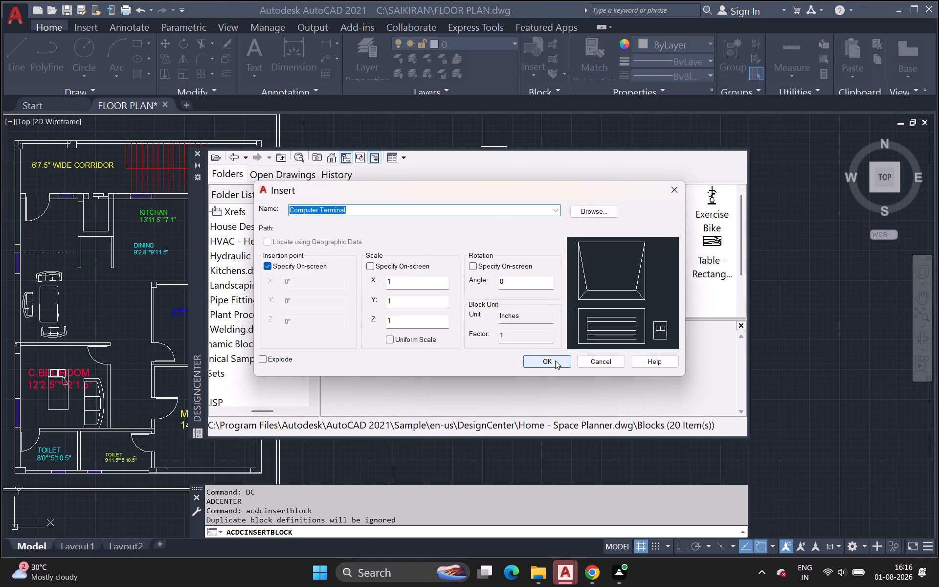
pyautogui.click(555, 361)
pyautogui.click(777, 372)
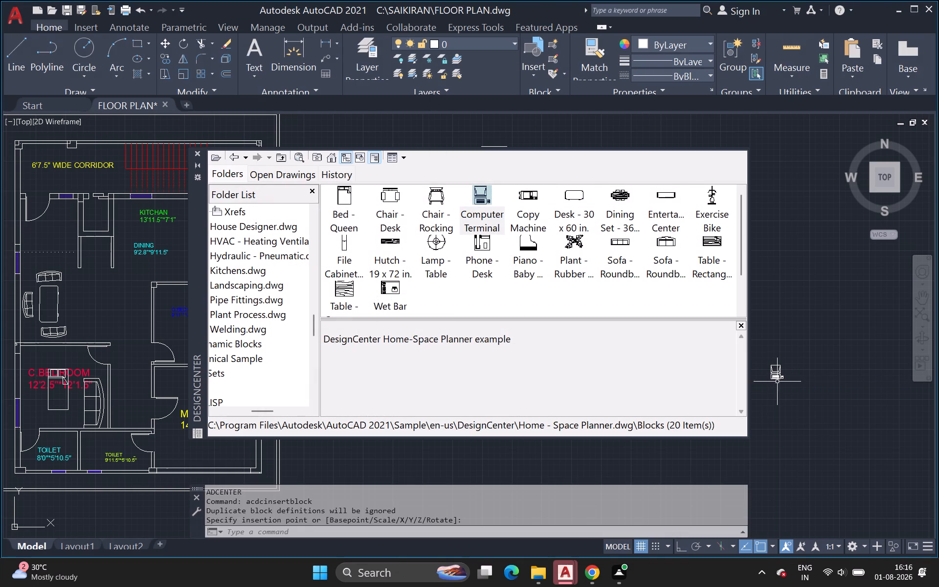
pyautogui.press('Escape')
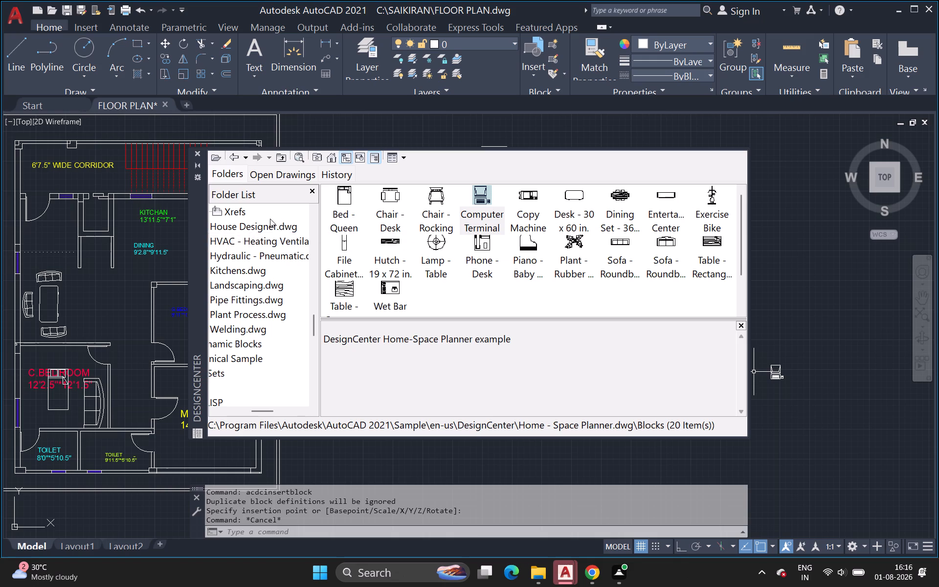
# Look through the DesignCenter sample folders and the Home - Space Planner.dwg blocks for a TV block.
pyautogui.scroll(1, 270, 219)
pyautogui.scroll(11, 269, 293)
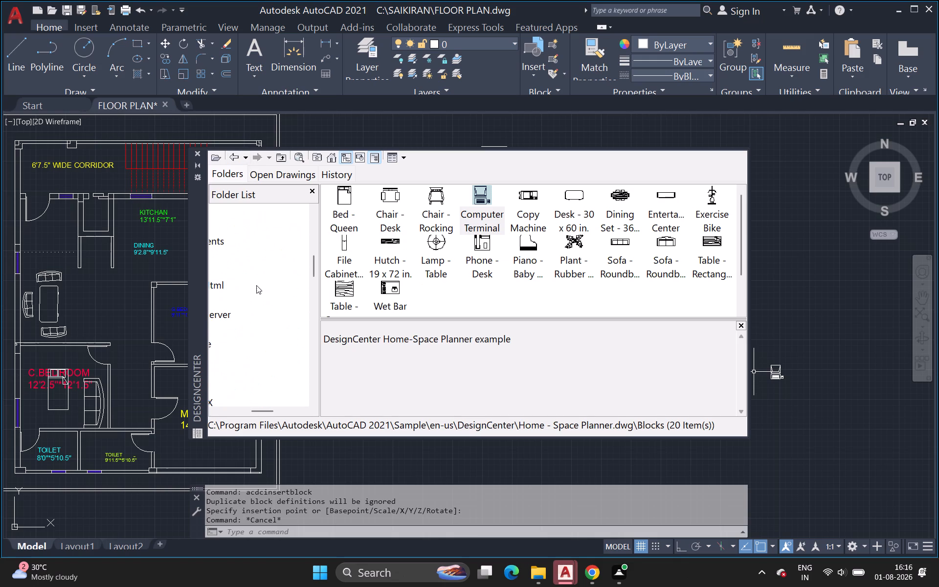
pyautogui.scroll(17, 256, 285)
pyautogui.scroll(6, 257, 284)
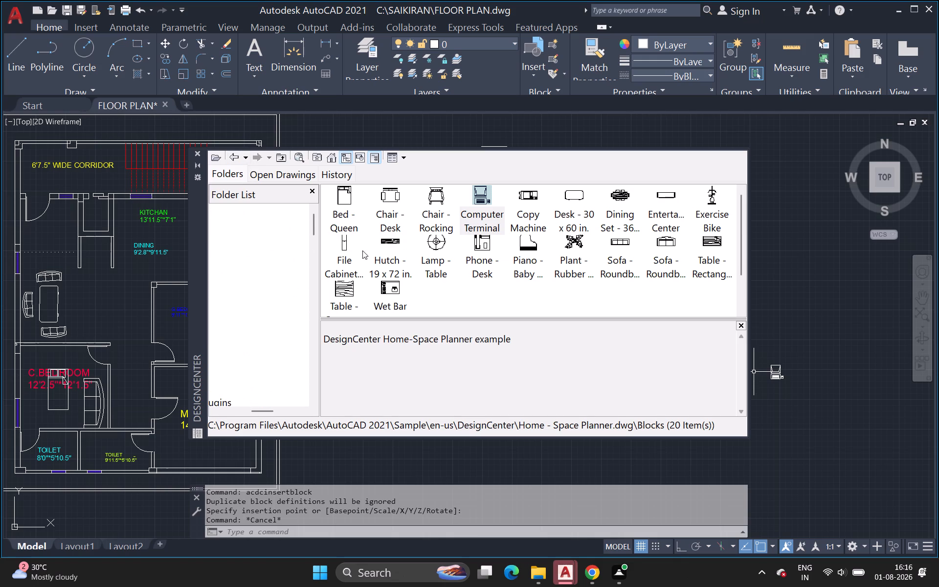
pyautogui.middleClick(354, 246)
pyautogui.scroll(4, 354, 247)
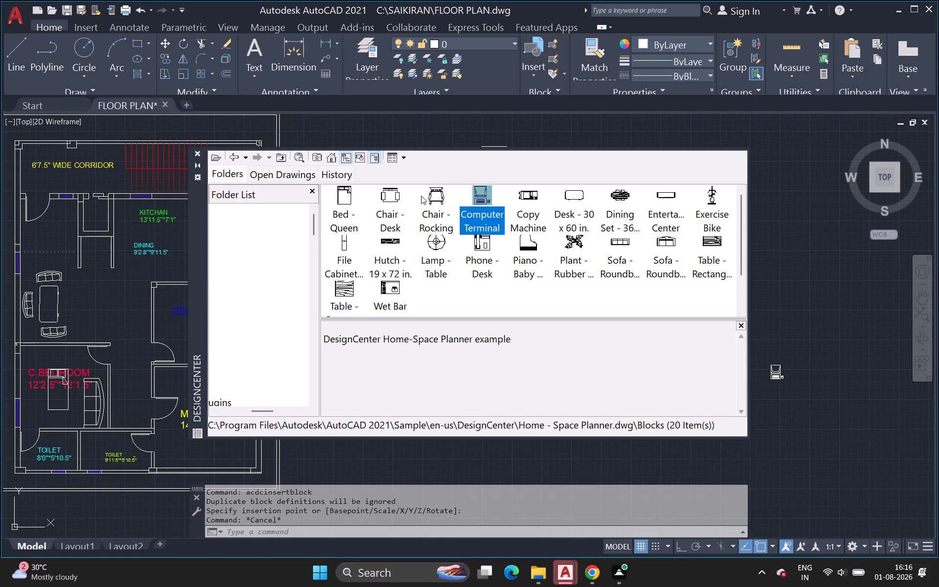
pyautogui.click(234, 154)
pyautogui.click(234, 154)
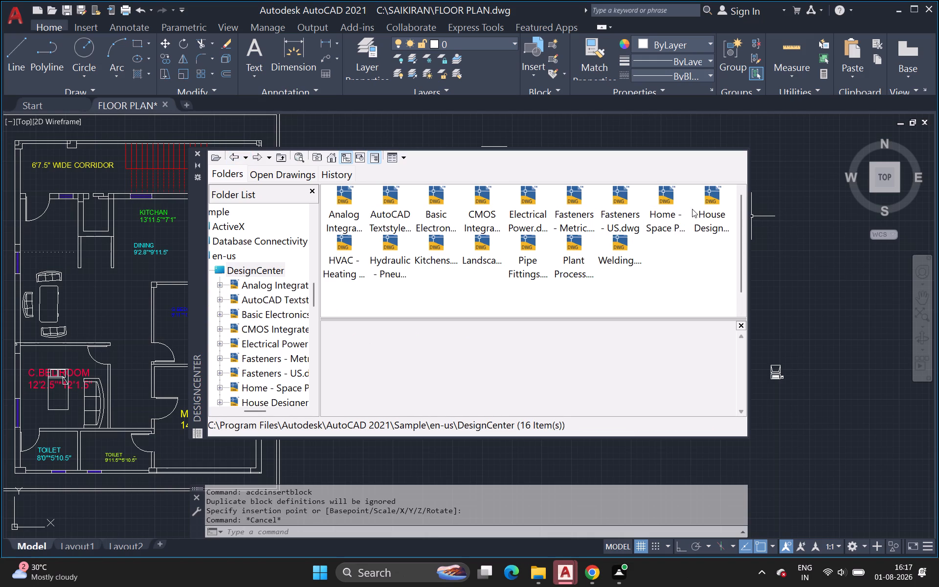
pyautogui.doubleClick(659, 208)
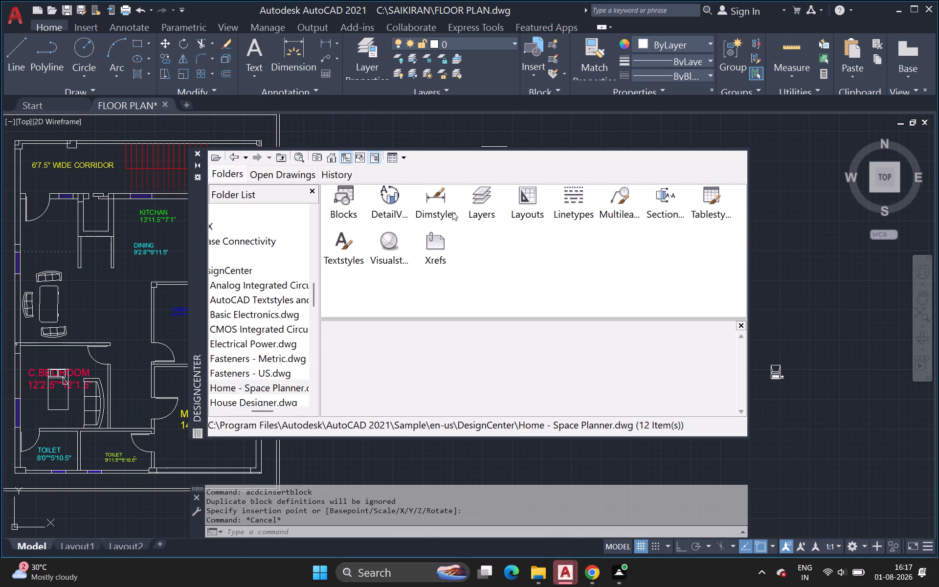
pyautogui.doubleClick(348, 196)
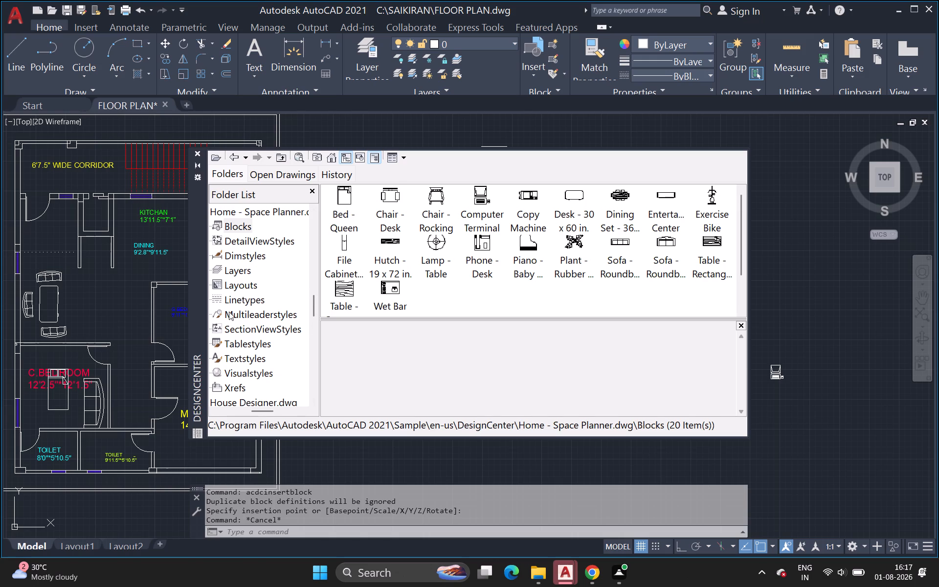
pyautogui.scroll(-2, 229, 318)
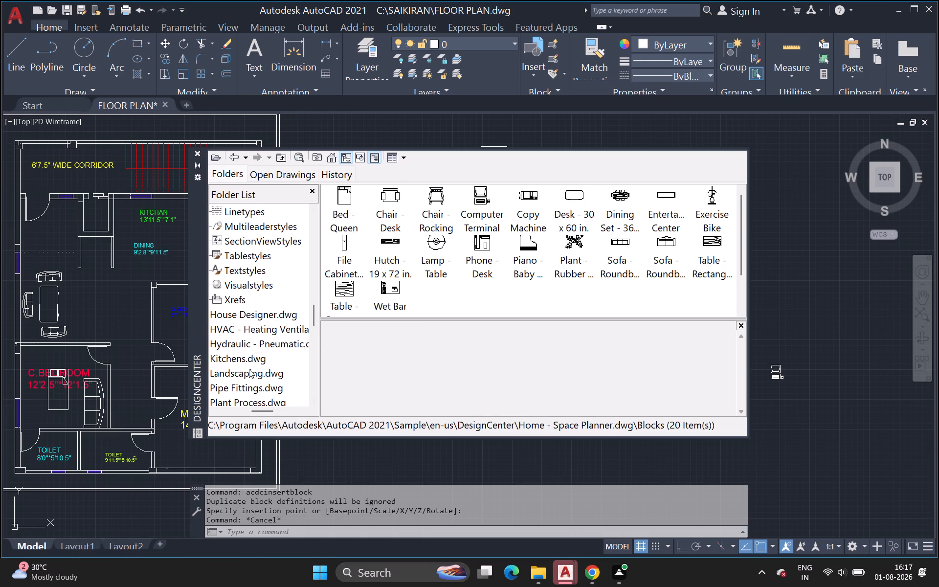
pyautogui.scroll(-3, 249, 375)
pyautogui.scroll(2, 248, 375)
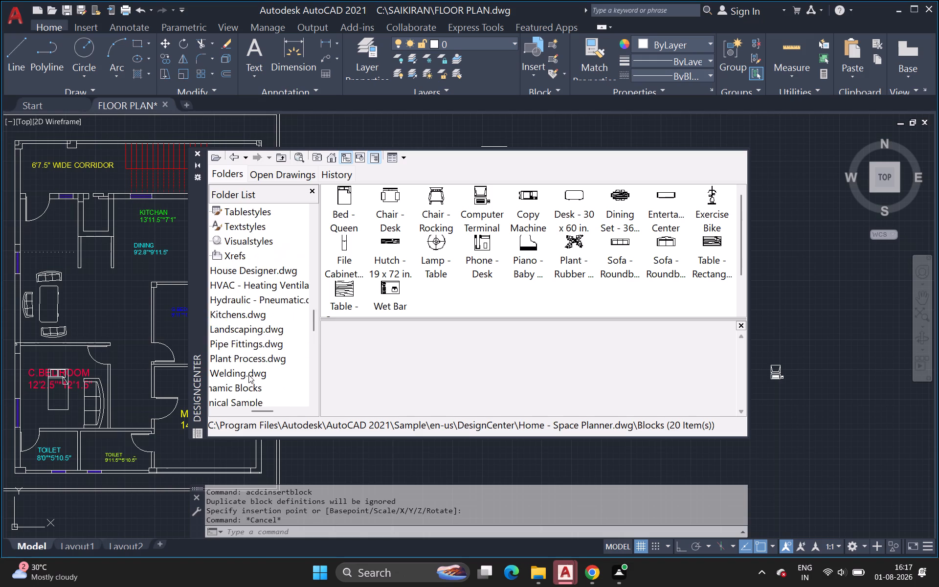
pyautogui.scroll(6, 248, 375)
pyautogui.scroll(3, 252, 336)
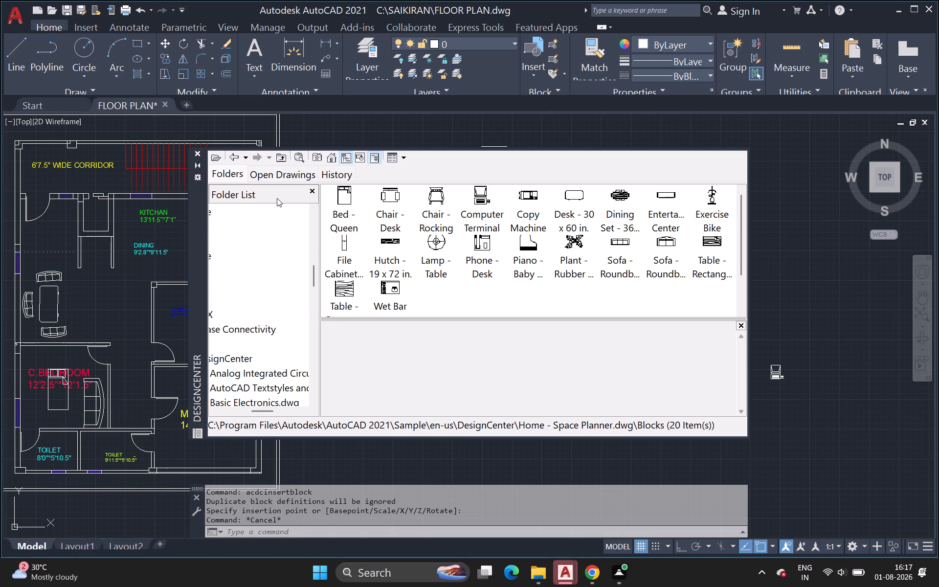
# Search the C: drive and its subfolders for drawings named TV, and close the search and DesignCenter.
pyautogui.click(299, 156)
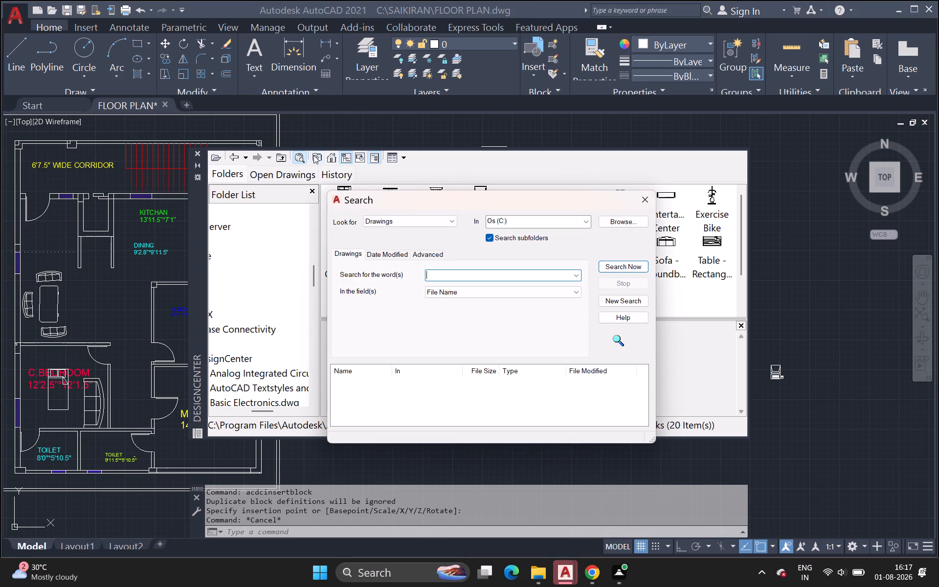
pyautogui.write('TV')
pyautogui.press('Return')
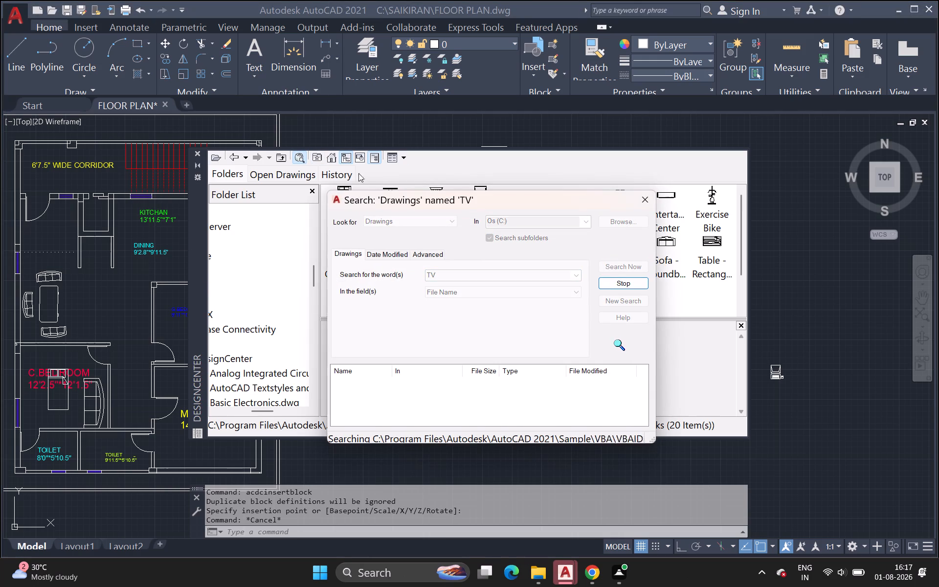
pyautogui.click(633, 282)
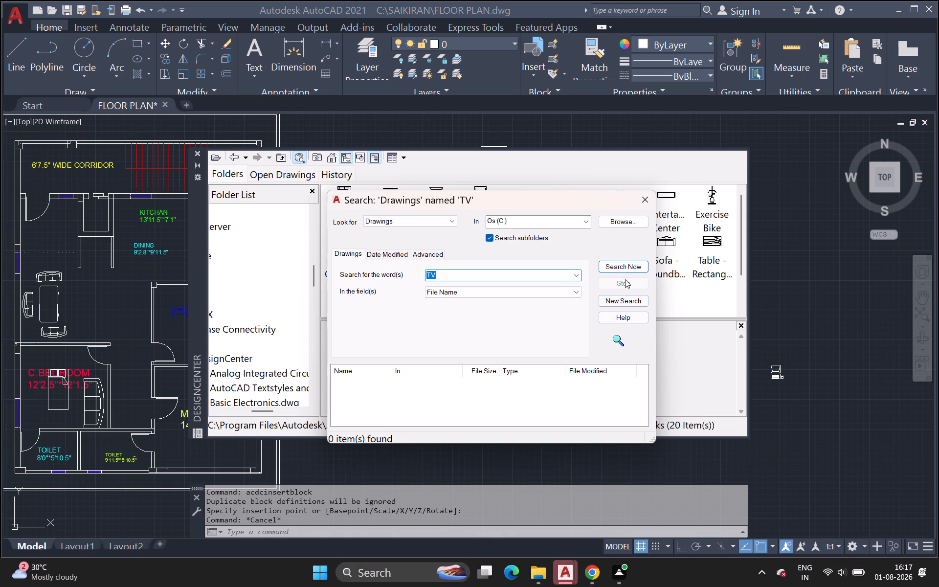
pyautogui.click(623, 260)
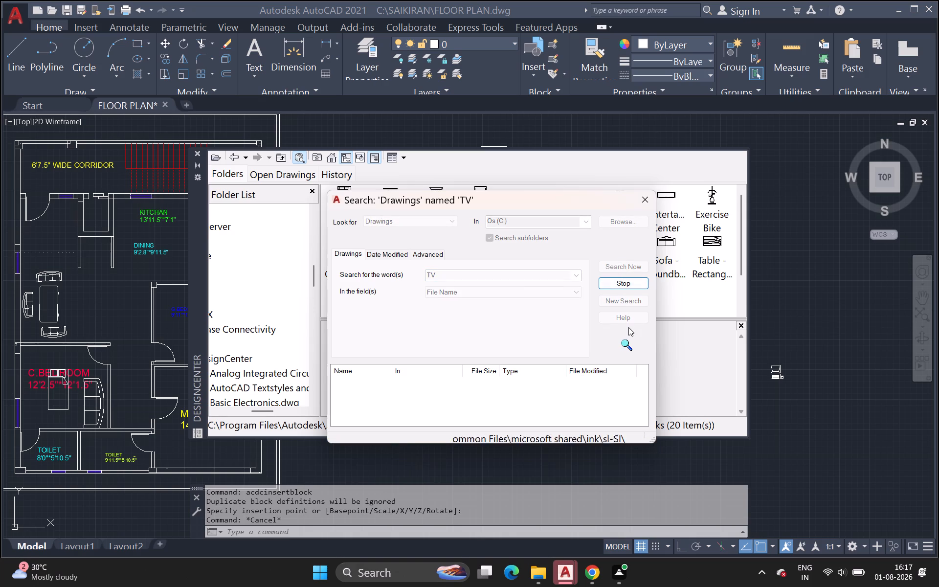
pyautogui.click(653, 206)
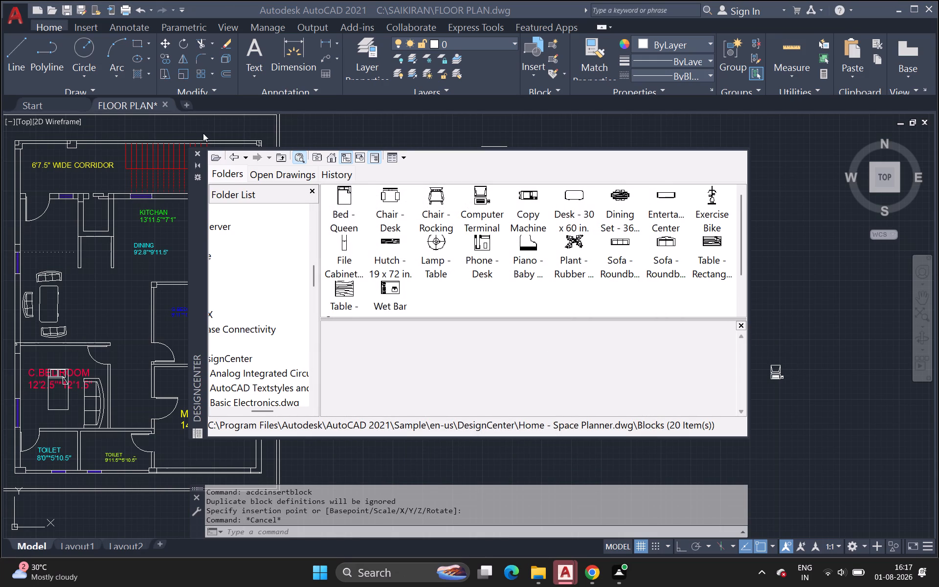
pyautogui.click(197, 155)
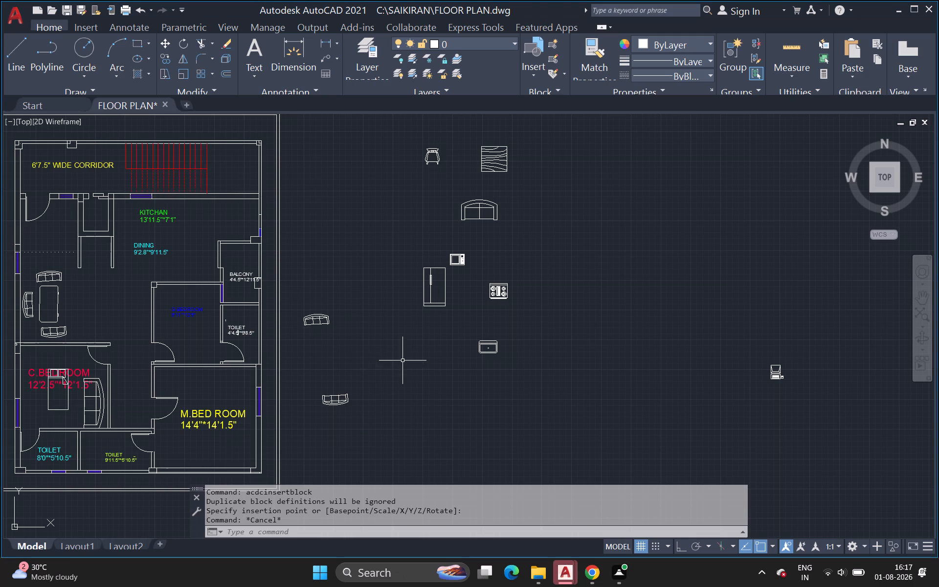
pyautogui.scroll(-1, 369, 360)
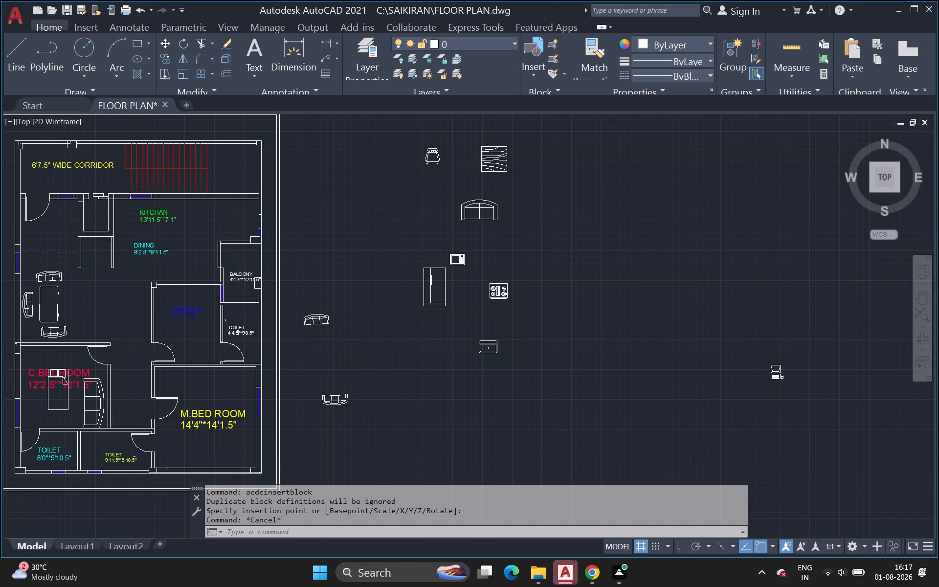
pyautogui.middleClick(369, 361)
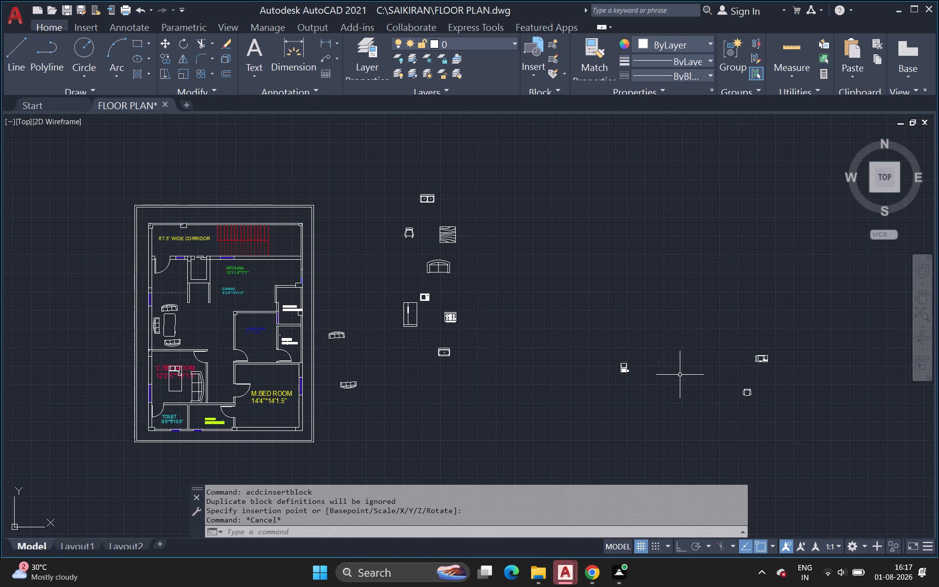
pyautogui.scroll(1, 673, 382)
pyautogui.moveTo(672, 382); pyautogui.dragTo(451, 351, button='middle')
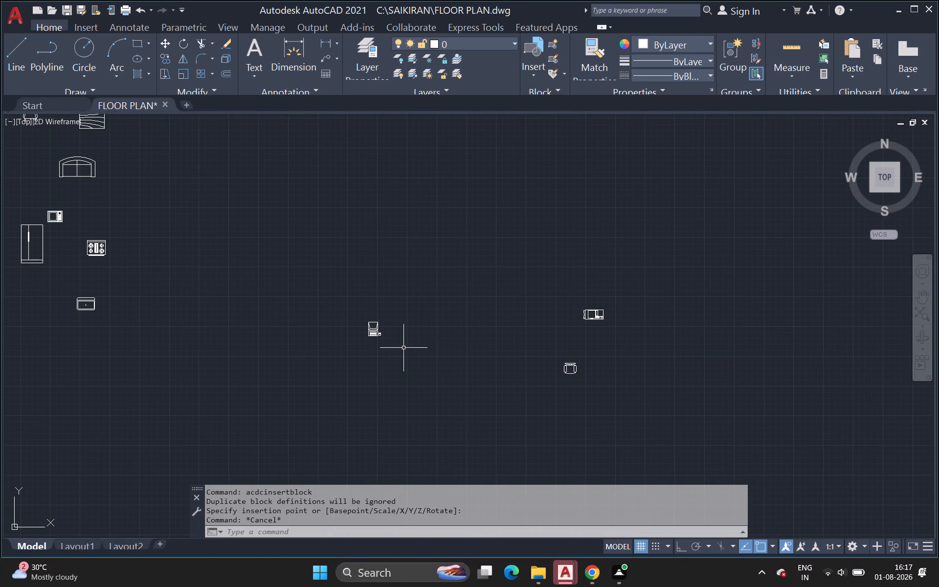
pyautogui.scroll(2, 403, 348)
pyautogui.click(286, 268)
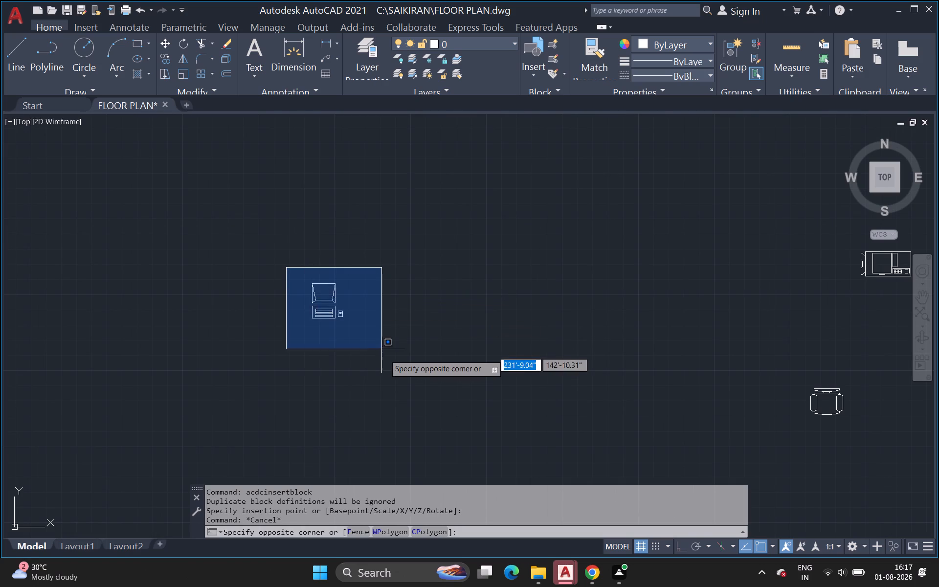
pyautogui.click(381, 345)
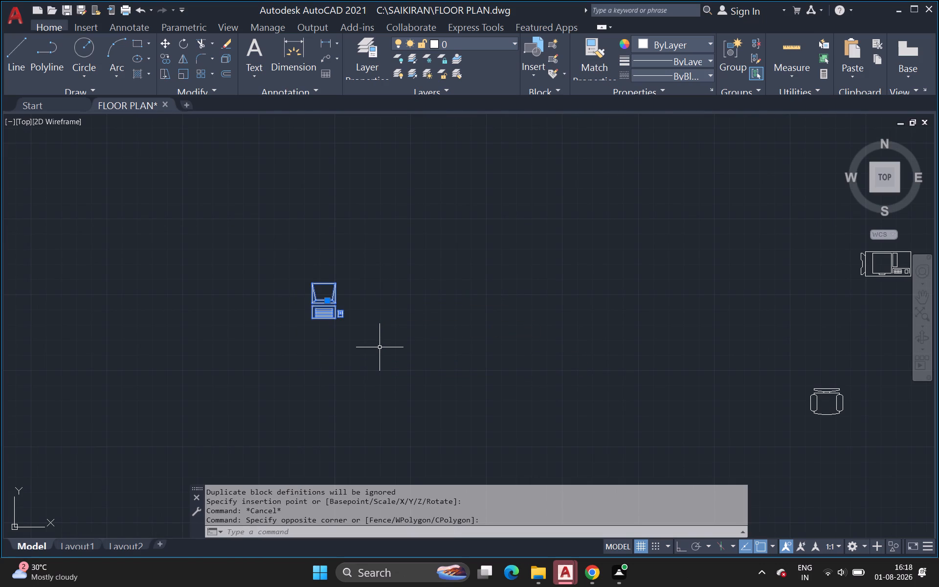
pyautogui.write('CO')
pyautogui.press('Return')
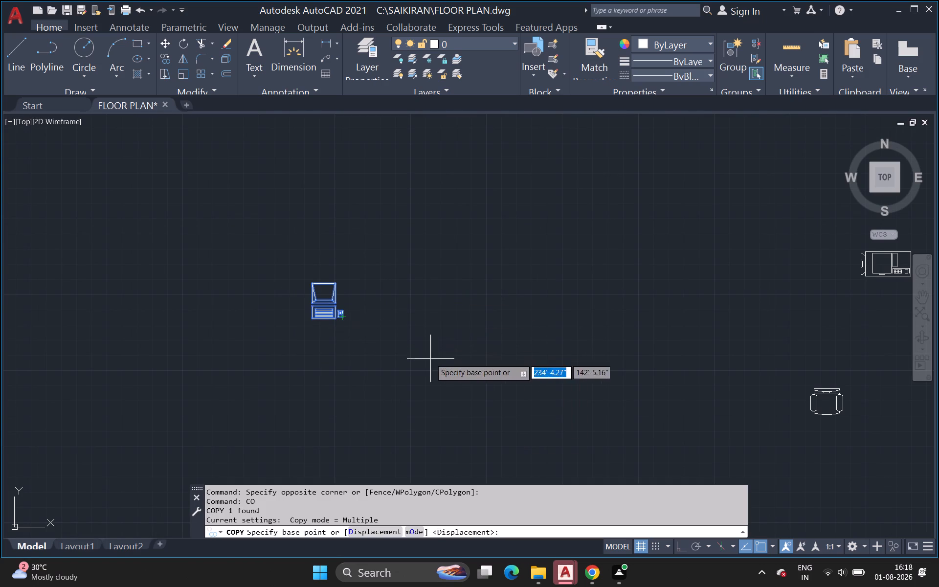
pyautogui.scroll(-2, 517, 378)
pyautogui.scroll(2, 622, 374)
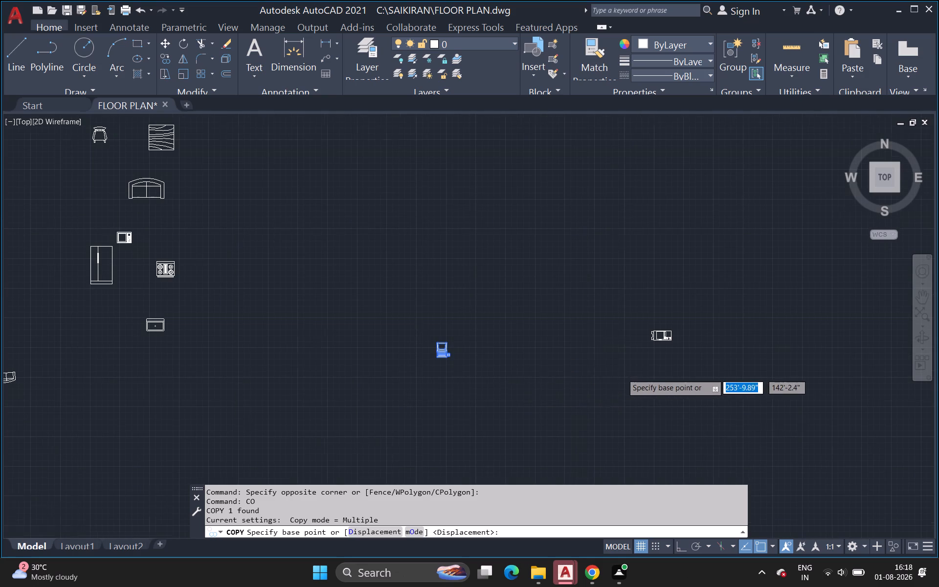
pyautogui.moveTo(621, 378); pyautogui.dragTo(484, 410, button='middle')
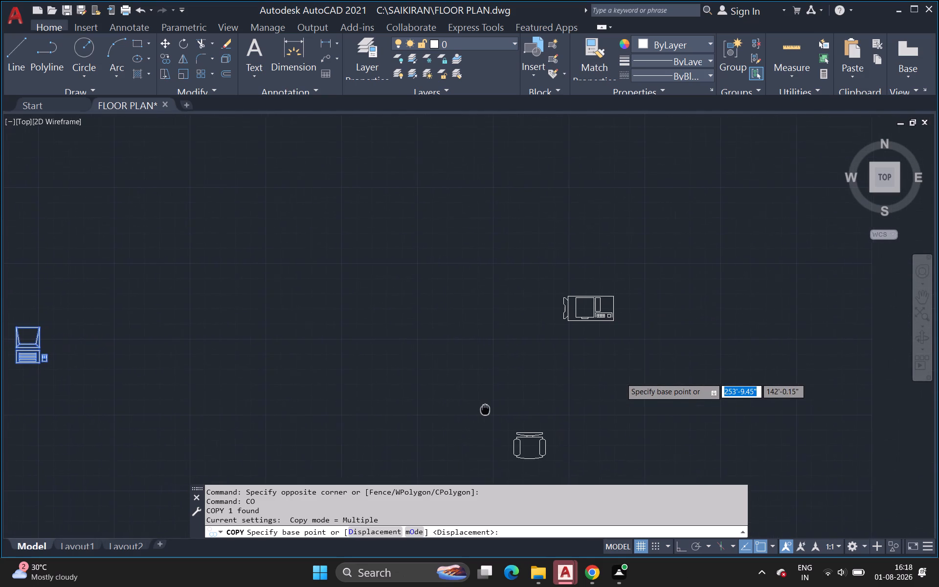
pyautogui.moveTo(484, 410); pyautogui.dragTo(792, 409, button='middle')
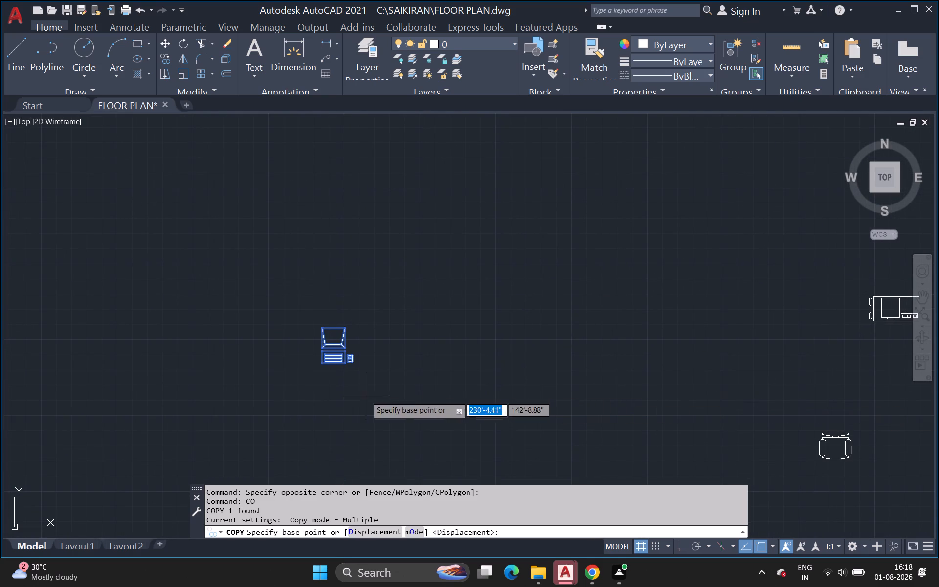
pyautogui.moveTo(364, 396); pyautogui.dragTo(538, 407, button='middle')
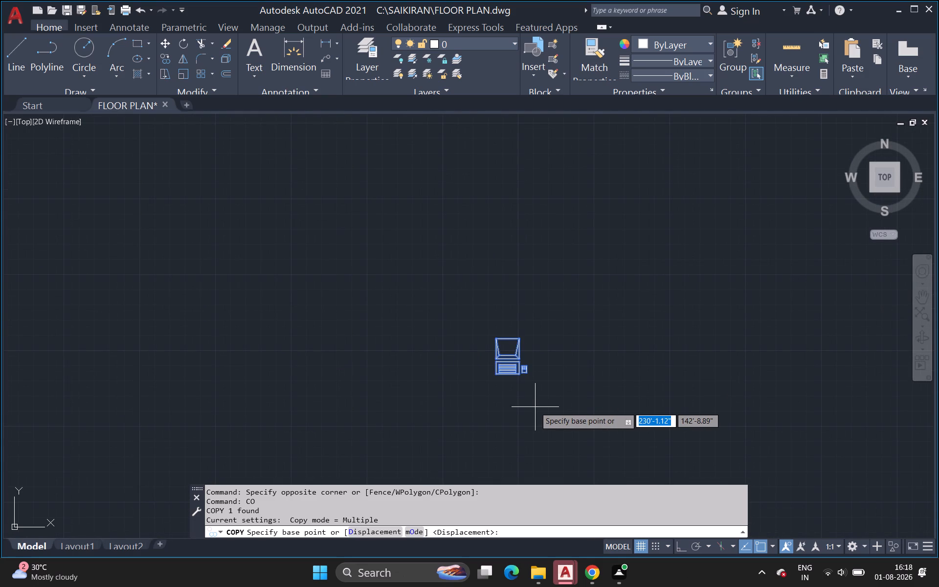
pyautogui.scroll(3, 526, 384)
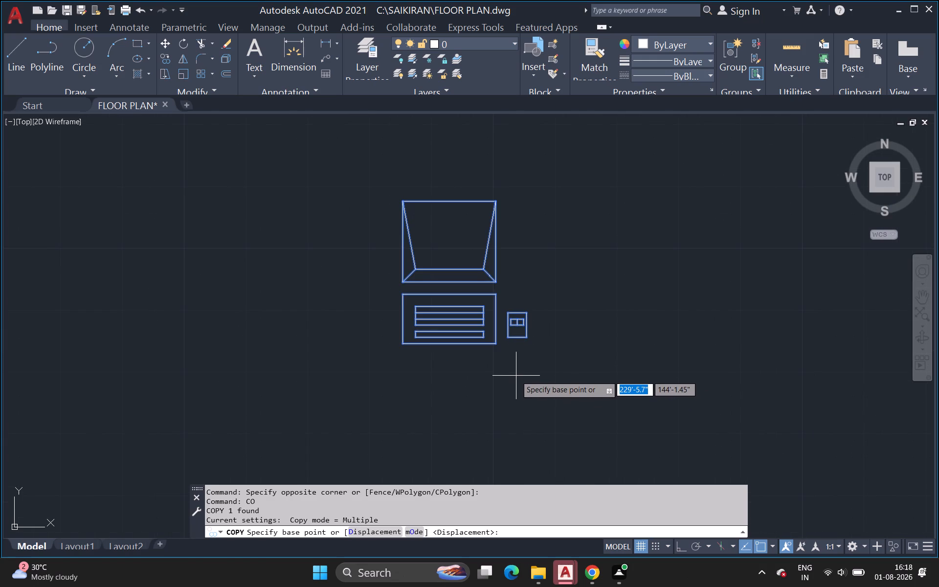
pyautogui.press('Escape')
# Scale the Computer Terminal block up by a factor of about 1.32 from the keyboard's southwest corner.
pyautogui.moveTo(376, 174); pyautogui.dragTo(376, 179)
pyautogui.click(585, 411)
pyautogui.write('SC')
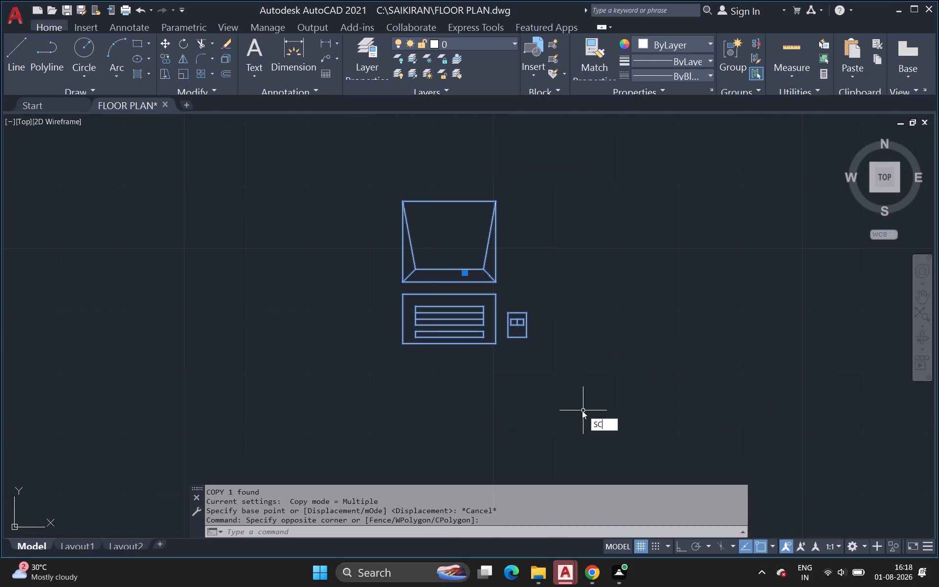
pyautogui.click(625, 436)
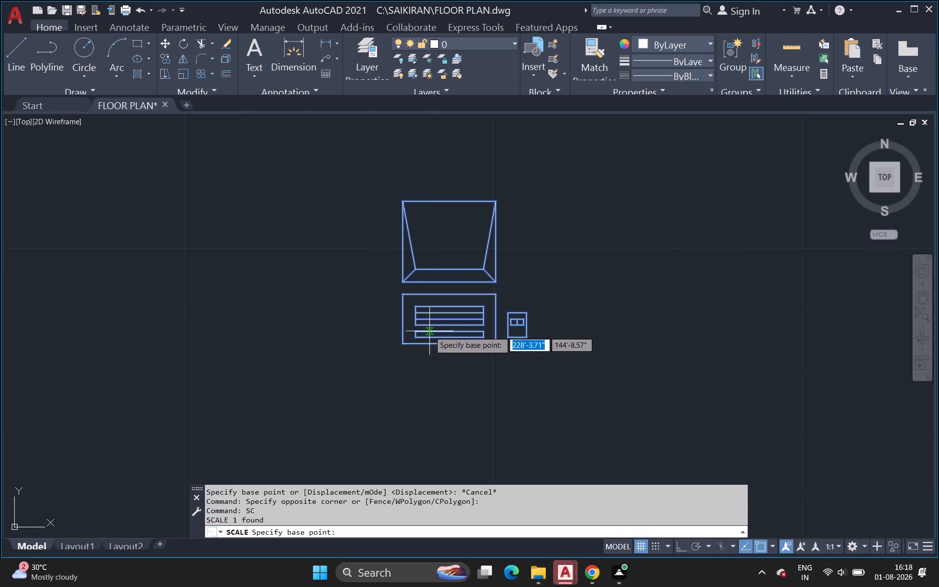
pyautogui.click(400, 345)
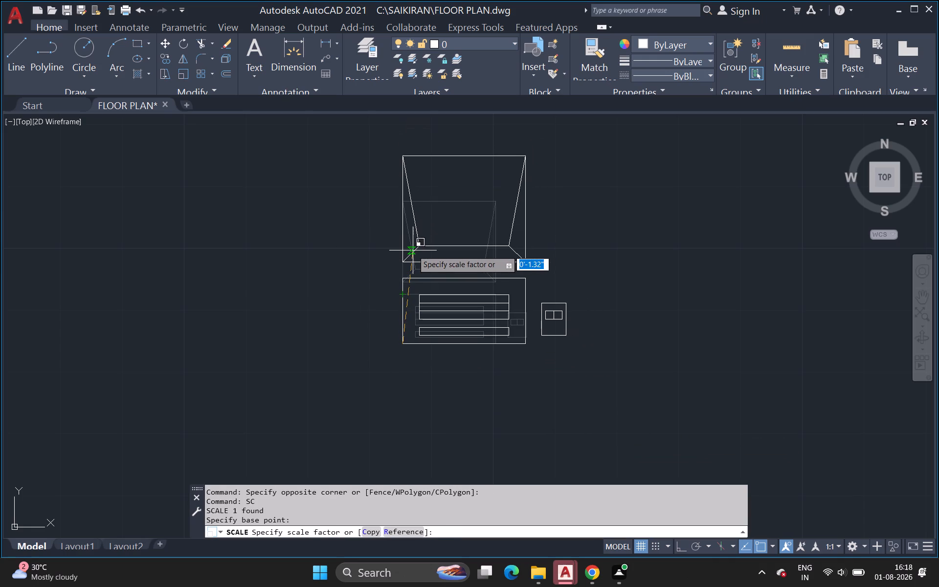
pyautogui.click(413, 250)
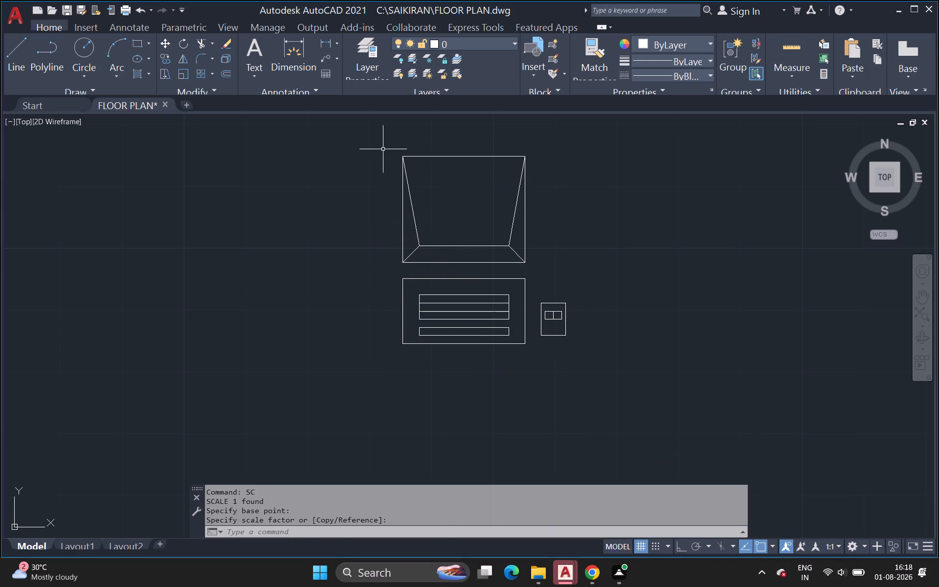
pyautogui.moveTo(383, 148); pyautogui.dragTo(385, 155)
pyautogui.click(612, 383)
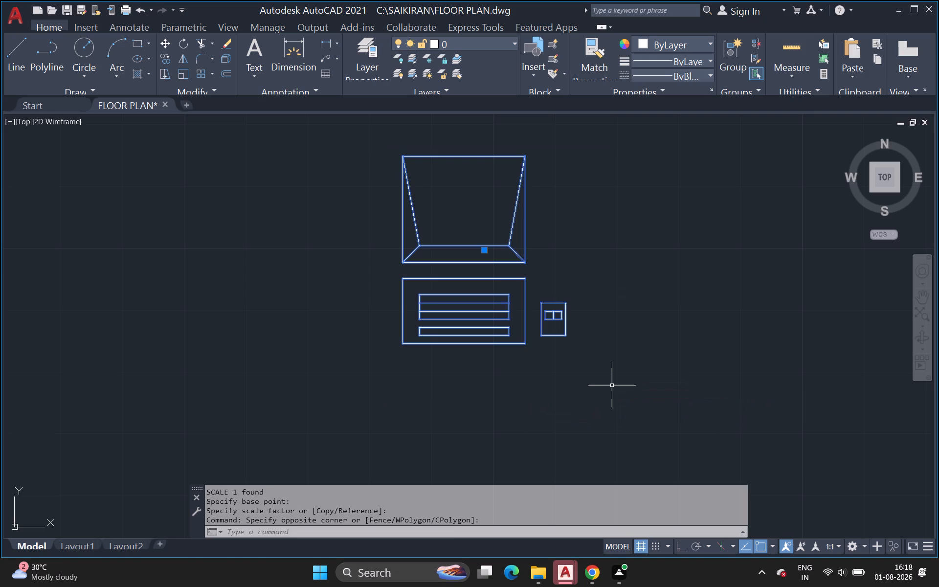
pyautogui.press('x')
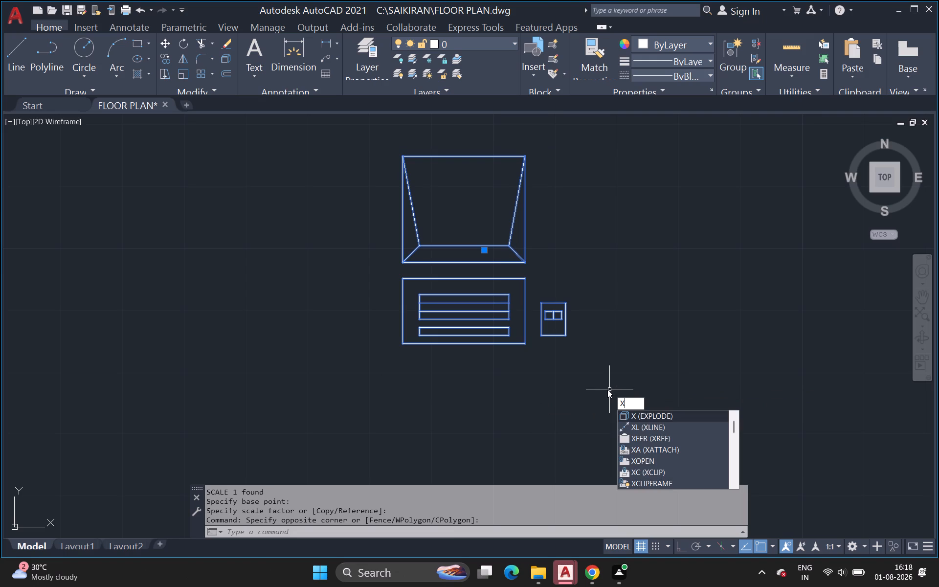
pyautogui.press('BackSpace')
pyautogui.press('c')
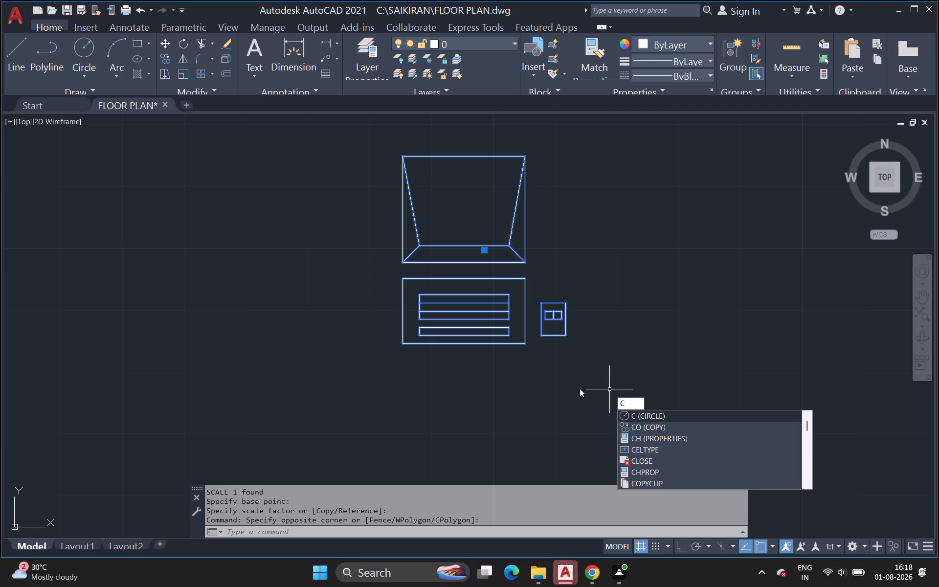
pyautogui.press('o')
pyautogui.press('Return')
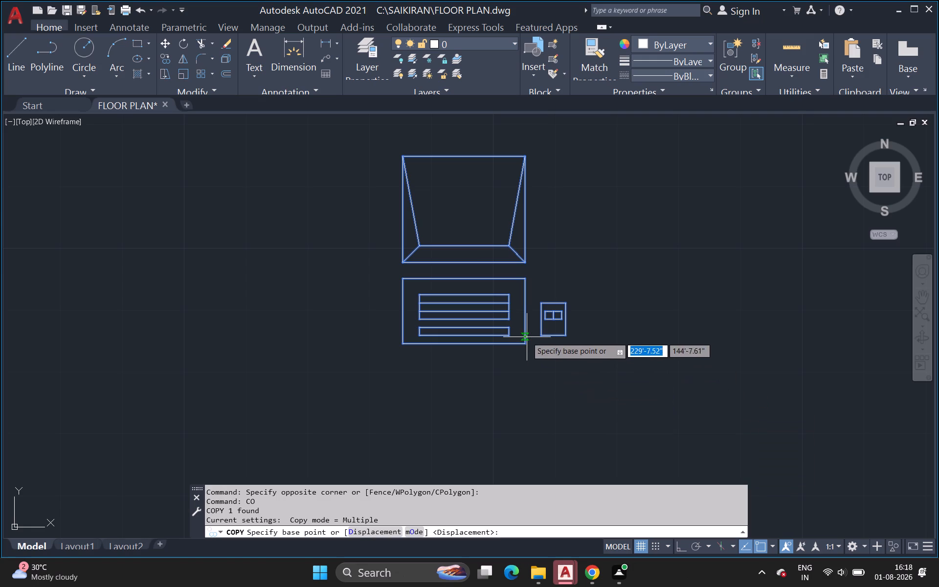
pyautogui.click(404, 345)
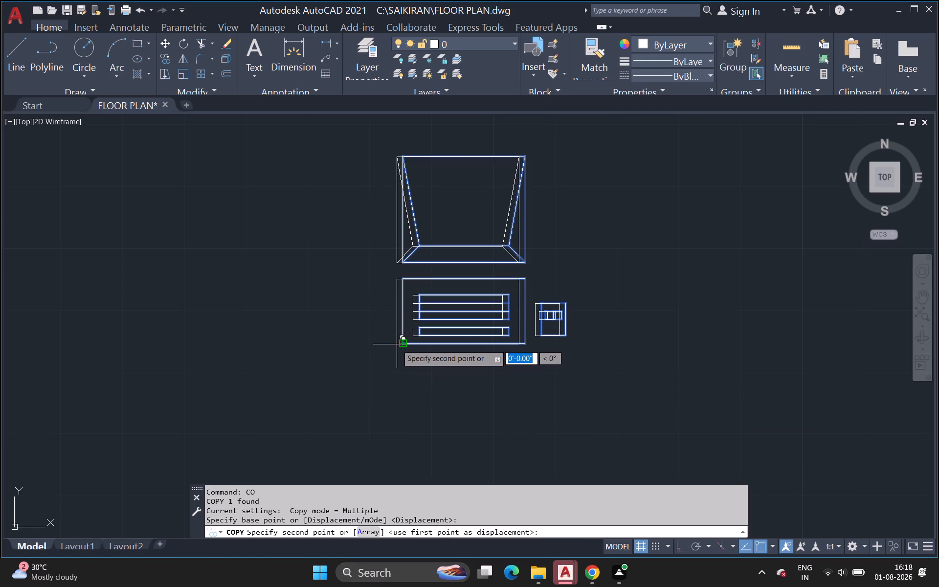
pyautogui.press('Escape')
# Rotate the Computer Terminal block about 90 degrees clockwise around the mouse's southeast corner, so the monitor lies east of the keyboard.
pyautogui.moveTo(367, 106); pyautogui.dragTo(377, 143)
pyautogui.moveTo(376, 142); pyautogui.dragTo(388, 154)
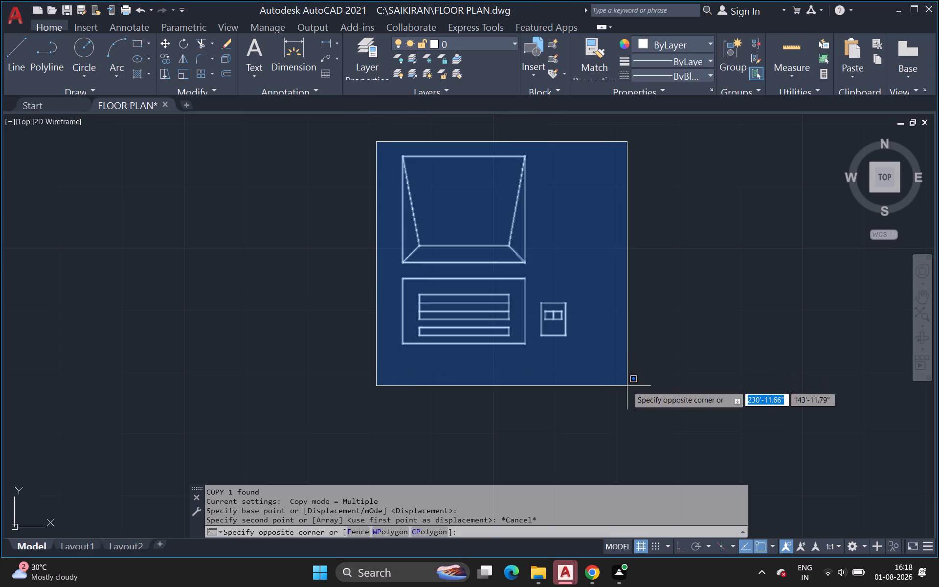
pyautogui.click(627, 386)
pyautogui.press('r')
pyautogui.press('o')
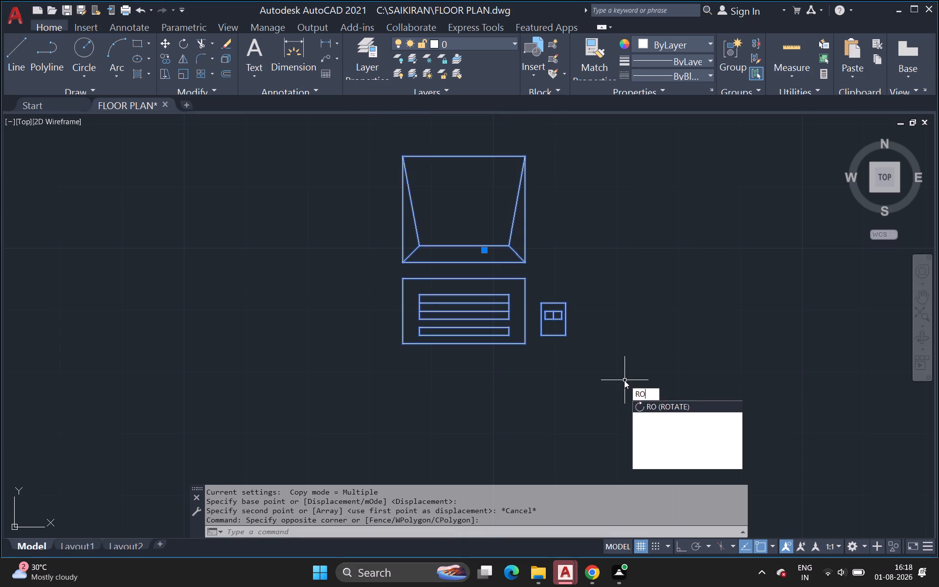
pyautogui.press('Return')
pyautogui.click(566, 339)
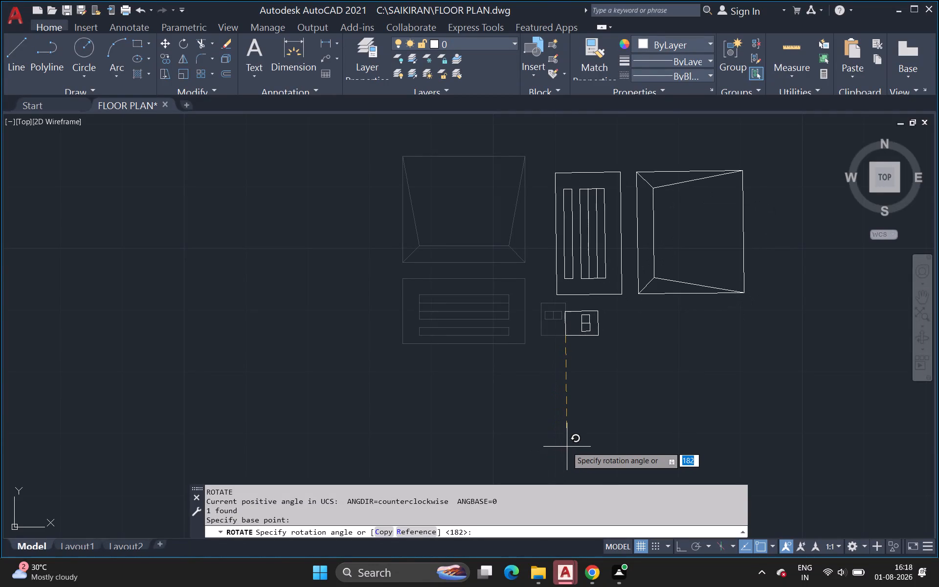
pyautogui.click(567, 447)
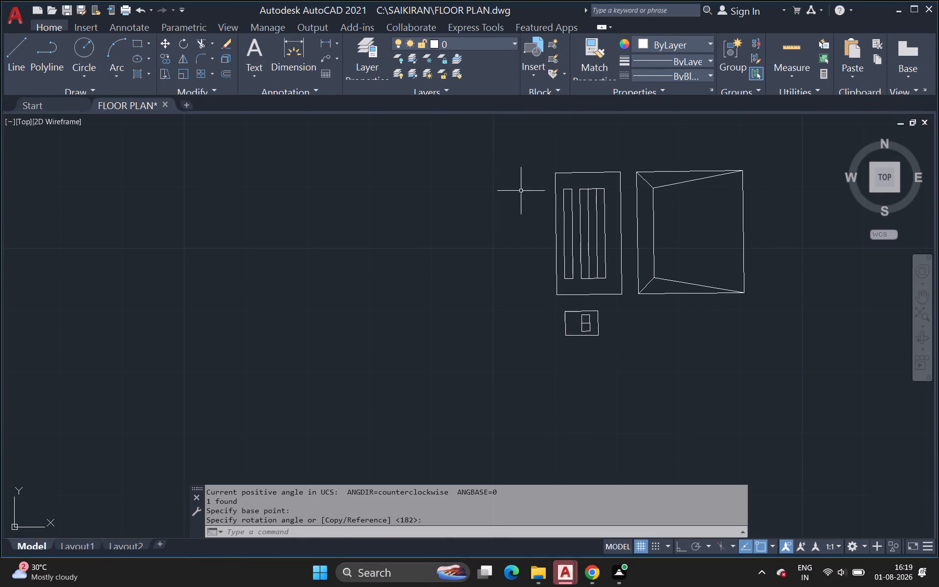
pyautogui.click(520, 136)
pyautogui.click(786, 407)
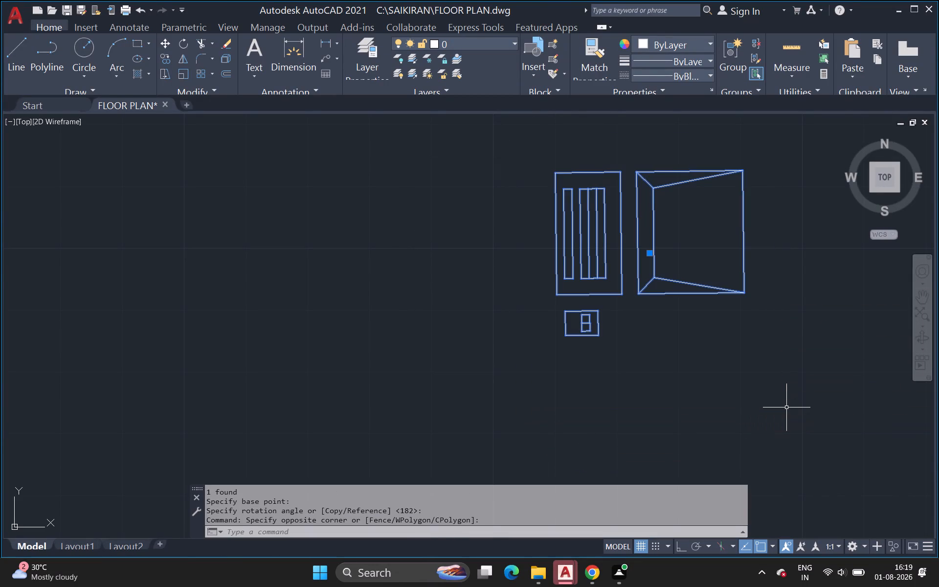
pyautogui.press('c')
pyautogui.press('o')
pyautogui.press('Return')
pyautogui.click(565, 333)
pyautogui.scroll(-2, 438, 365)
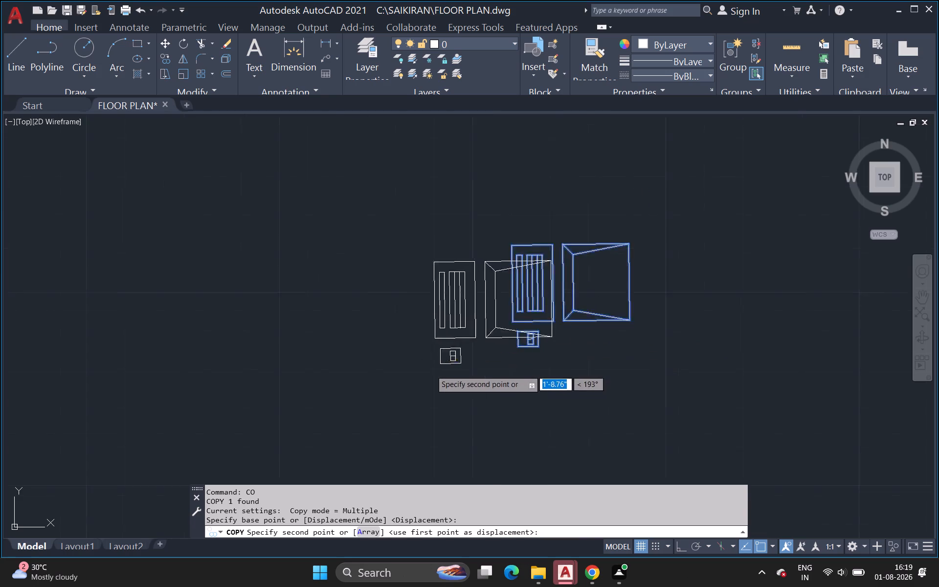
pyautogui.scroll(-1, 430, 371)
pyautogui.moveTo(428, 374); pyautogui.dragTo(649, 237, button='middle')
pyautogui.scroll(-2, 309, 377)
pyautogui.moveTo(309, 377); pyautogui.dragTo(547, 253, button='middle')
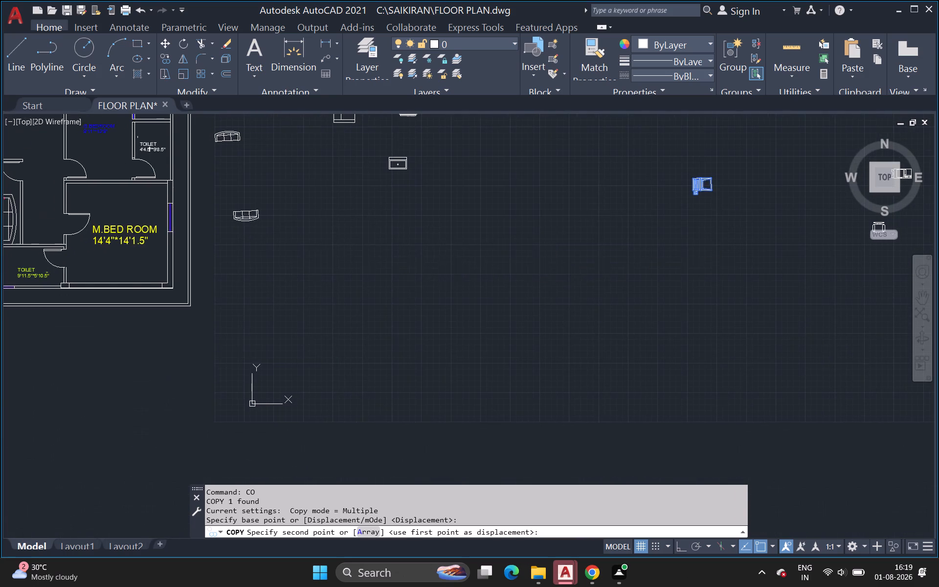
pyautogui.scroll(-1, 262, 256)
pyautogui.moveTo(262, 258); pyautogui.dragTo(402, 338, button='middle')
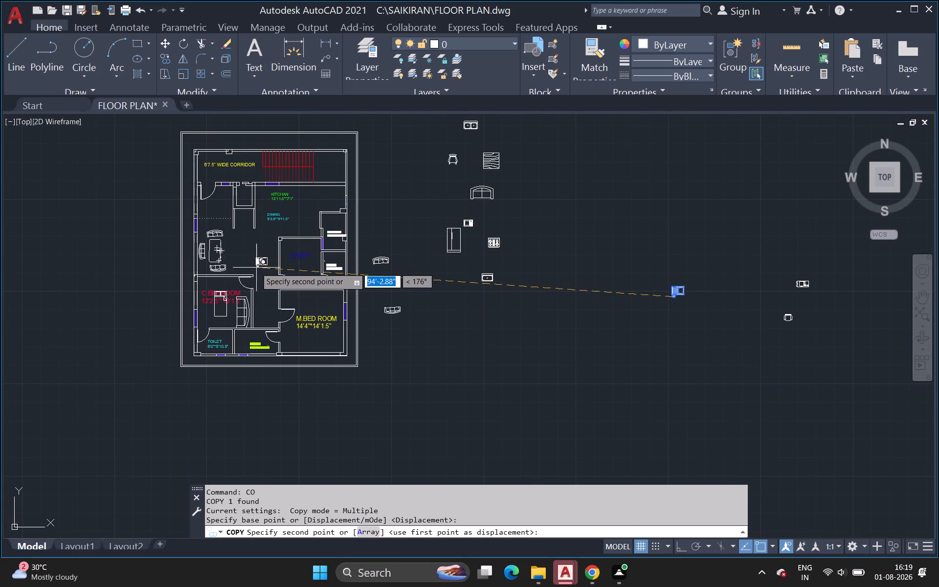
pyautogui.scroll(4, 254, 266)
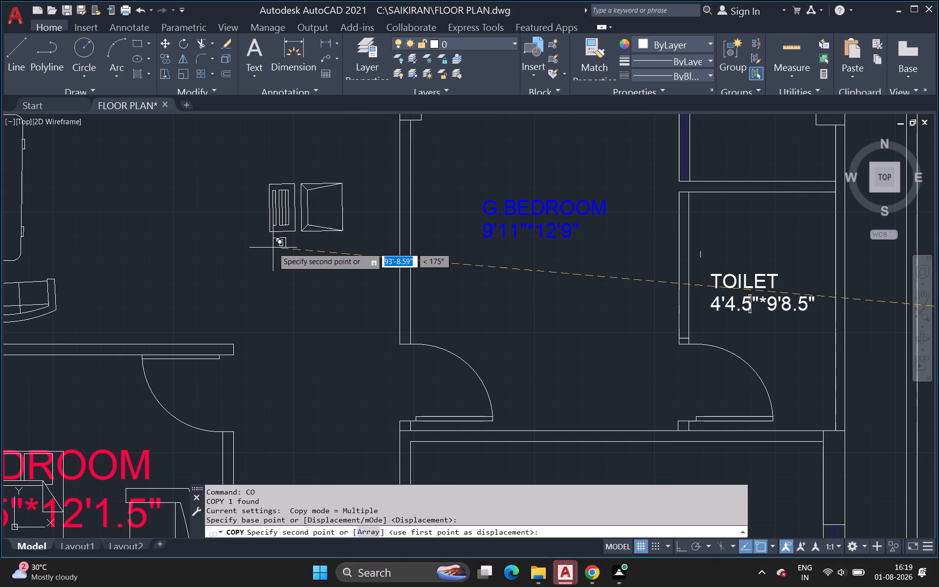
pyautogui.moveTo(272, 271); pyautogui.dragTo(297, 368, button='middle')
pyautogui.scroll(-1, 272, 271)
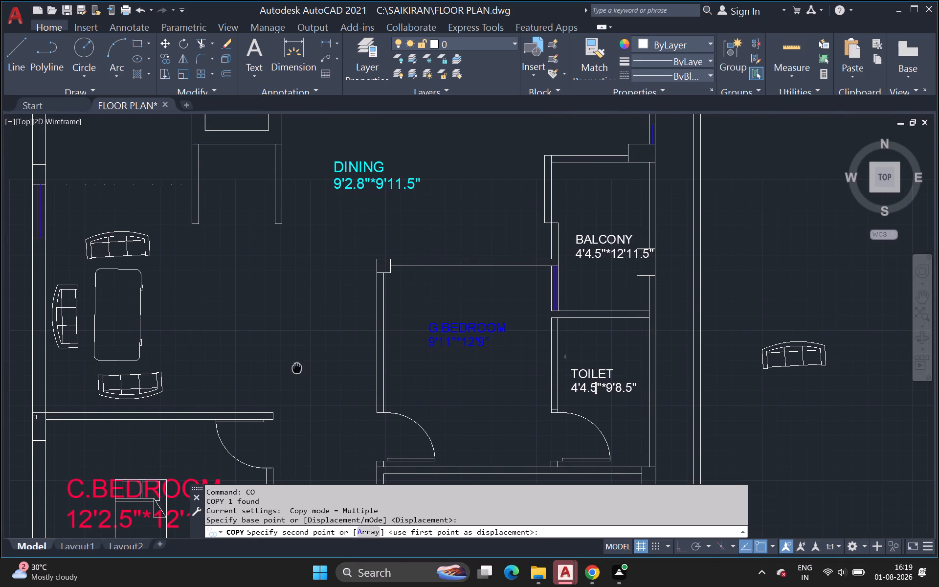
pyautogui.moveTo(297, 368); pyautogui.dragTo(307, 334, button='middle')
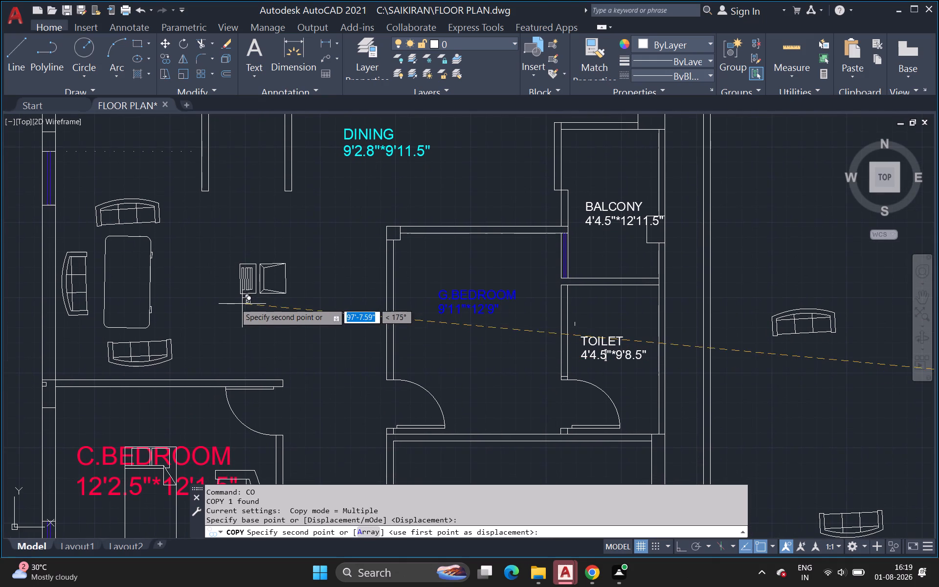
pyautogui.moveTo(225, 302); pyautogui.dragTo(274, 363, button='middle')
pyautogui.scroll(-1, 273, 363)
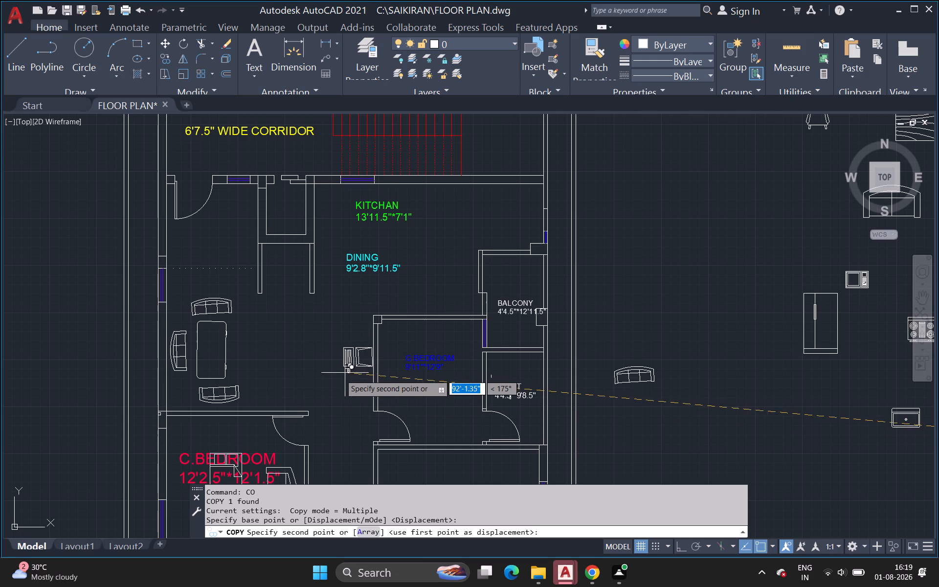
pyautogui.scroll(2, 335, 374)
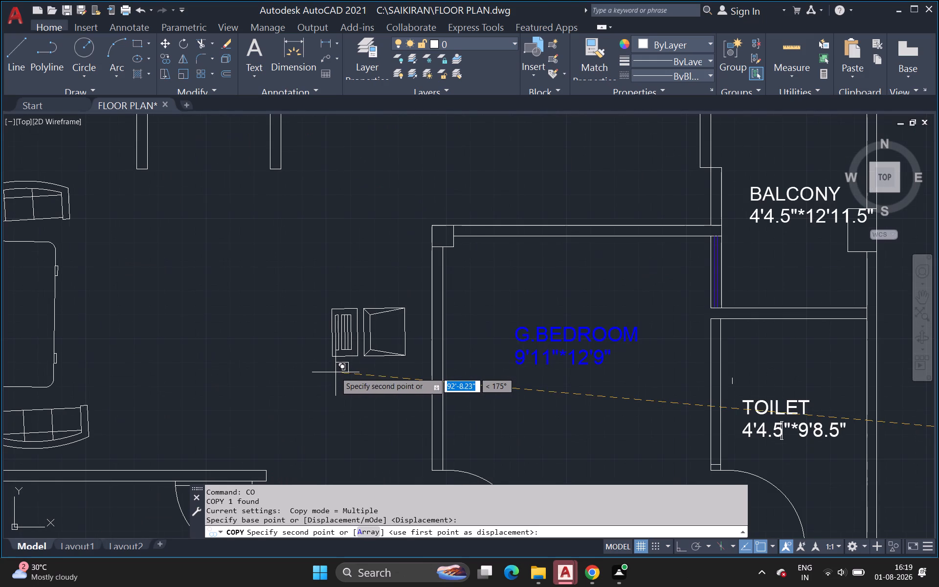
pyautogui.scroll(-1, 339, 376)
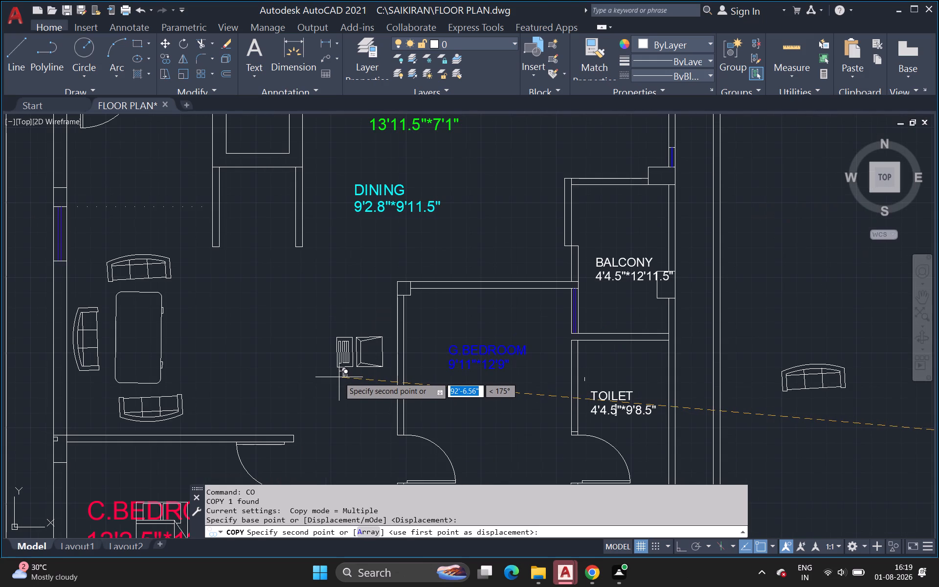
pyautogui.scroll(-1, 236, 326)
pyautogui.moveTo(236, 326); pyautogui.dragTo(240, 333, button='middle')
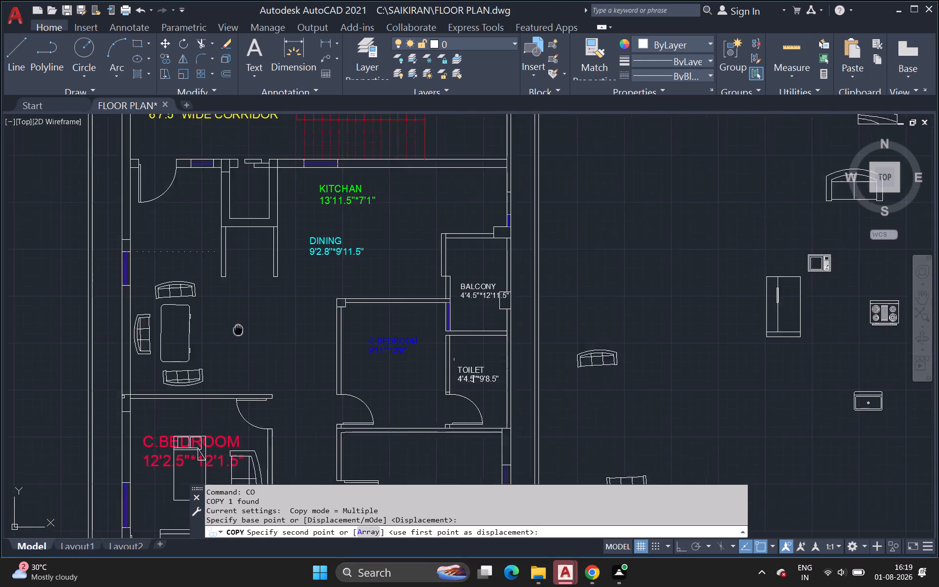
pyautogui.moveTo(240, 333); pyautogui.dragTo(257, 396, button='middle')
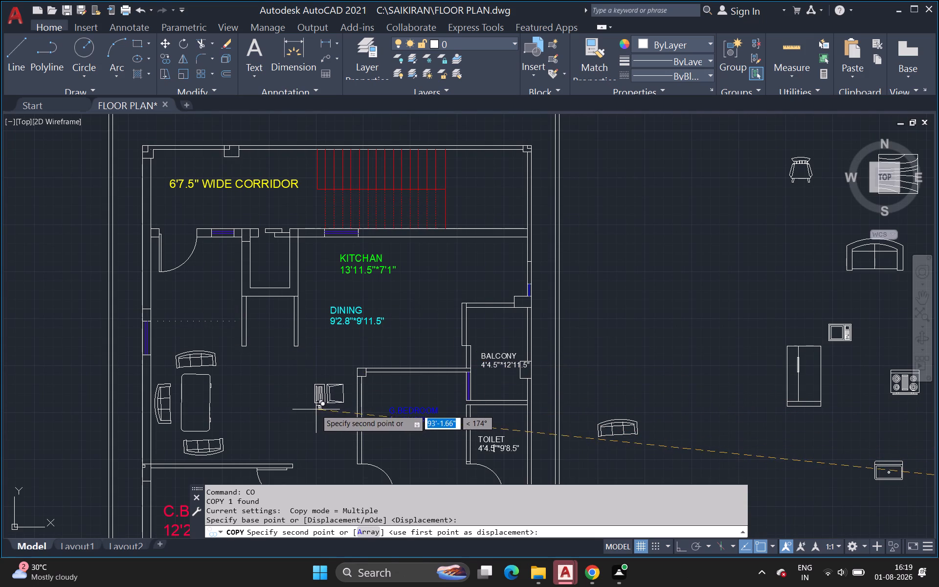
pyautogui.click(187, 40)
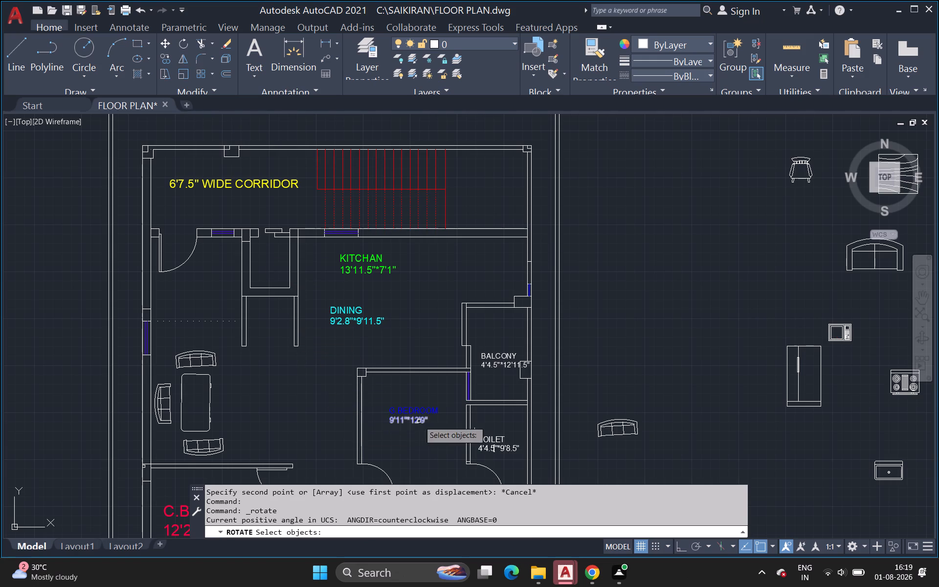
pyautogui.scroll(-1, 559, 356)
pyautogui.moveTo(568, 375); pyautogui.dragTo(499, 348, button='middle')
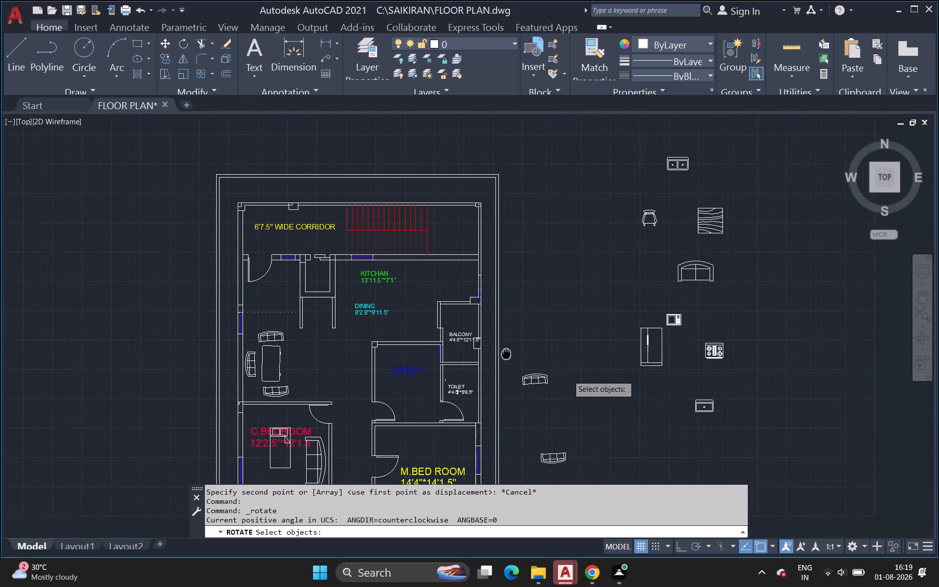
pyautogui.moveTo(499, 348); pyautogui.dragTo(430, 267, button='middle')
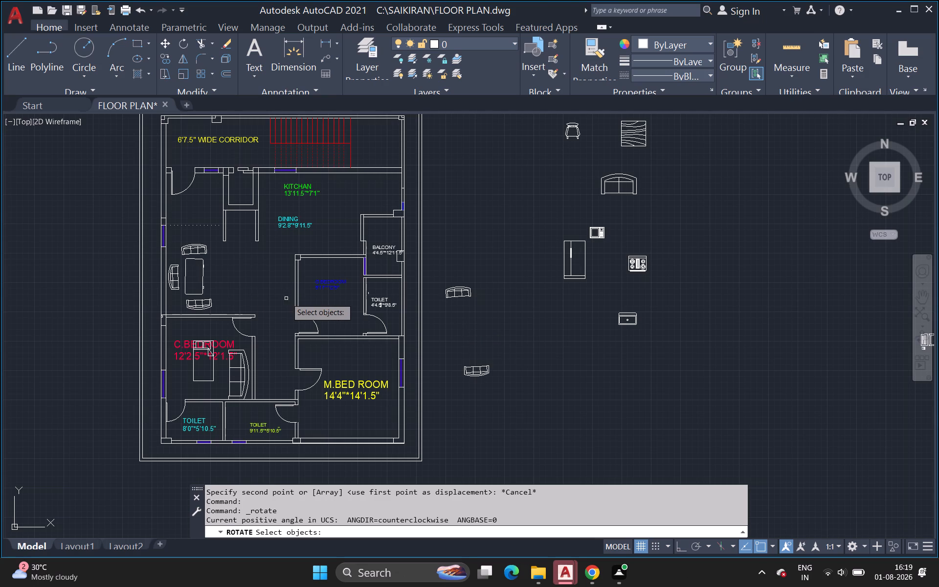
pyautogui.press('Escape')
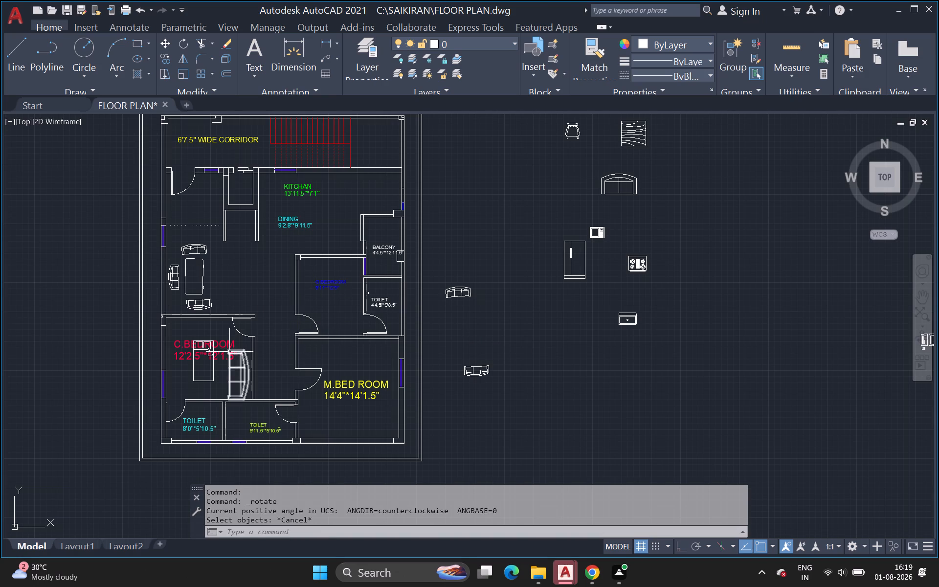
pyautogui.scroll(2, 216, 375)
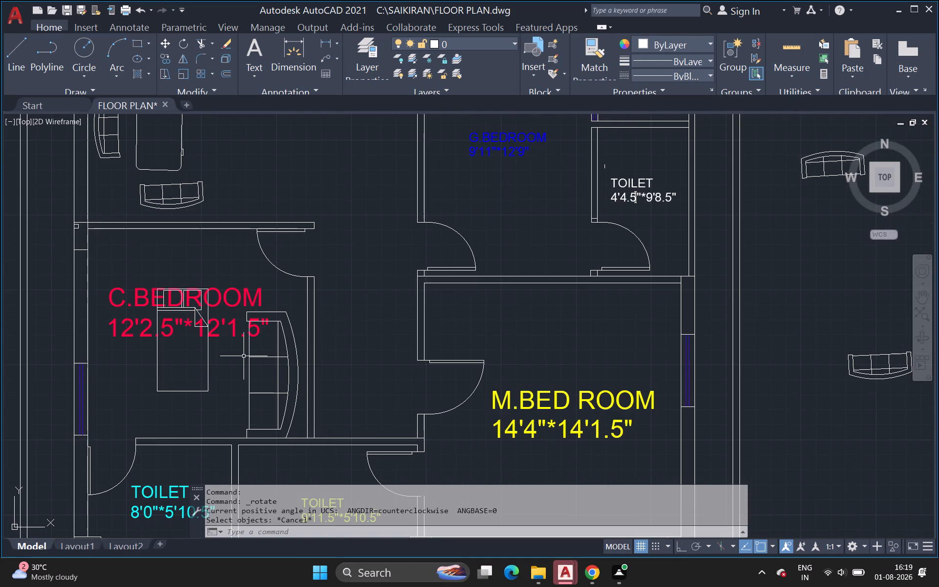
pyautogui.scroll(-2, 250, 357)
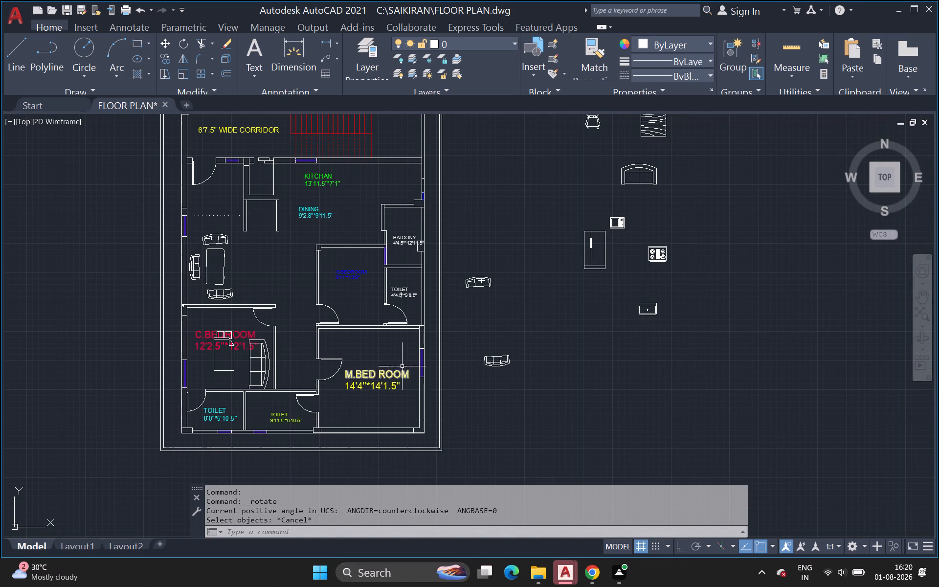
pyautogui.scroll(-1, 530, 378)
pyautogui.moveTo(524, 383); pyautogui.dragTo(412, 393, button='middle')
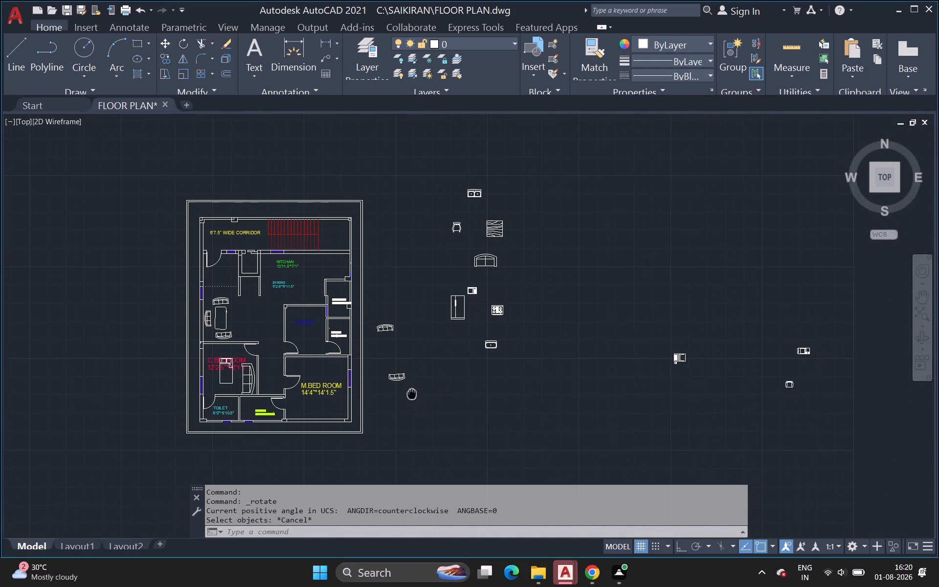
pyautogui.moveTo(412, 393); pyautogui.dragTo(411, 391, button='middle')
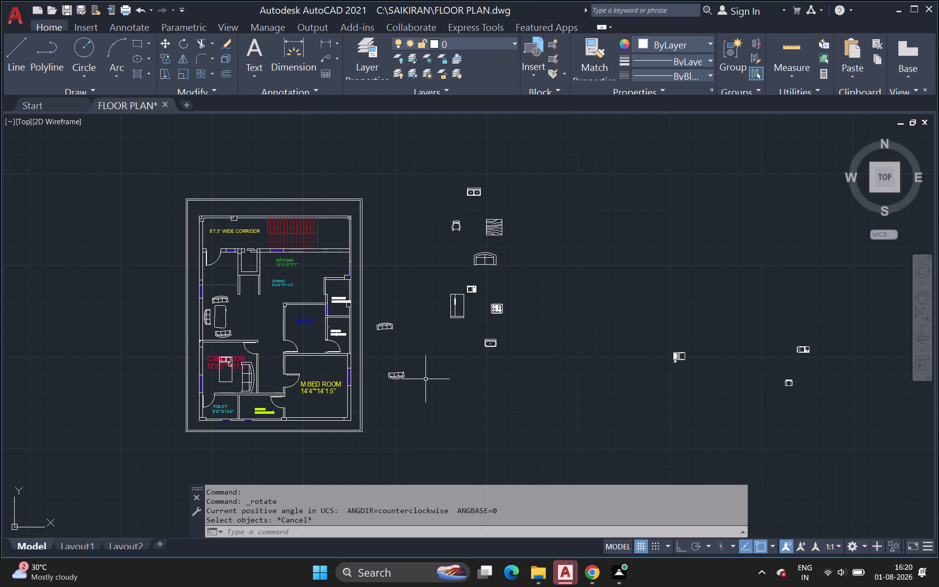
# Open DesignCenter, hide its folder list and browse through the sample drawings to the blocks of Home - Space Planner.dwg.
pyautogui.write('DC')
pyautogui.press('Return')
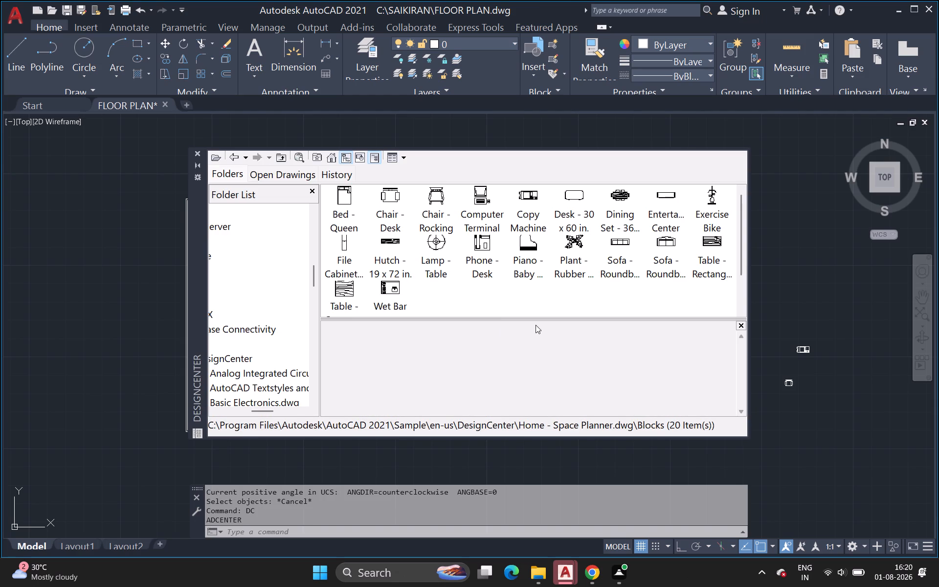
pyautogui.click(309, 189)
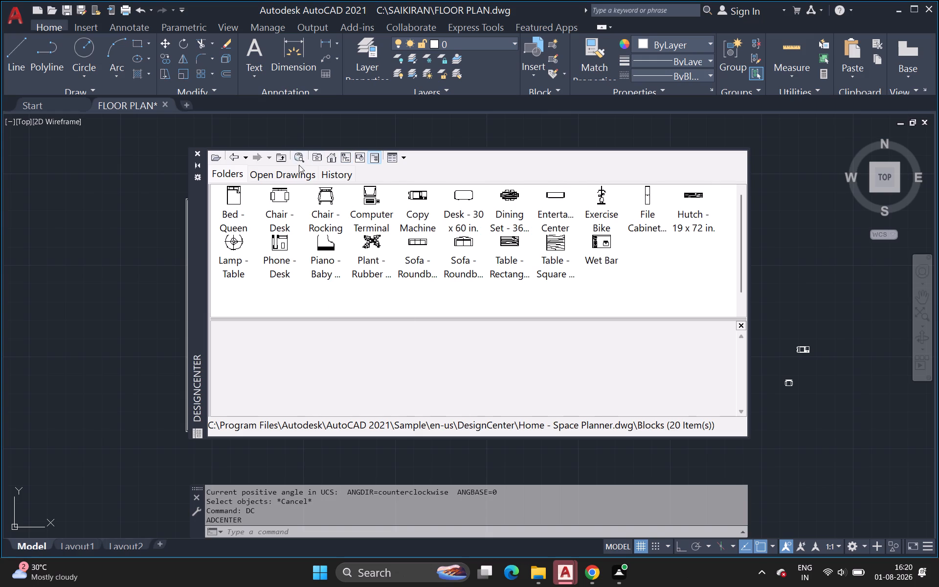
pyautogui.doubleClick(237, 156)
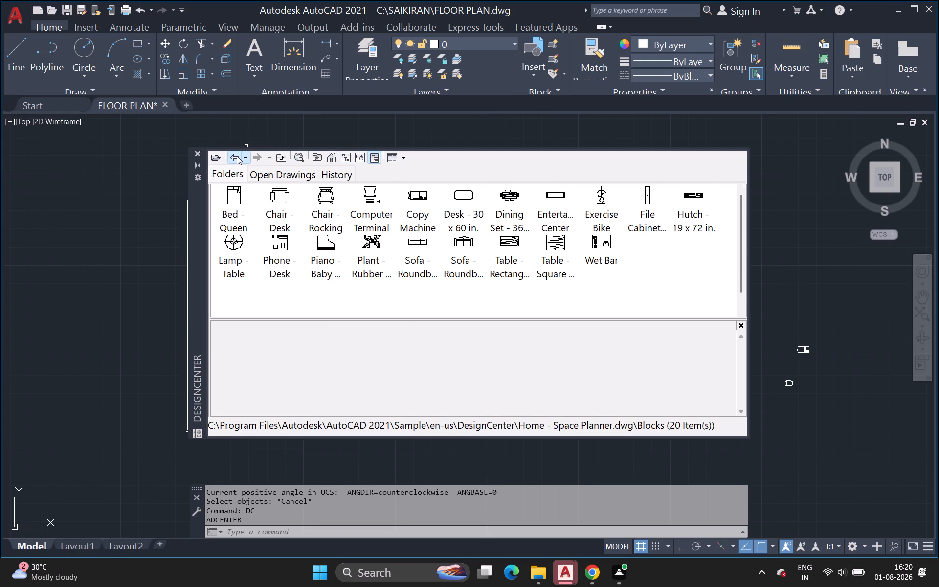
pyautogui.click(237, 156)
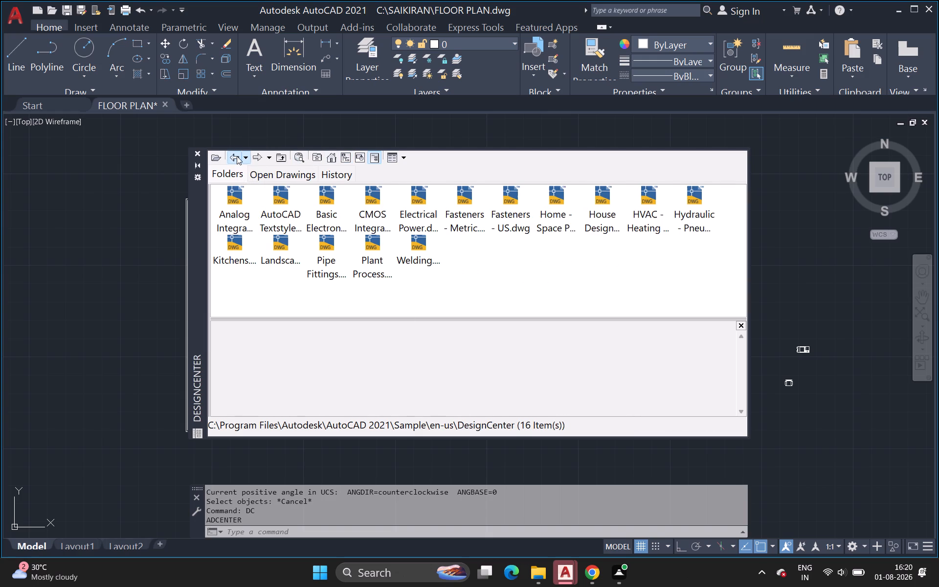
pyautogui.click(601, 209)
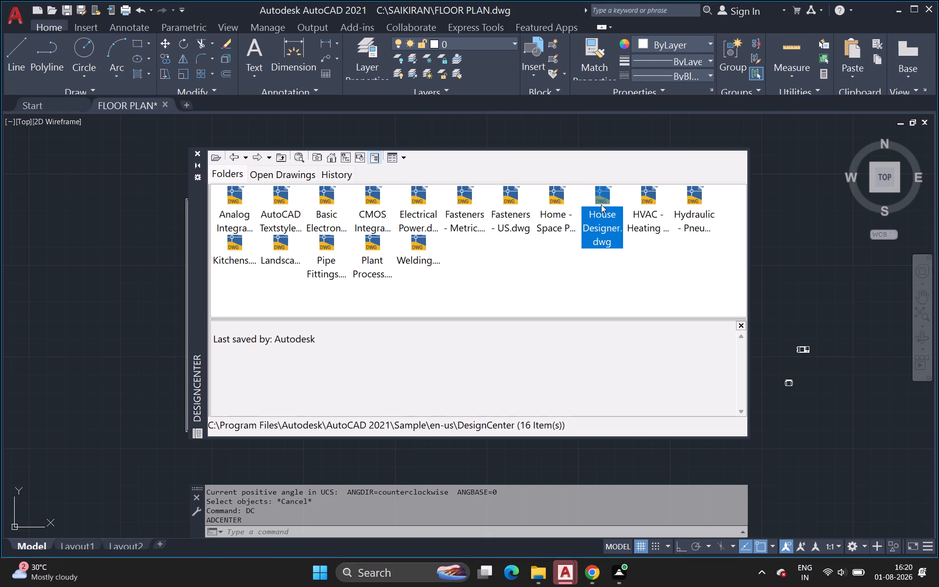
pyautogui.doubleClick(559, 203)
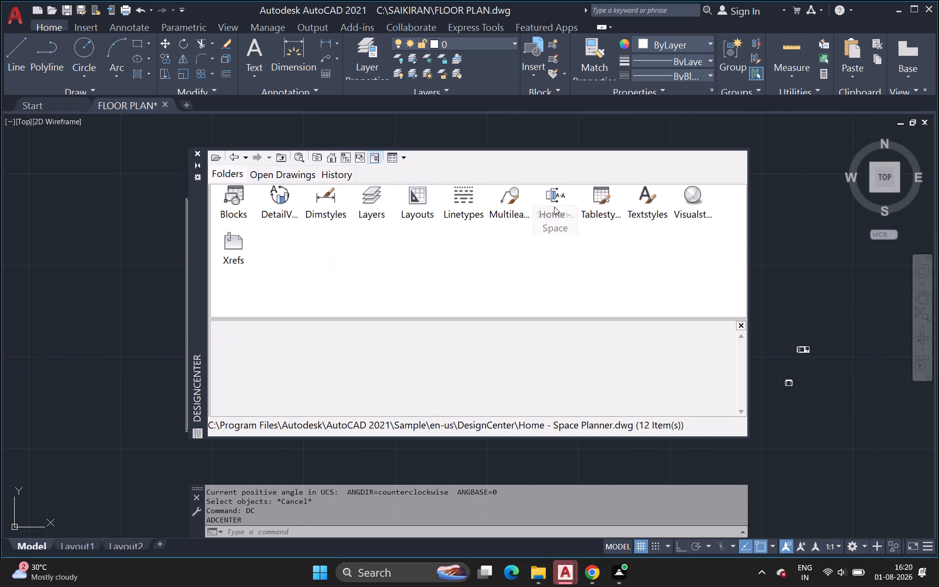
pyautogui.doubleClick(235, 206)
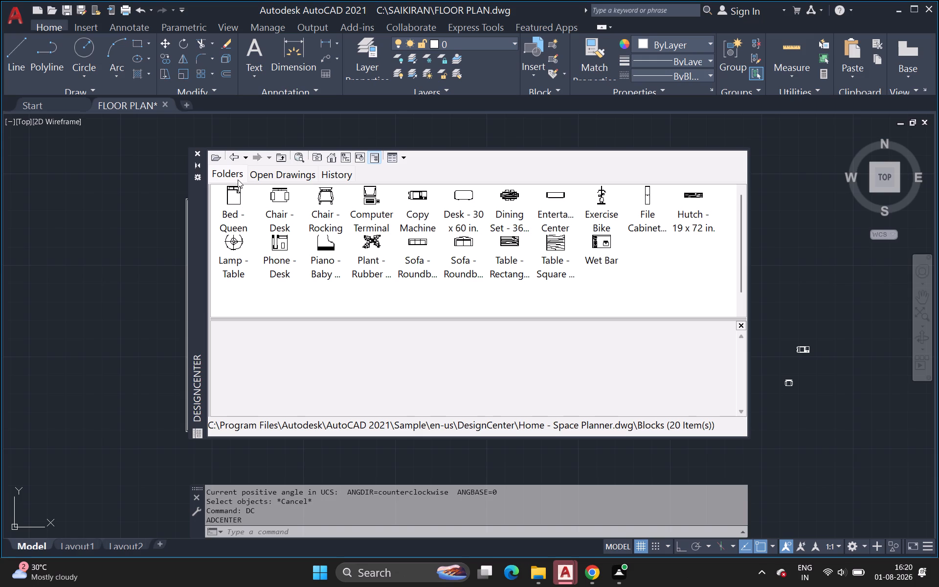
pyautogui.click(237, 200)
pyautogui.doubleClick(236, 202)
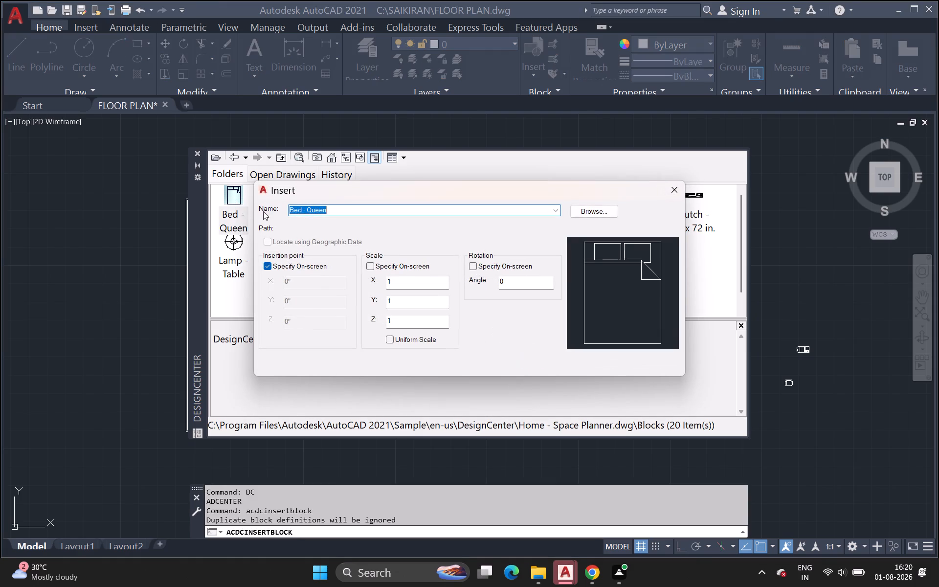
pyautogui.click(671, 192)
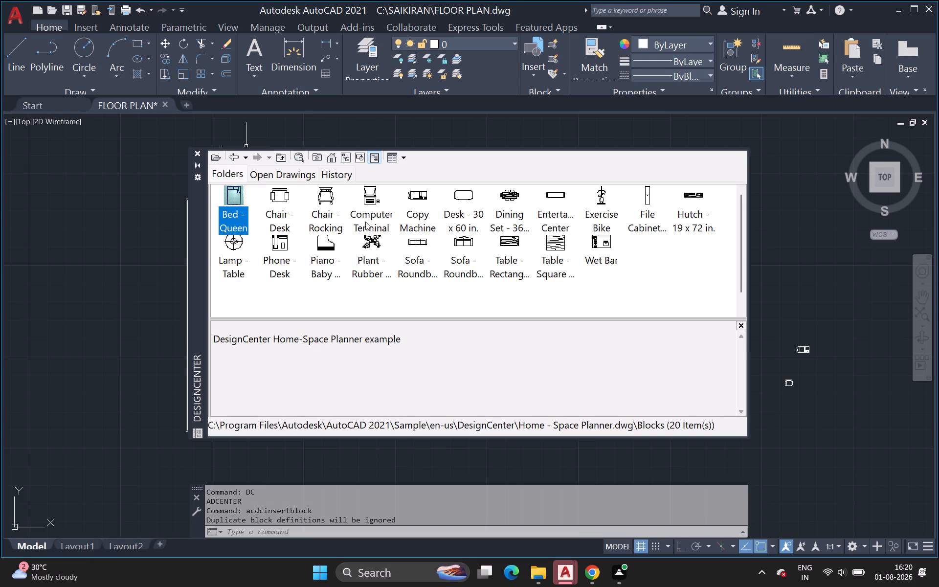
# Look through DesignCenter's folder contents and the open FLOOR PLAN.dwg's content categories for furniture blocks, and close DesignCenter.
pyautogui.click(221, 177)
pyautogui.click(224, 175)
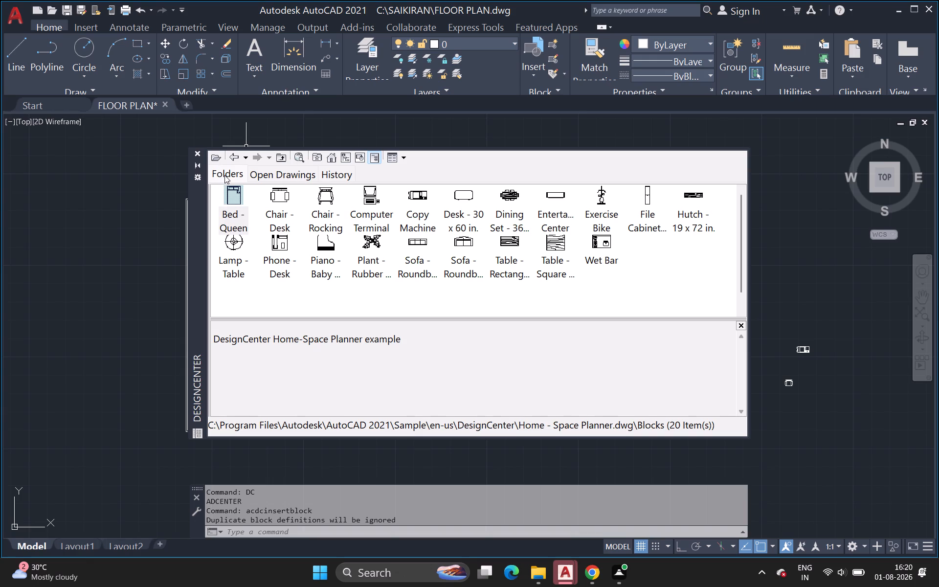
pyautogui.click(227, 173)
pyautogui.click(277, 175)
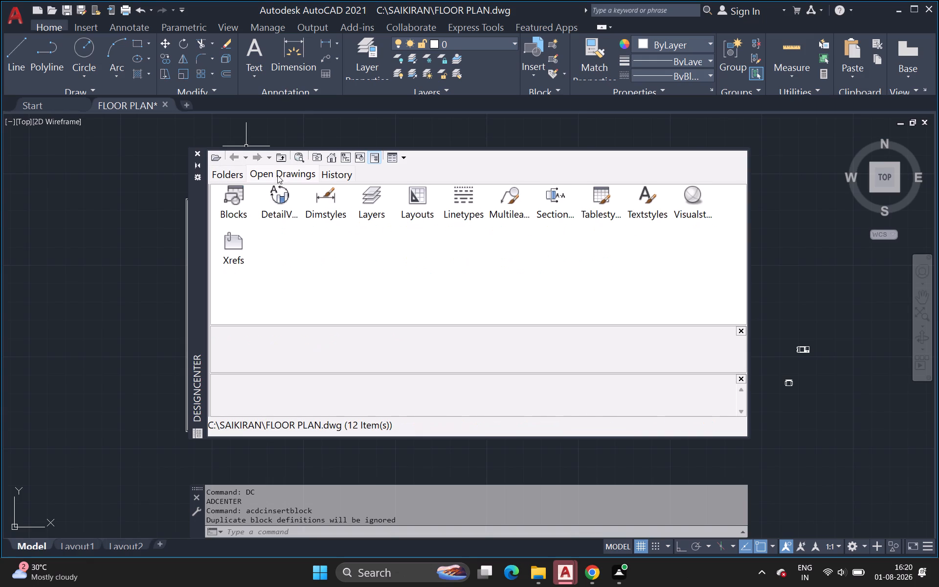
pyautogui.click(244, 195)
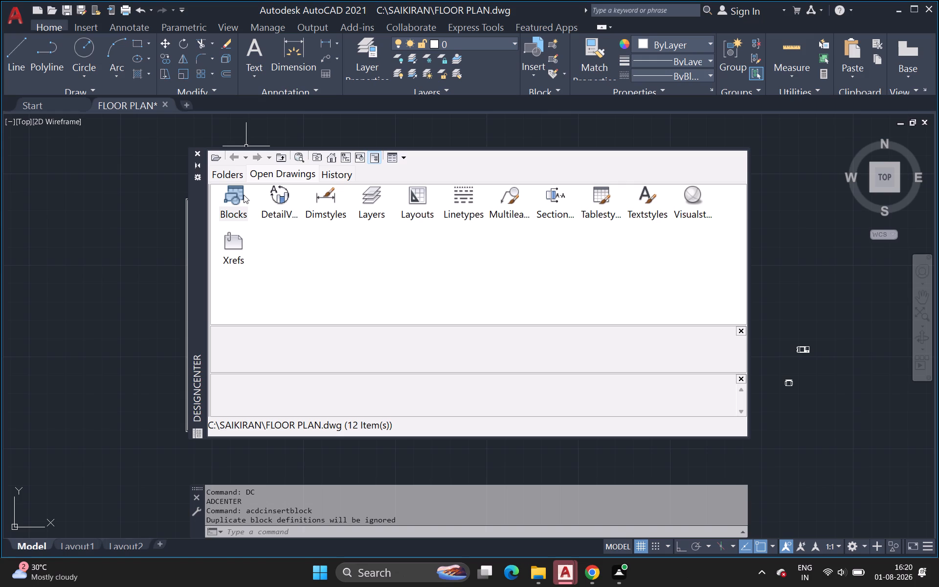
pyautogui.click(224, 175)
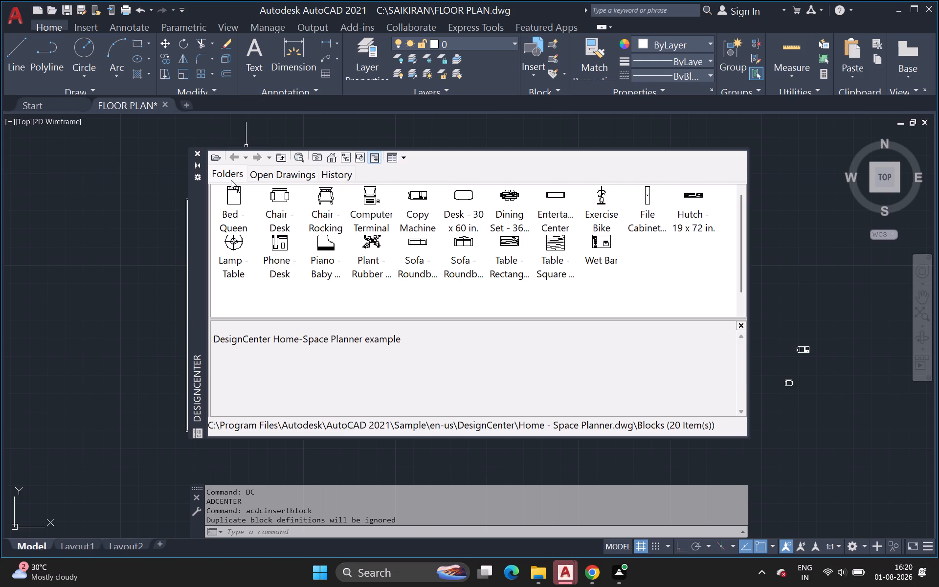
pyautogui.click(224, 175)
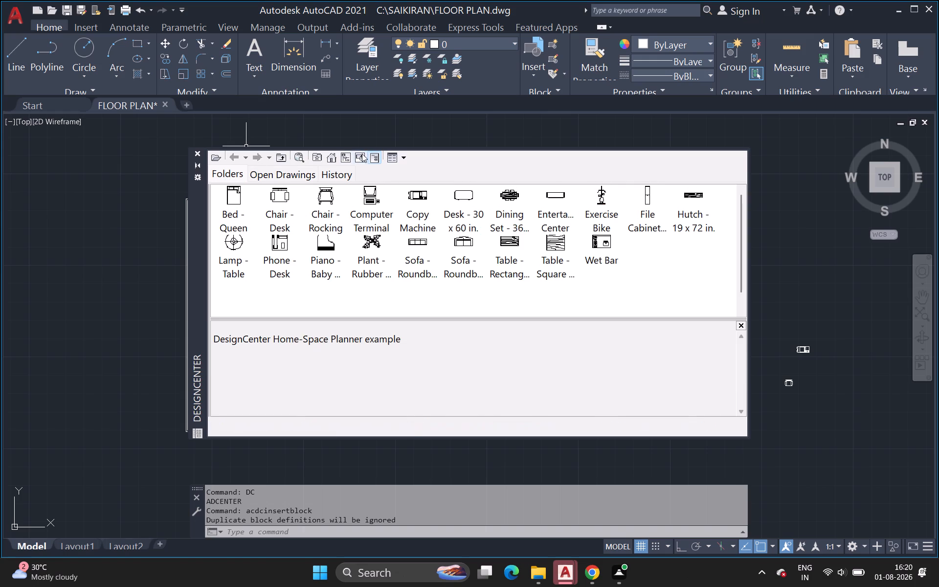
pyautogui.click(361, 158)
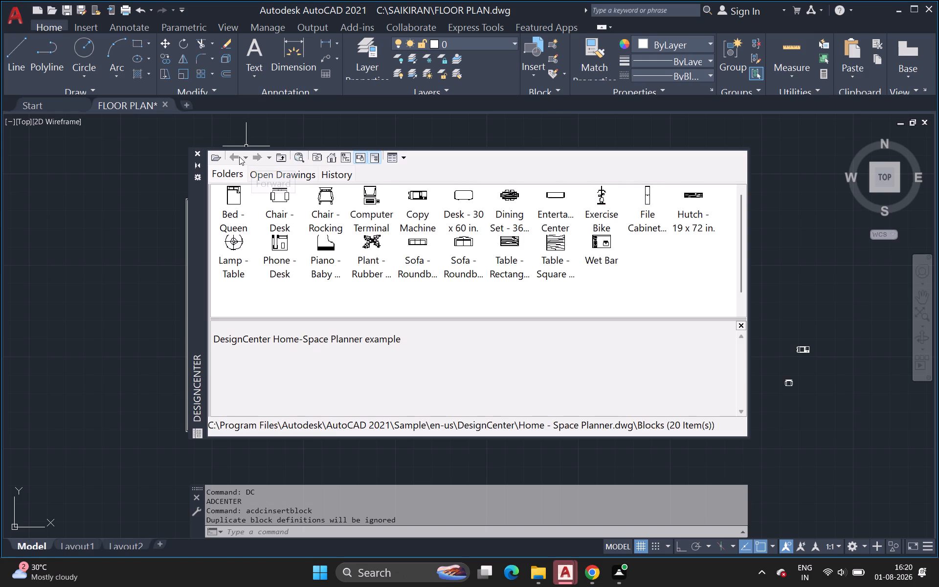
pyautogui.click(239, 157)
pyautogui.click(200, 151)
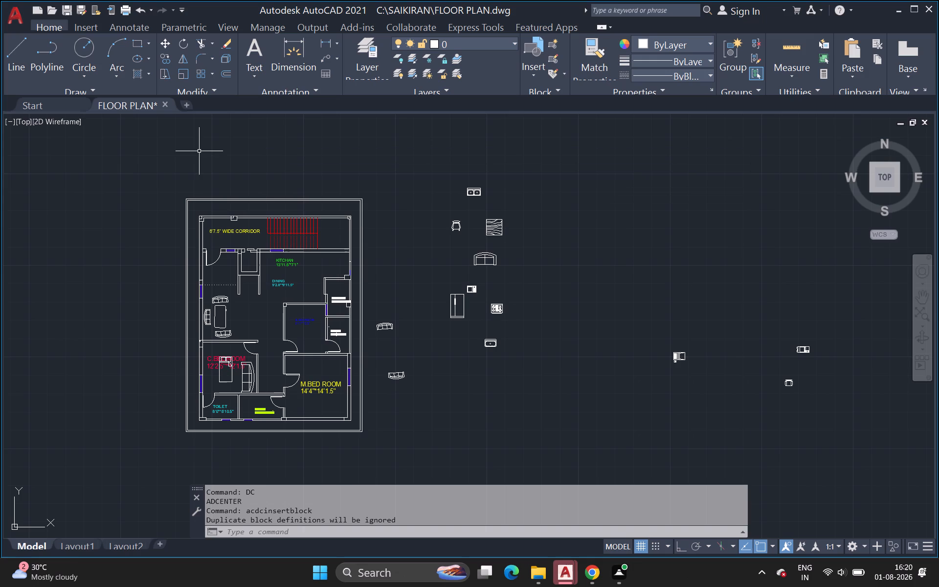
# Open the tool palettes, browse the Mechanical, Architectural, Civil, Electrical, Structural and Constraints sets for usable blocks, and close them.
pyautogui.scroll(1, 439, 257)
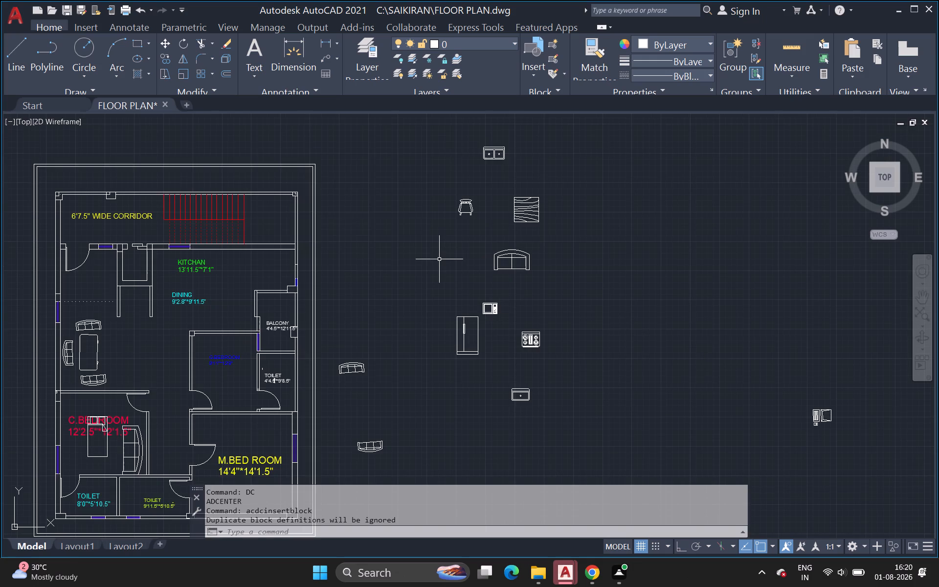
pyautogui.moveTo(439, 259); pyautogui.dragTo(248, 250, button='middle')
pyautogui.scroll(-1, 439, 259)
pyautogui.scroll(1, 400, 297)
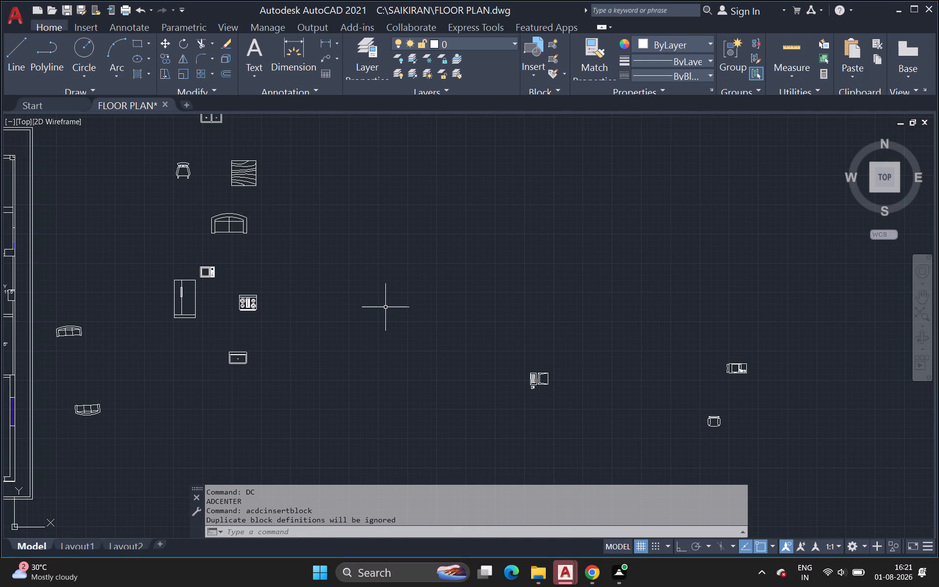
pyautogui.press('t')
pyautogui.press('p')
pyautogui.press('Return')
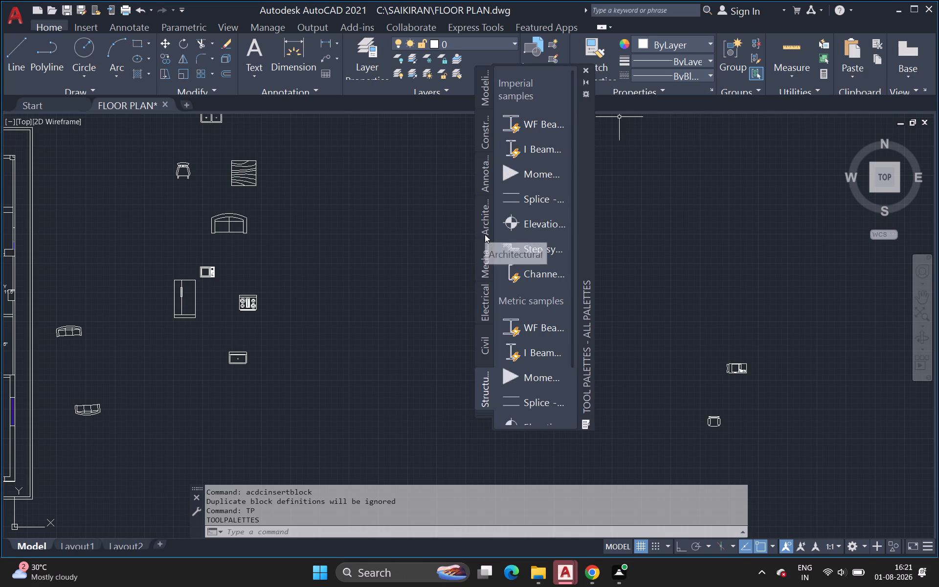
pyautogui.click(487, 266)
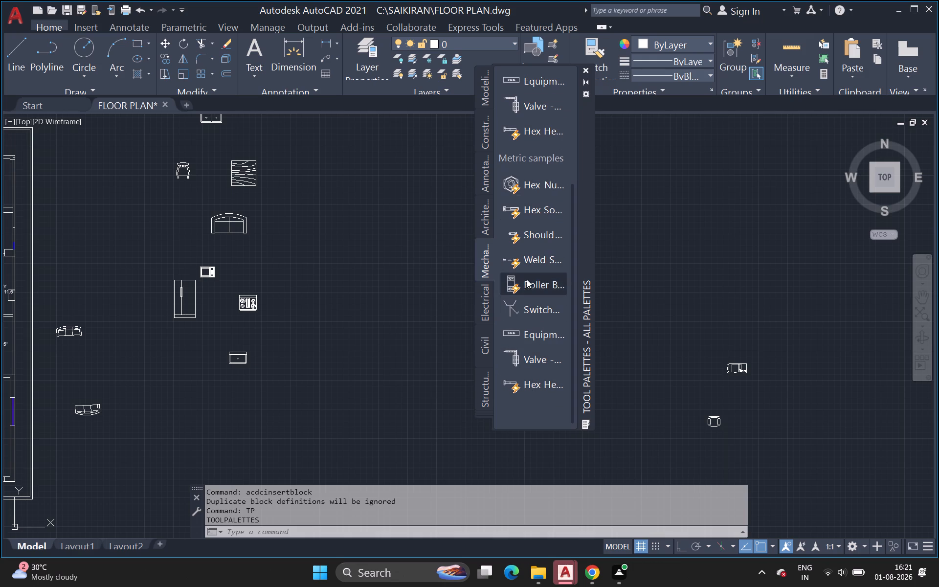
pyautogui.click(487, 219)
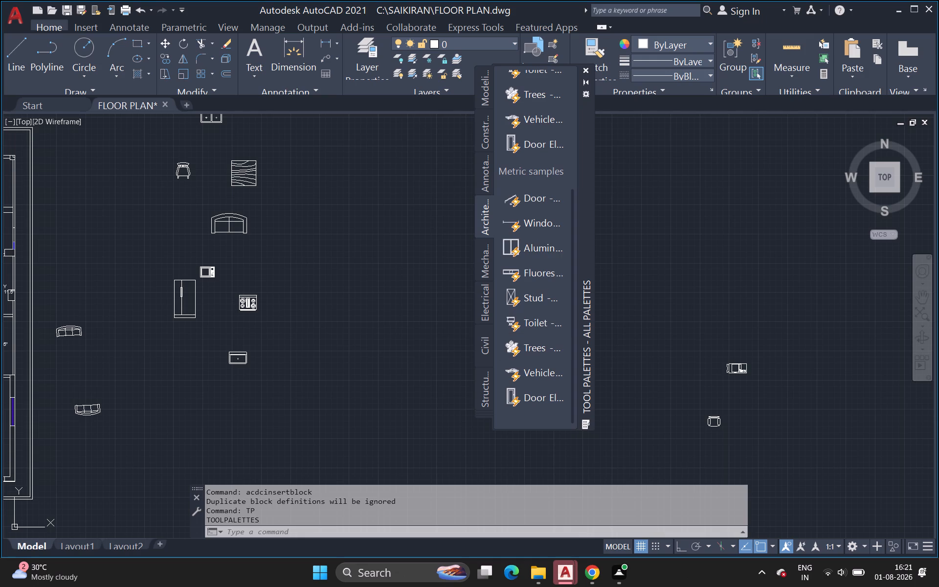
pyautogui.click(487, 349)
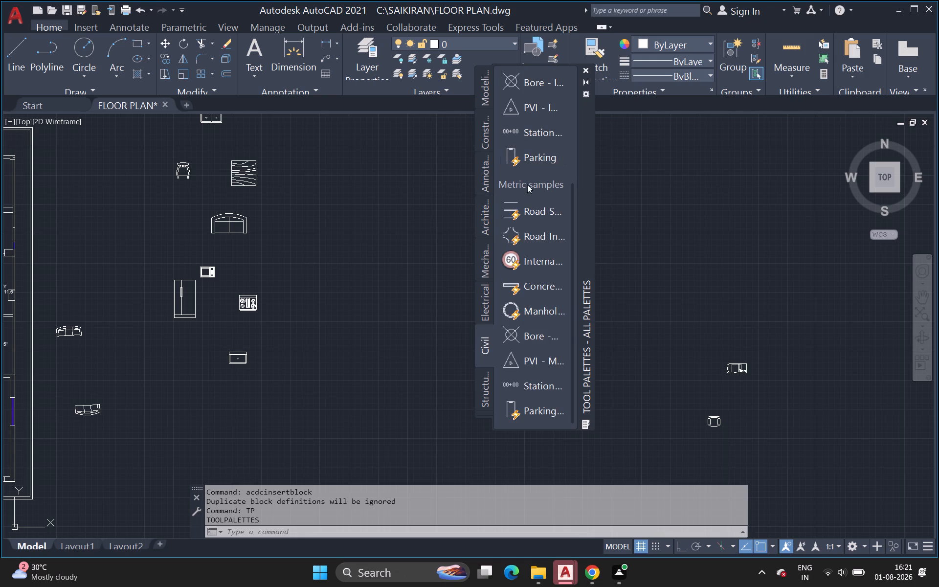
pyautogui.scroll(-2, 526, 335)
pyautogui.click(483, 303)
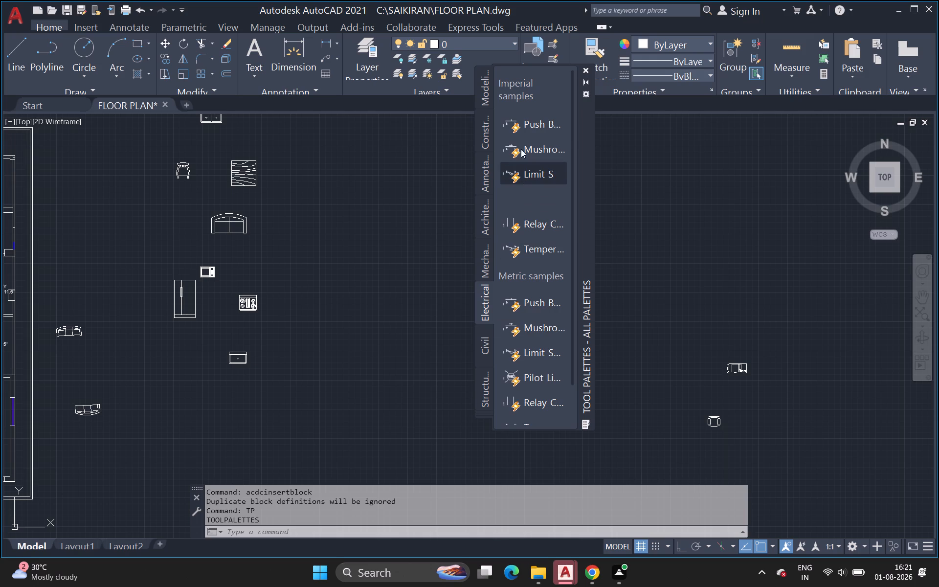
pyautogui.click(484, 384)
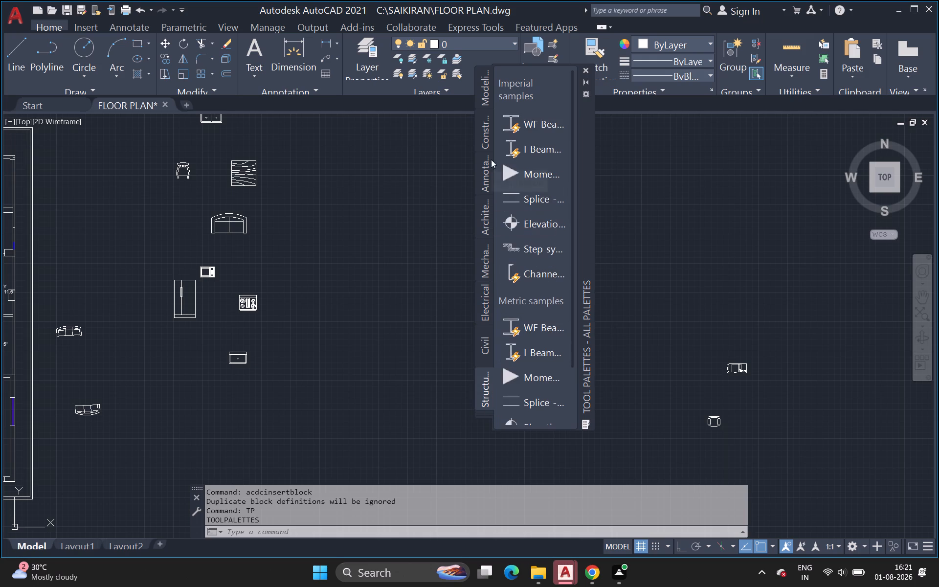
pyautogui.click(485, 137)
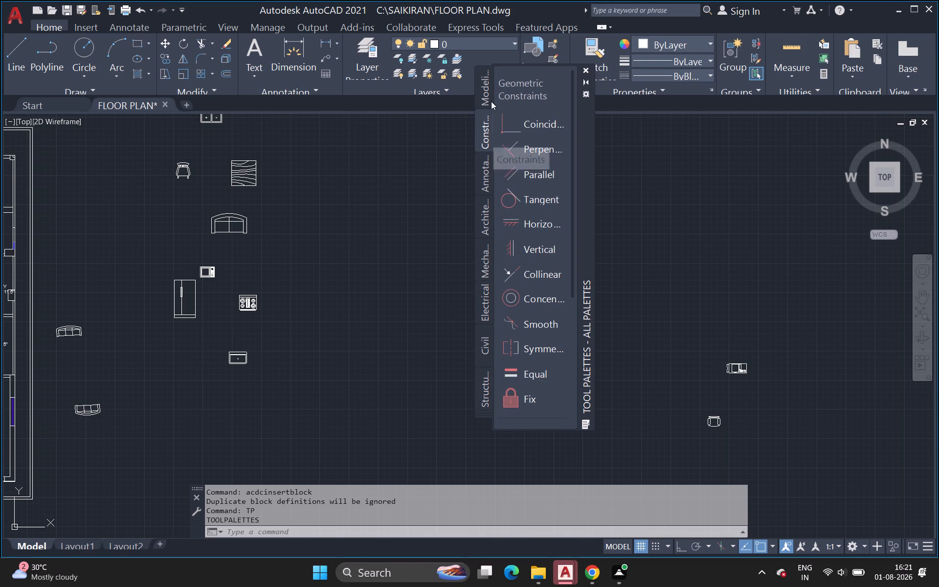
pyautogui.press('Escape')
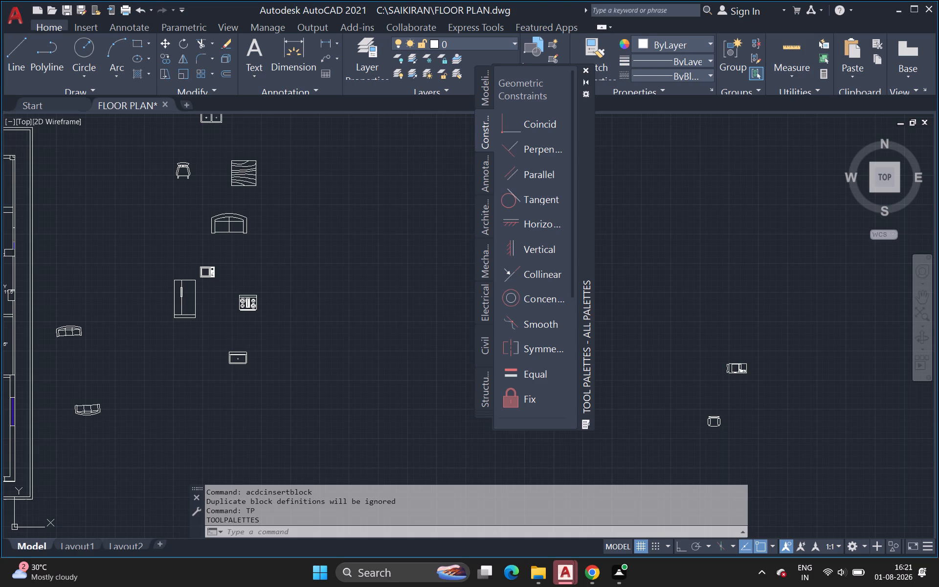
pyautogui.click(584, 69)
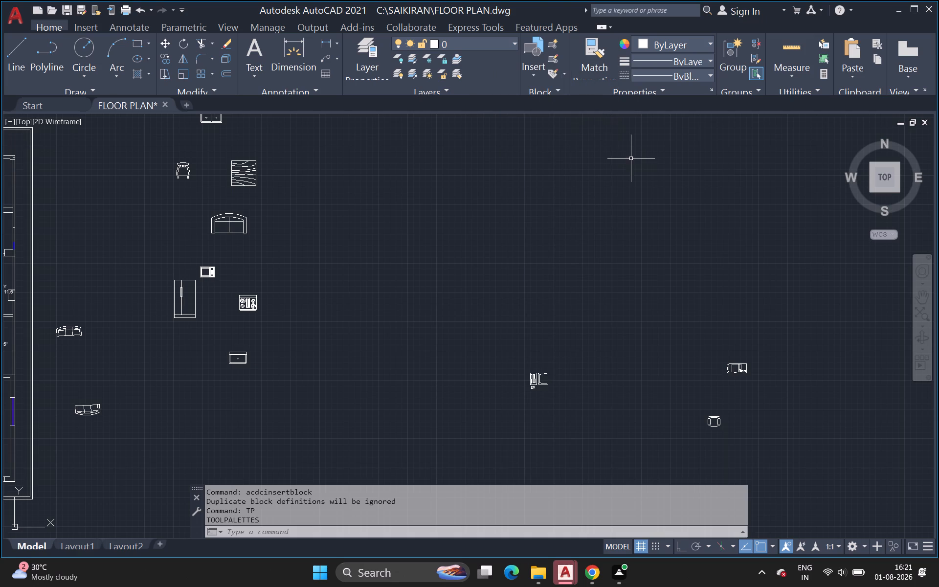
# Reopen DesignCenter, dock it beside the drawing area and set it to auto-hide.
pyautogui.write('DC')
pyautogui.press('Return')
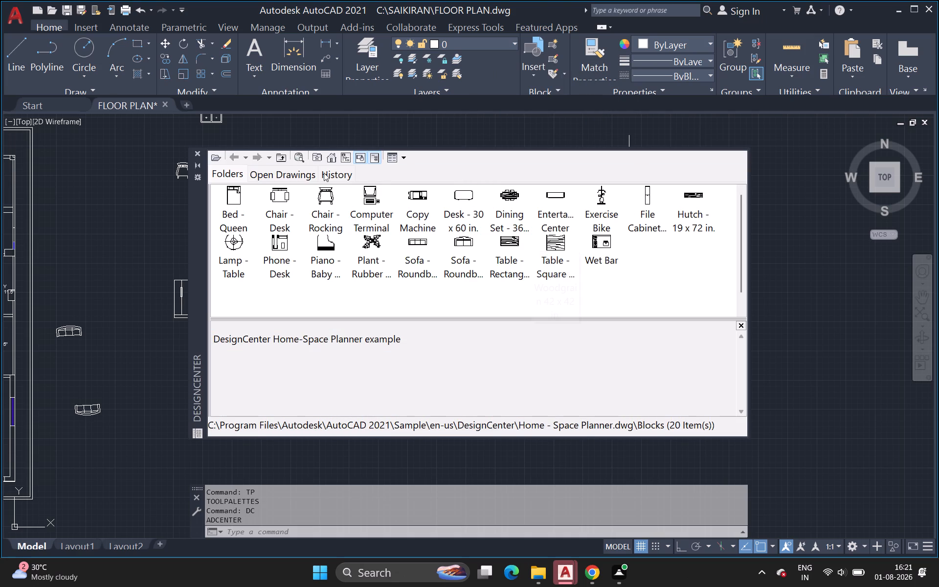
pyautogui.click(232, 153)
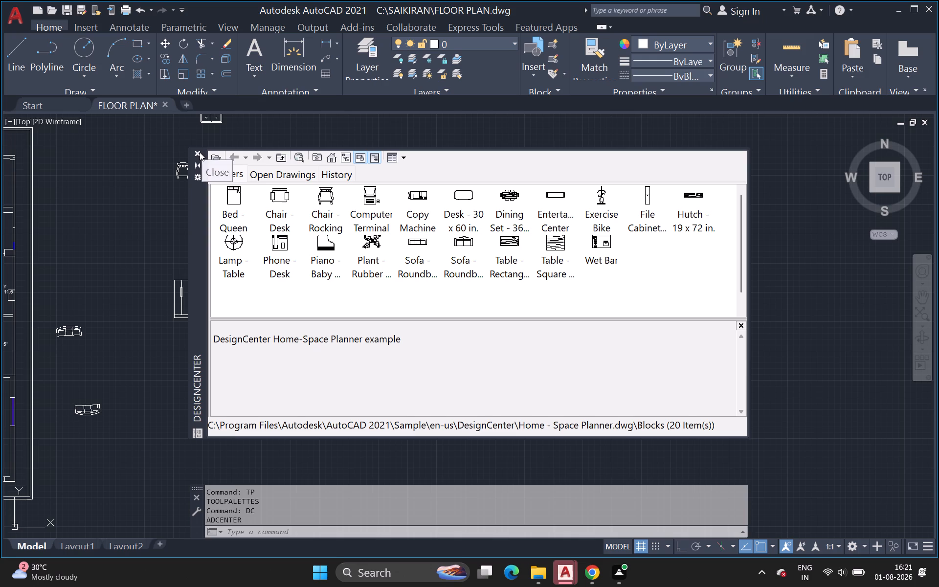
pyautogui.click(357, 153)
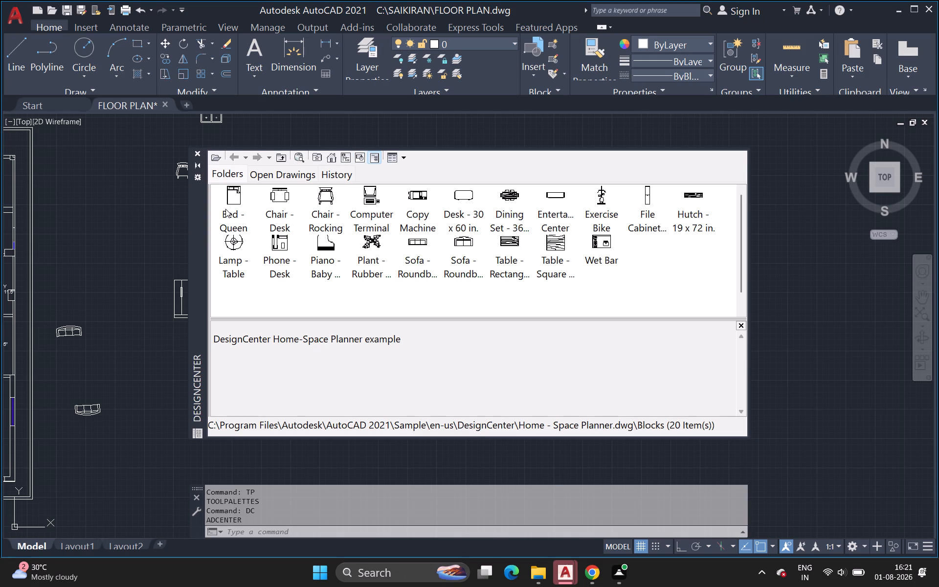
pyautogui.click(202, 432)
pyautogui.doubleClick(197, 431)
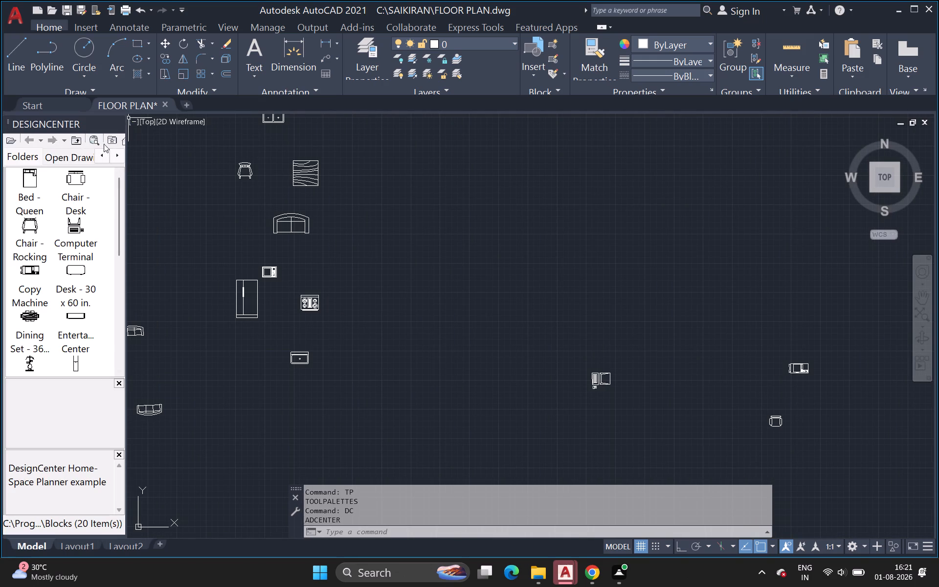
pyautogui.click(111, 131)
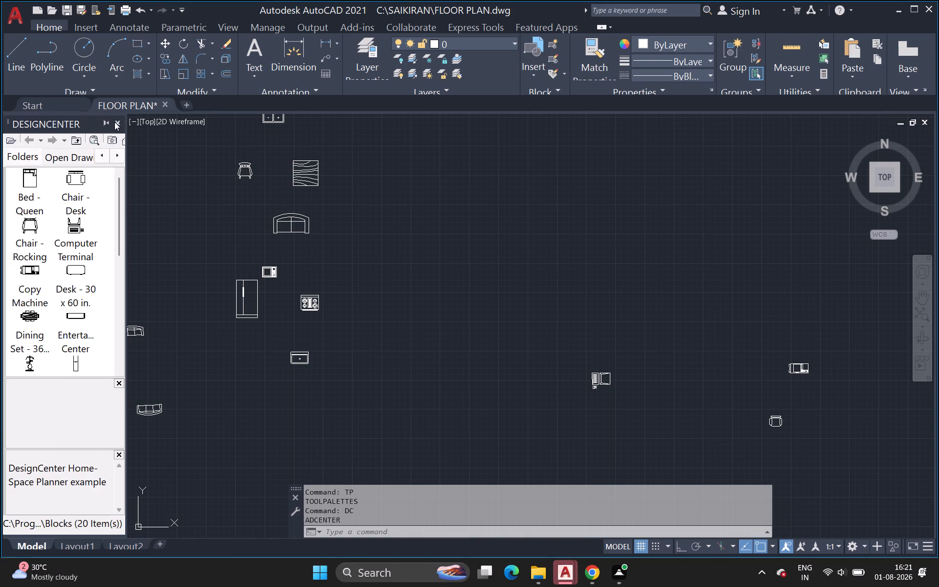
pyautogui.click(109, 121)
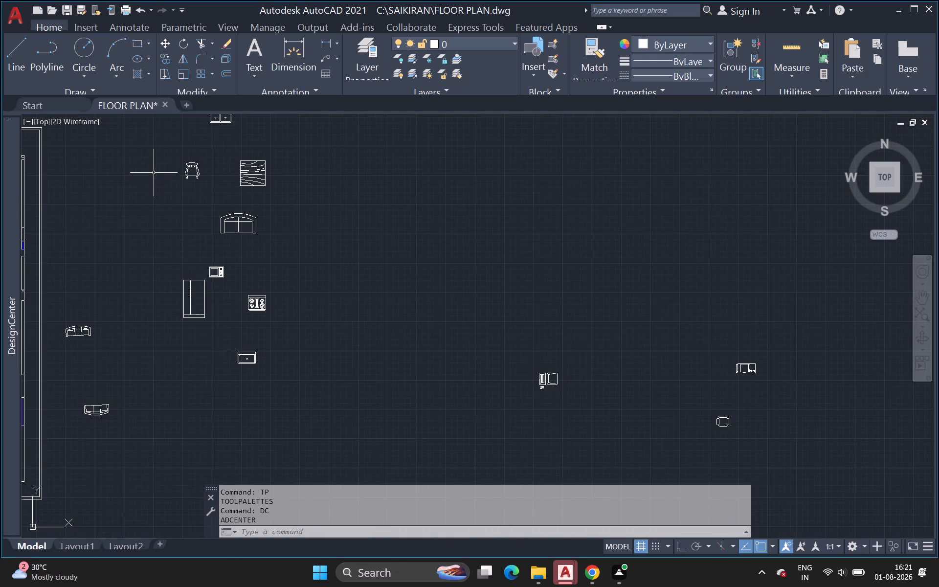
pyautogui.scroll(-3, 170, 201)
pyautogui.scroll(1, 199, 228)
pyautogui.moveTo(201, 228); pyautogui.dragTo(296, 264, button='middle')
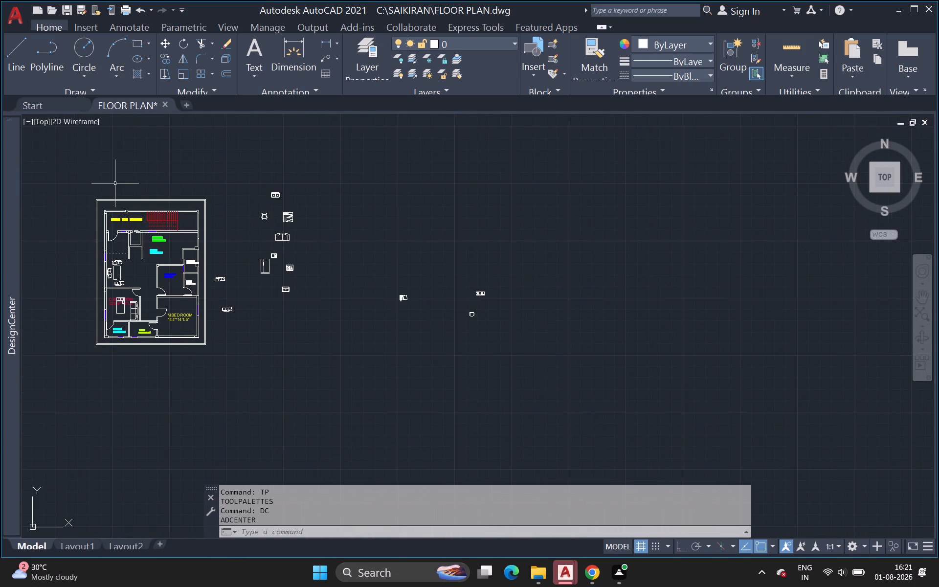
pyautogui.click(7, 116)
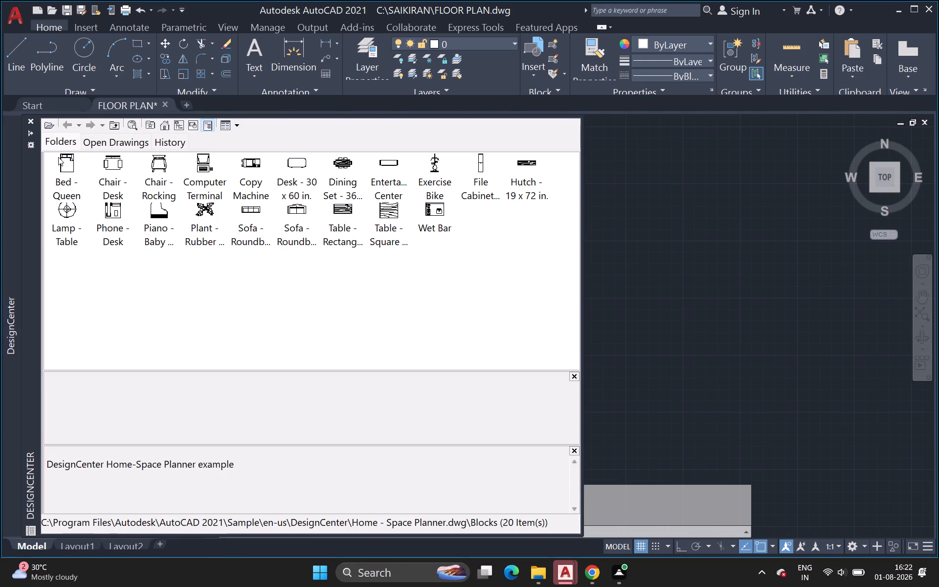
pyautogui.click(28, 131)
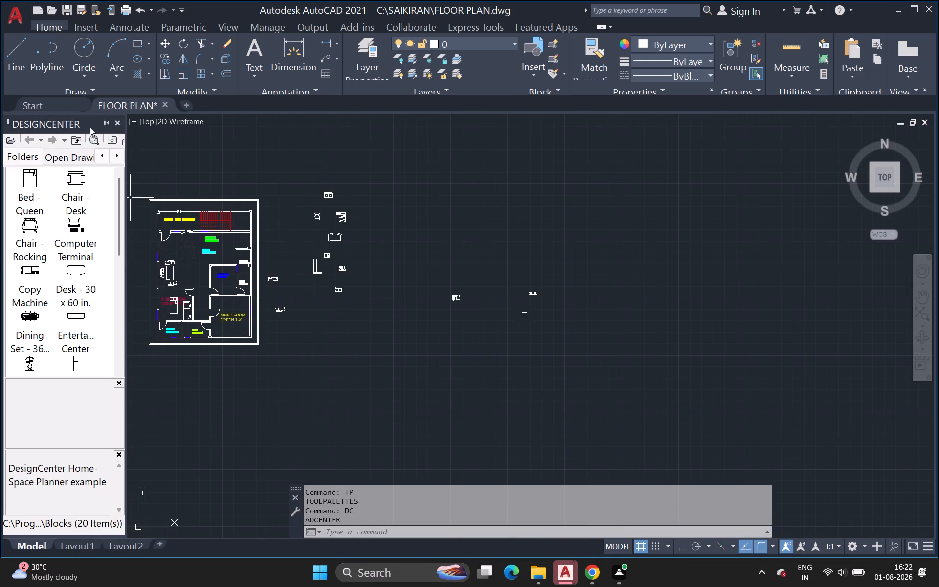
pyautogui.click(107, 123)
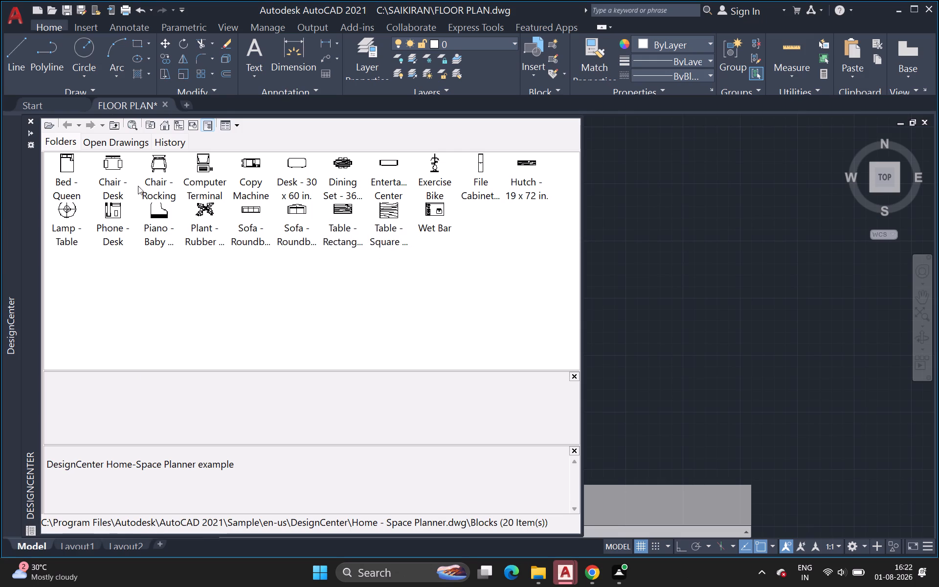
# Go up one level to the content categories of Home - Space Planner.dwg and reopen its blocks.
pyautogui.doubleClick(65, 139)
pyautogui.click(112, 121)
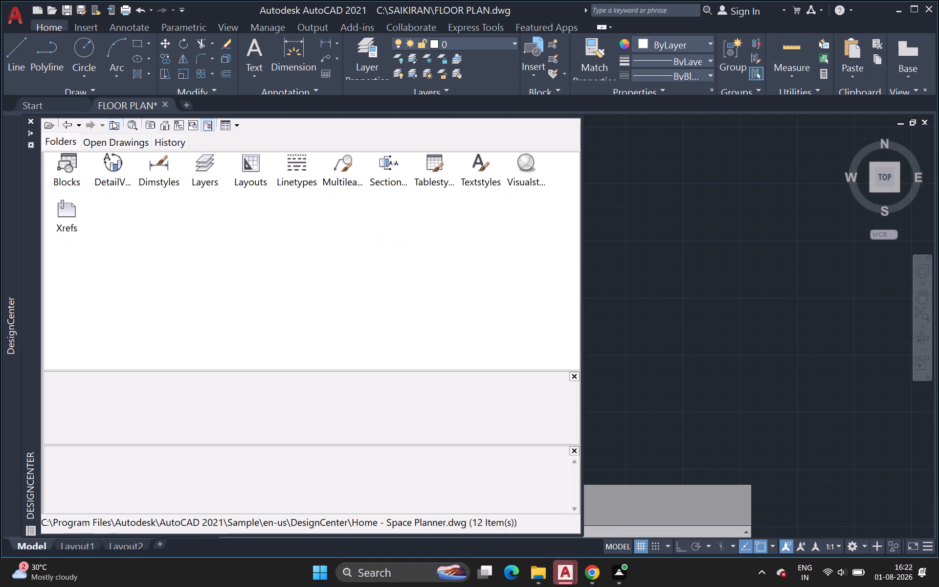
pyautogui.click(77, 168)
pyautogui.doubleClick(52, 158)
pyautogui.doubleClick(62, 160)
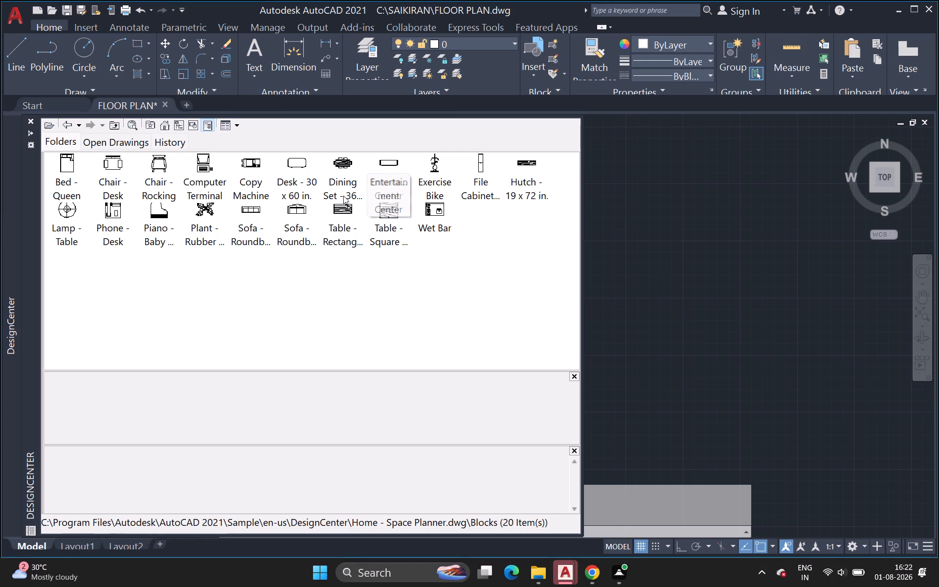
# Return to DesignCenter's home folder and reopen the blocks of Home - Space Planner.dwg through the en-us and DesignCenter folders.
pyautogui.click(192, 126)
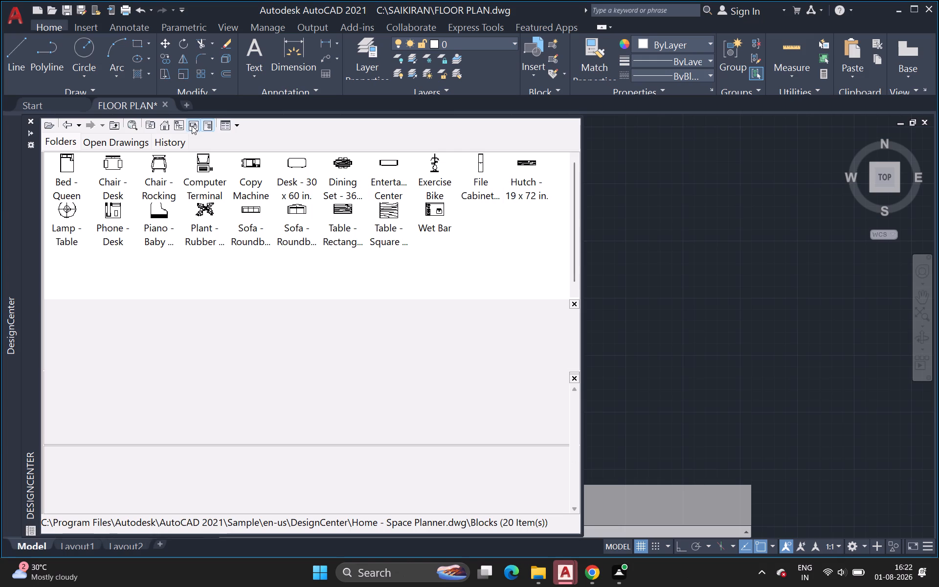
pyautogui.doubleClick(180, 126)
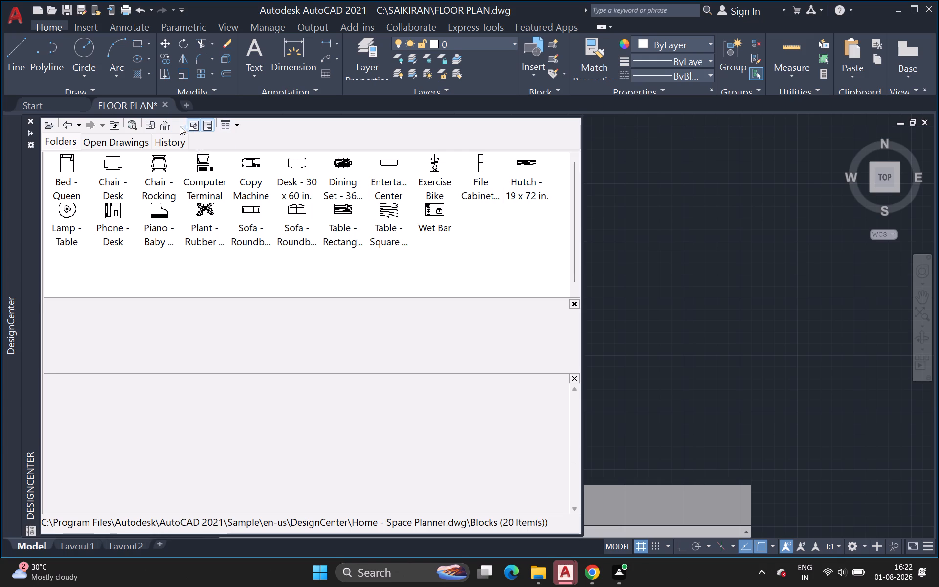
pyautogui.click(166, 128)
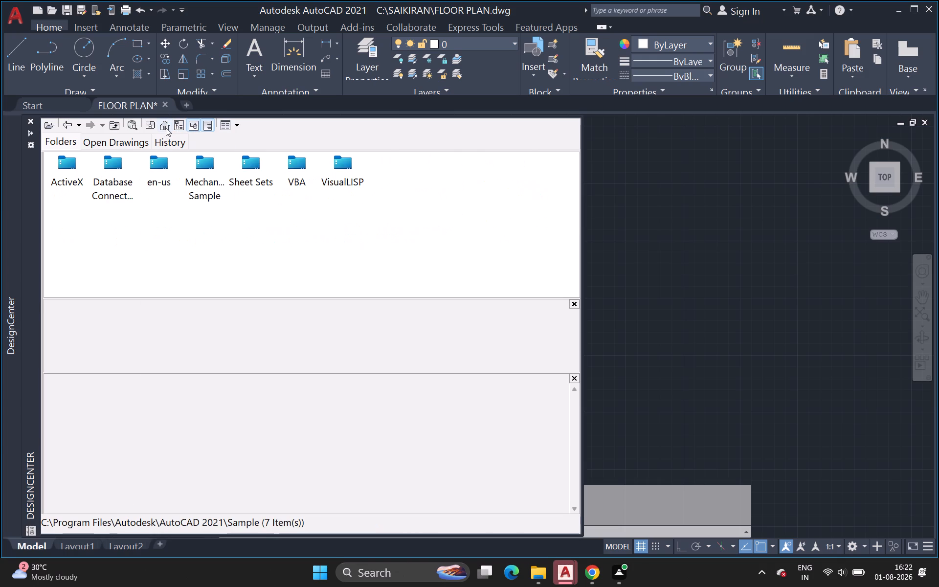
pyautogui.doubleClick(157, 164)
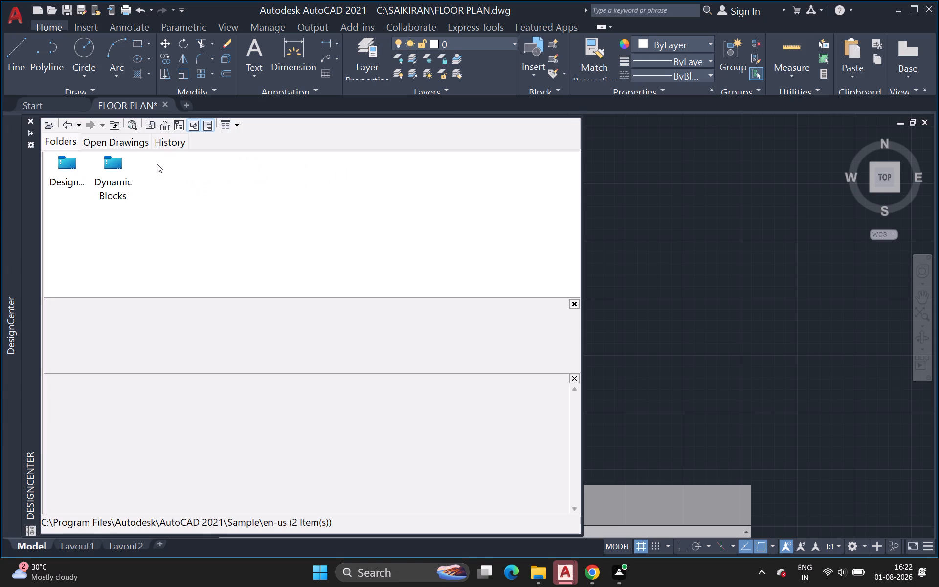
pyautogui.doubleClick(65, 168)
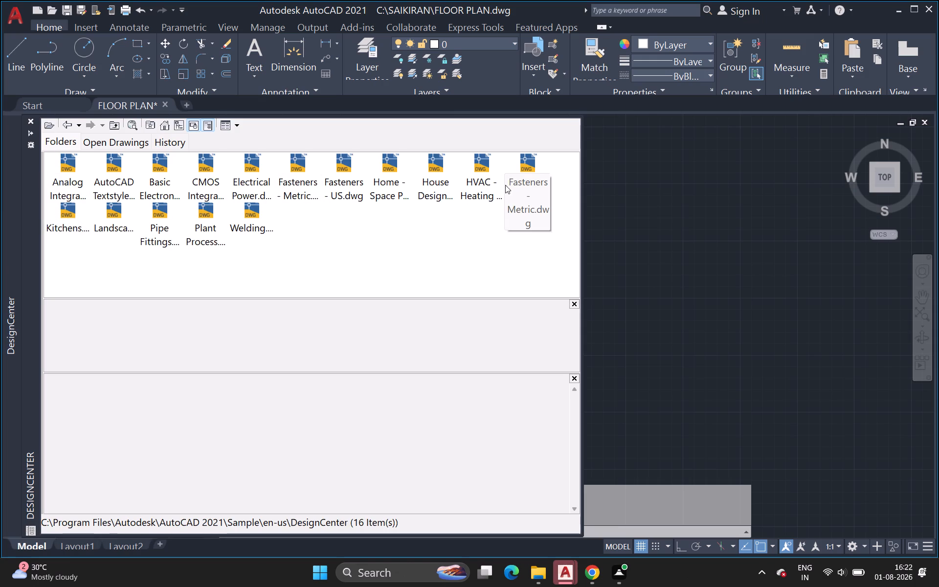
pyautogui.doubleClick(386, 183)
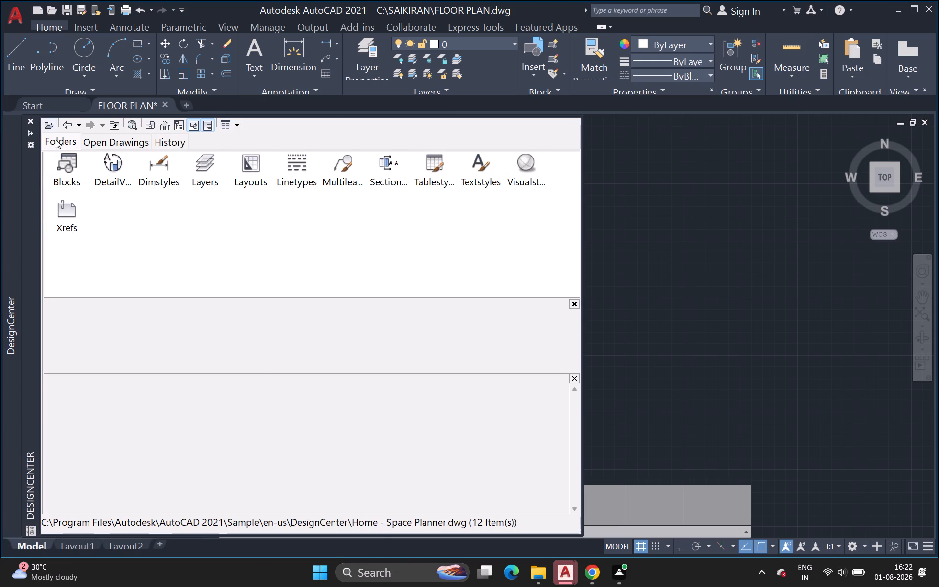
pyautogui.doubleClick(60, 155)
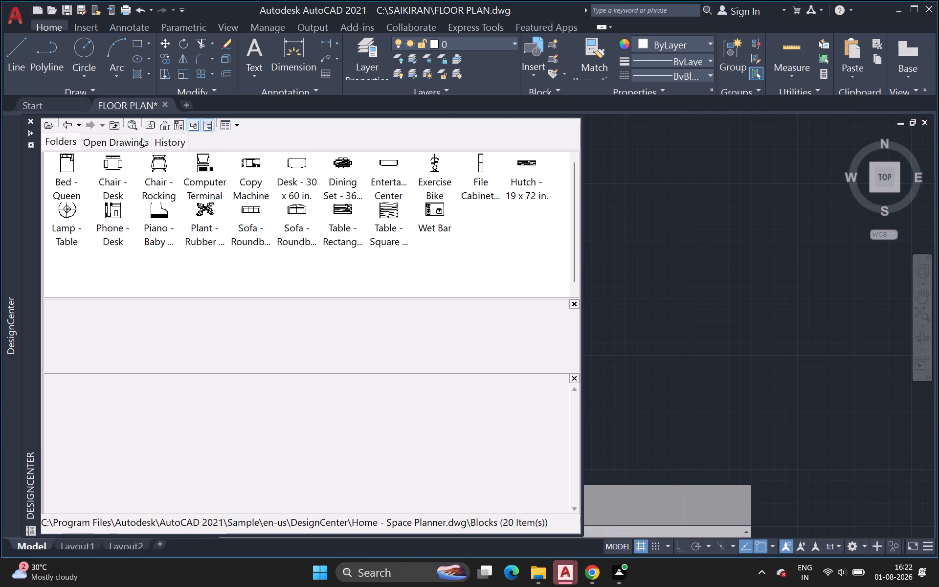
# Show DesignCenter's folder list, look through its folders and sample drawings for other block sources, and close DesignCenter.
pyautogui.doubleClick(212, 126)
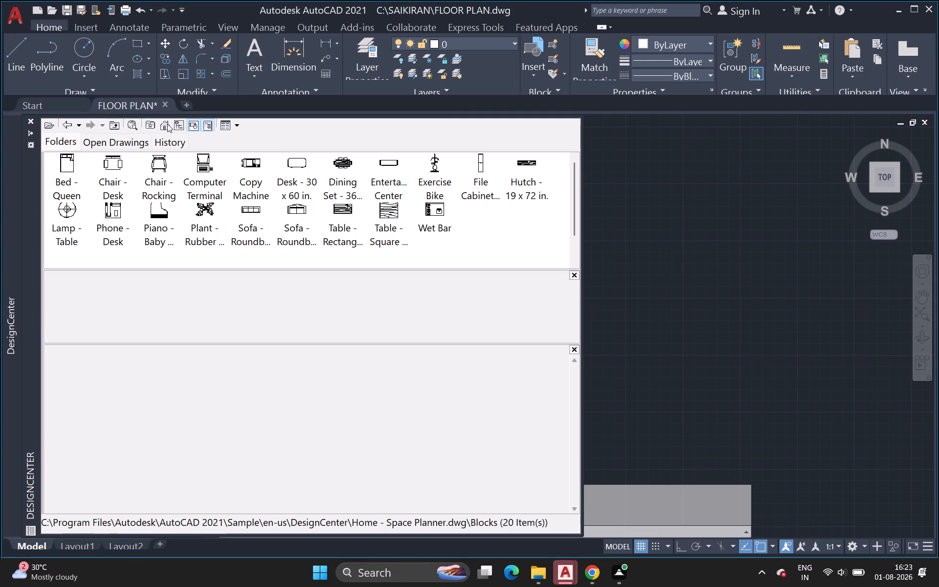
pyautogui.click(180, 120)
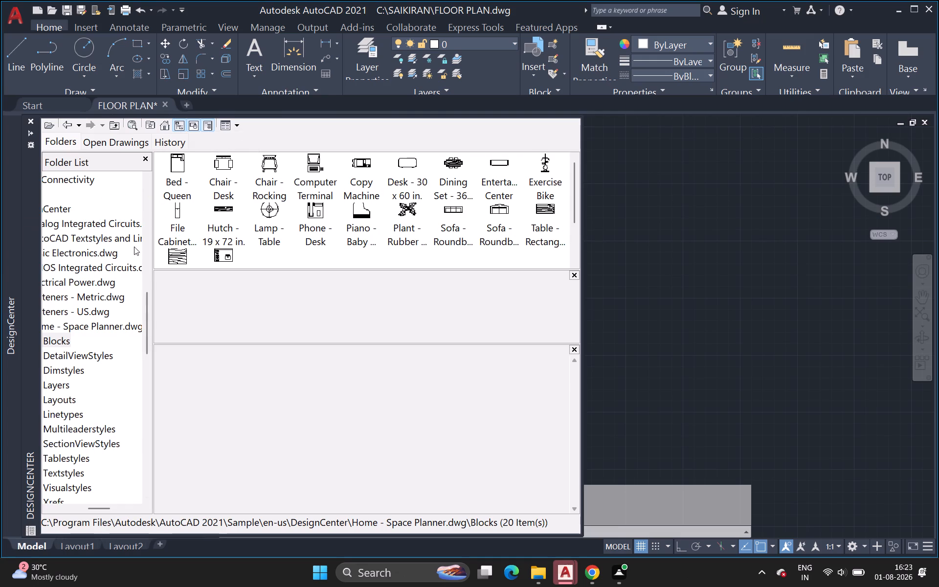
pyautogui.moveTo(149, 312); pyautogui.dragTo(153, 190)
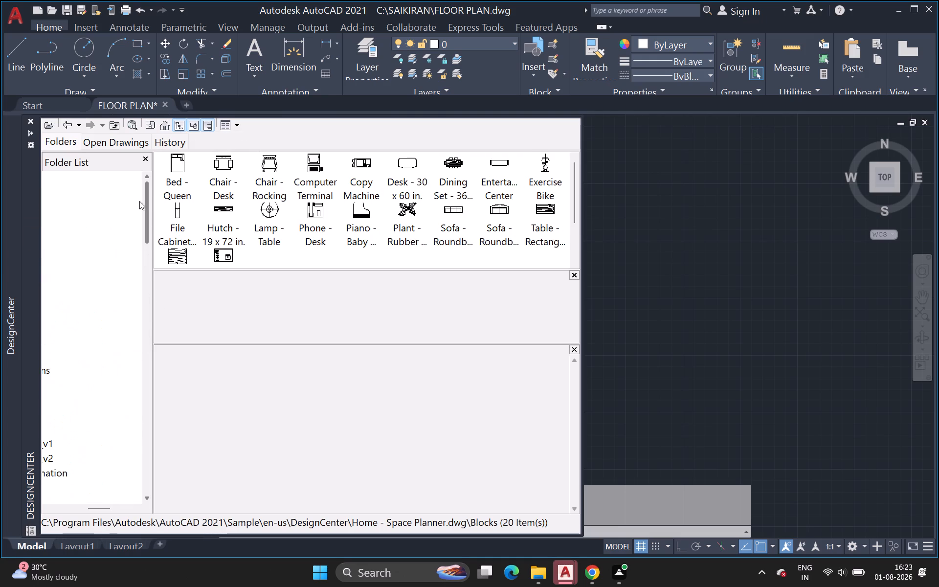
pyautogui.scroll(-2, 69, 284)
pyautogui.moveTo(69, 284); pyautogui.dragTo(122, 292, button='middle')
pyautogui.scroll(-1, 59, 298)
pyautogui.moveTo(59, 298); pyautogui.dragTo(113, 299, button='middle')
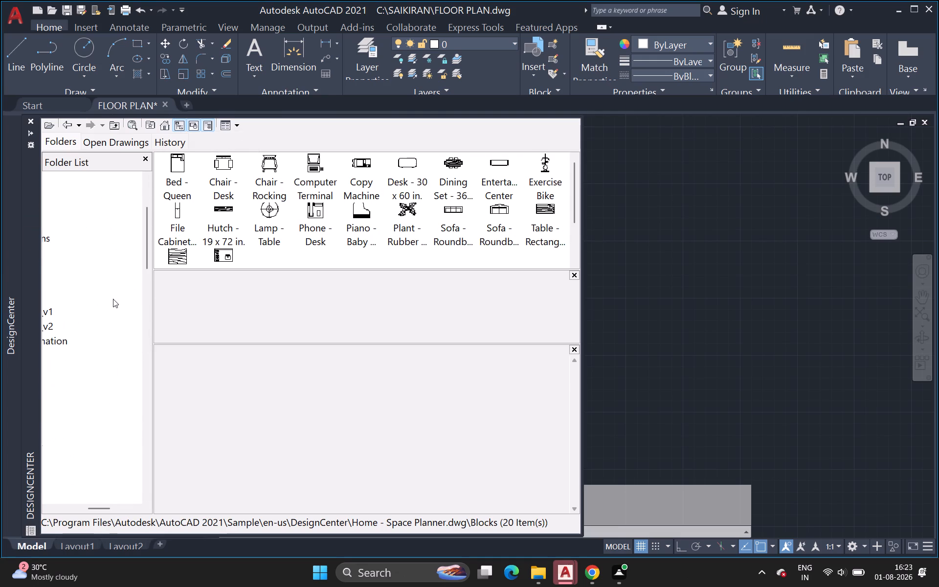
pyautogui.moveTo(113, 299); pyautogui.dragTo(113, 299, button='middle')
pyautogui.scroll(1, 113, 299)
pyautogui.scroll(-2, 67, 213)
pyautogui.moveTo(67, 213); pyautogui.dragTo(189, 283, button='middle')
pyautogui.scroll(1, 199, 281)
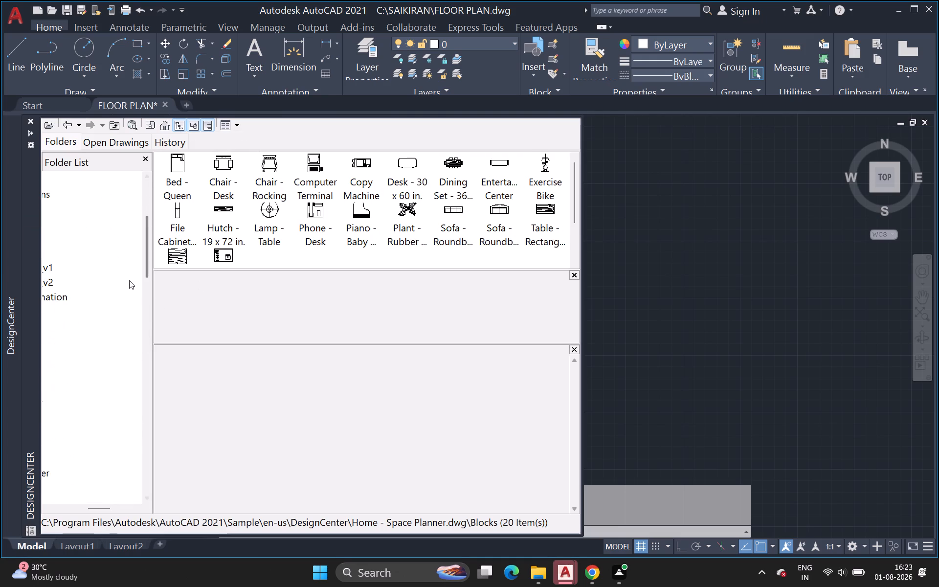
pyautogui.moveTo(129, 280); pyautogui.dragTo(137, 279, button='middle')
pyautogui.moveTo(149, 267); pyautogui.dragTo(145, 347)
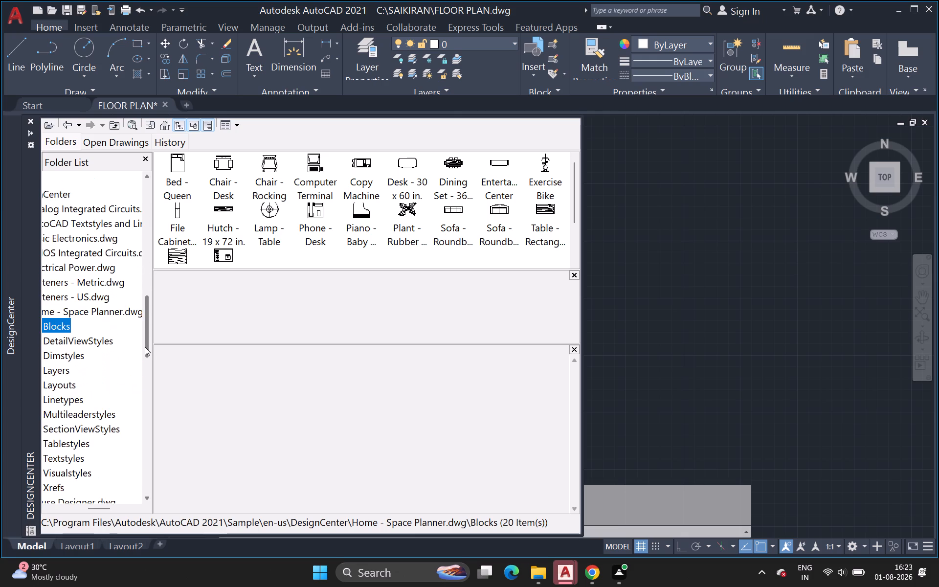
pyautogui.moveTo(145, 347); pyautogui.dragTo(145, 347)
pyautogui.moveTo(145, 347); pyautogui.dragTo(146, 374)
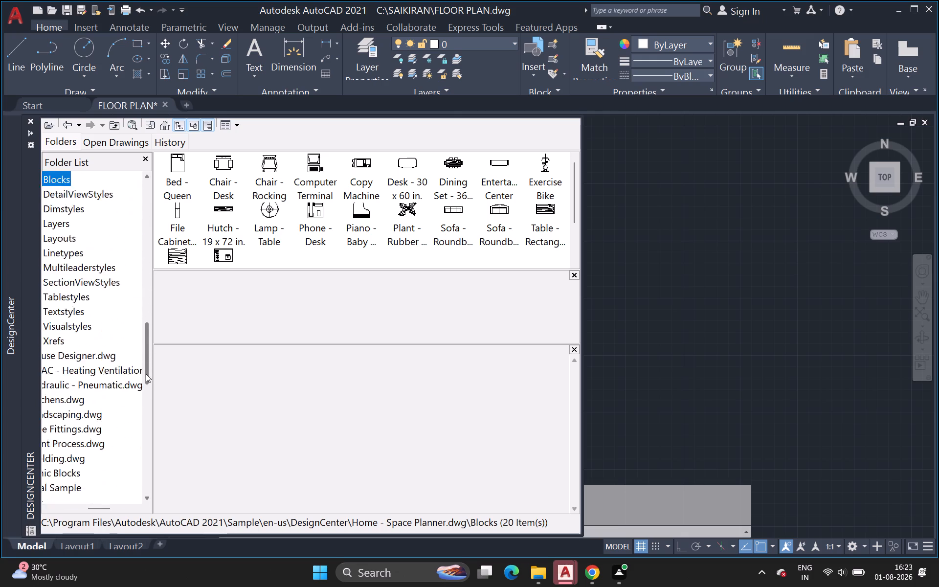
pyautogui.moveTo(146, 374); pyautogui.dragTo(146, 386)
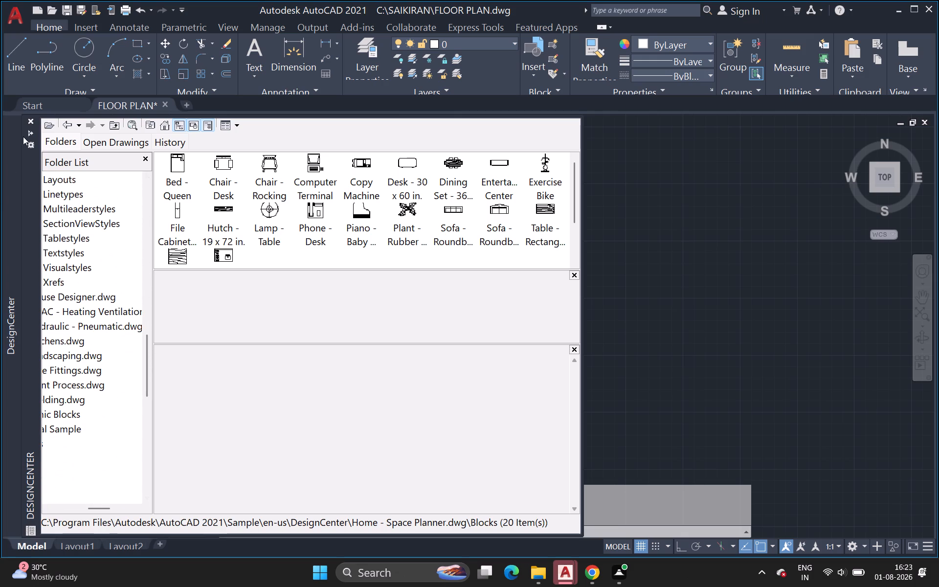
pyautogui.click(29, 116)
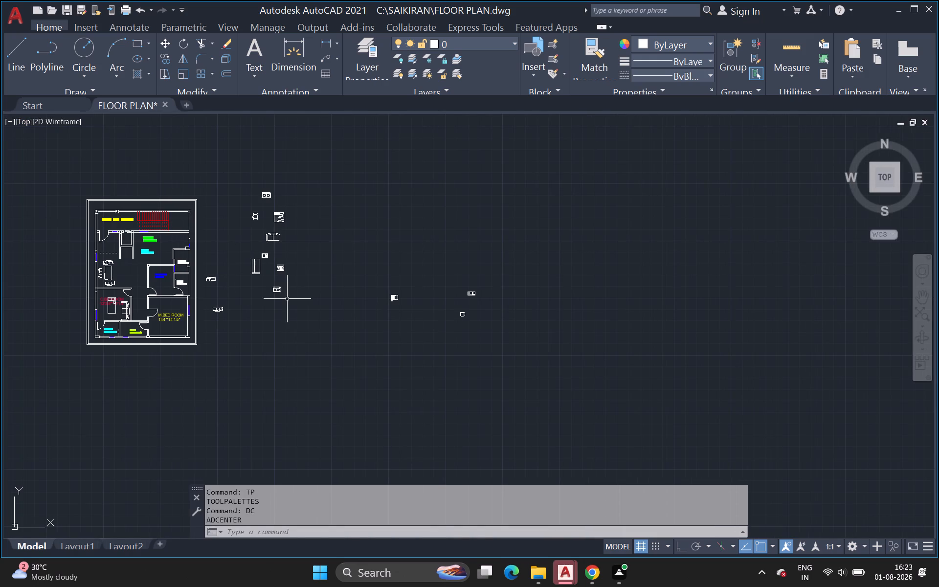
# Reopen DesignCenter and hide its preview and description areas, keeping the folder list shown.
pyautogui.scroll(1, 292, 299)
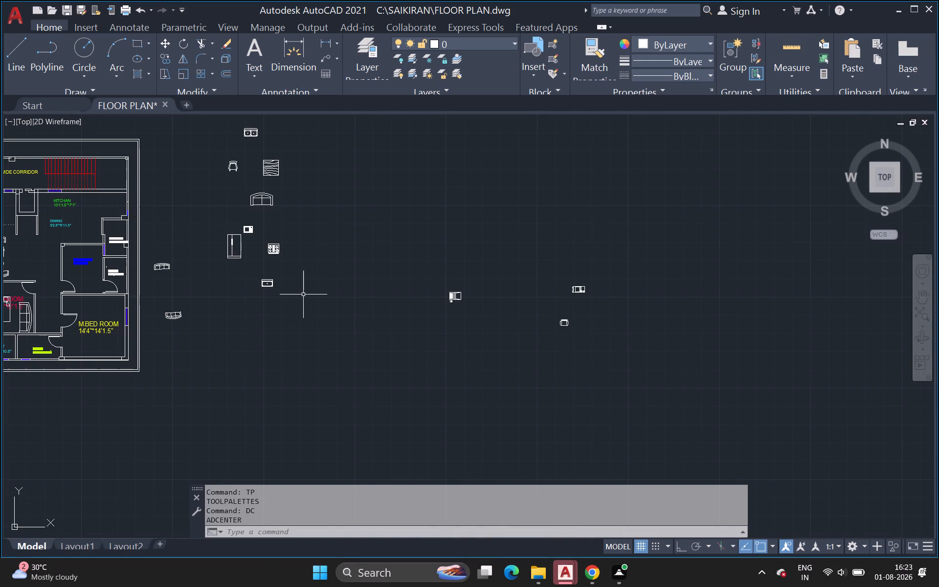
pyautogui.write('DC')
pyautogui.press('Return')
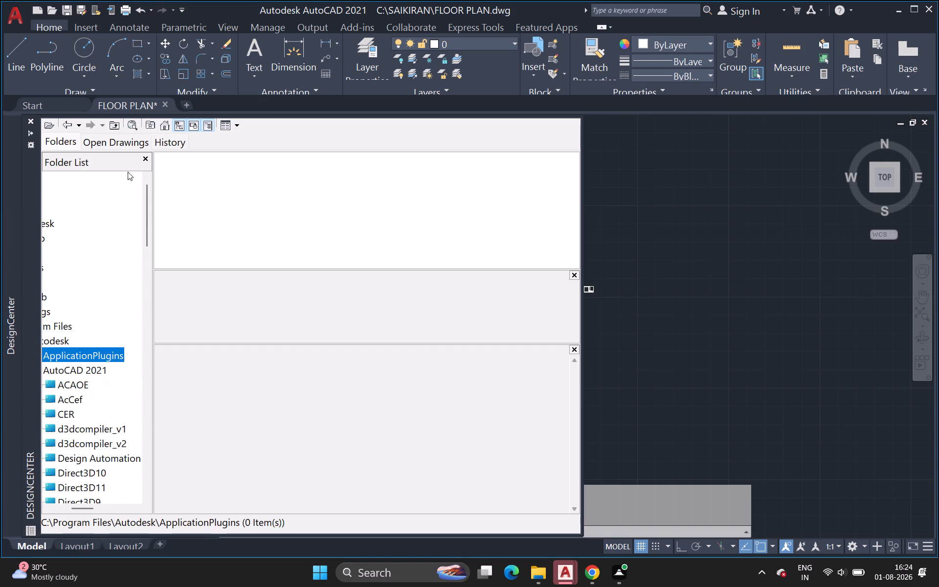
pyautogui.click(144, 157)
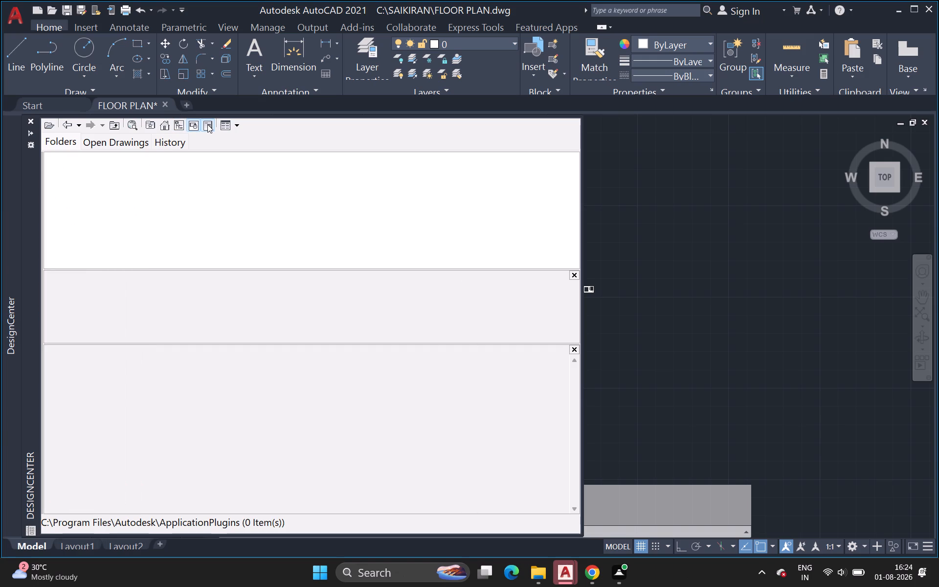
pyautogui.click(207, 124)
pyautogui.click(194, 126)
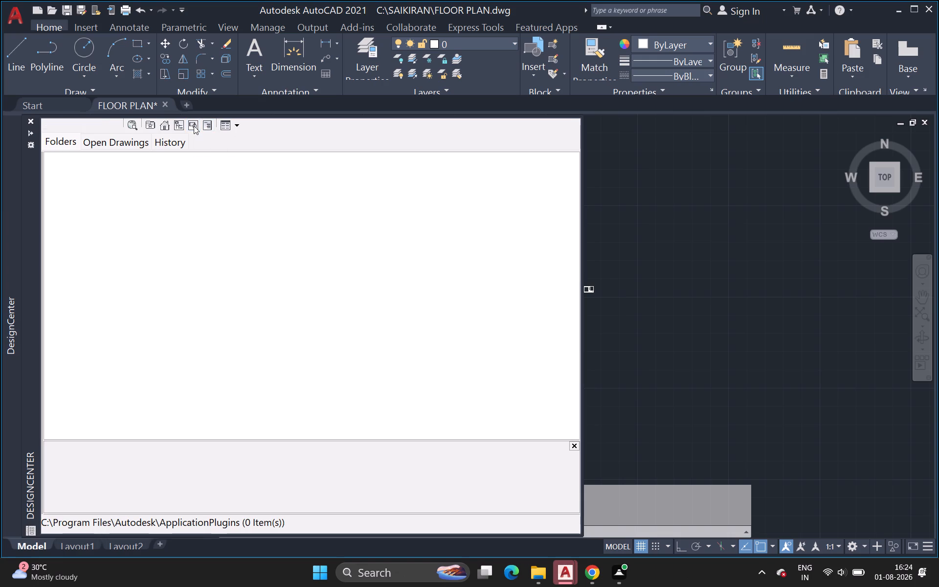
pyautogui.doubleClick(182, 126)
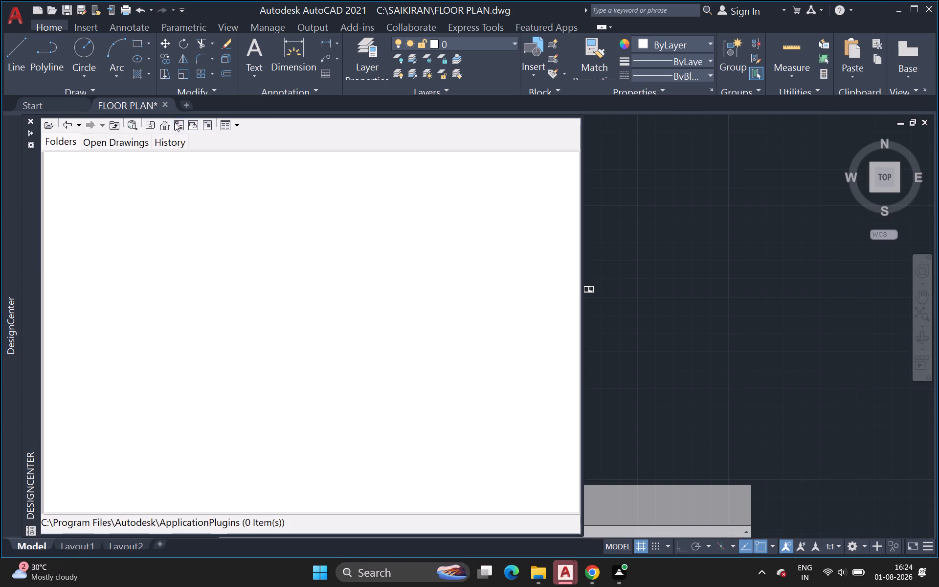
pyautogui.click(176, 120)
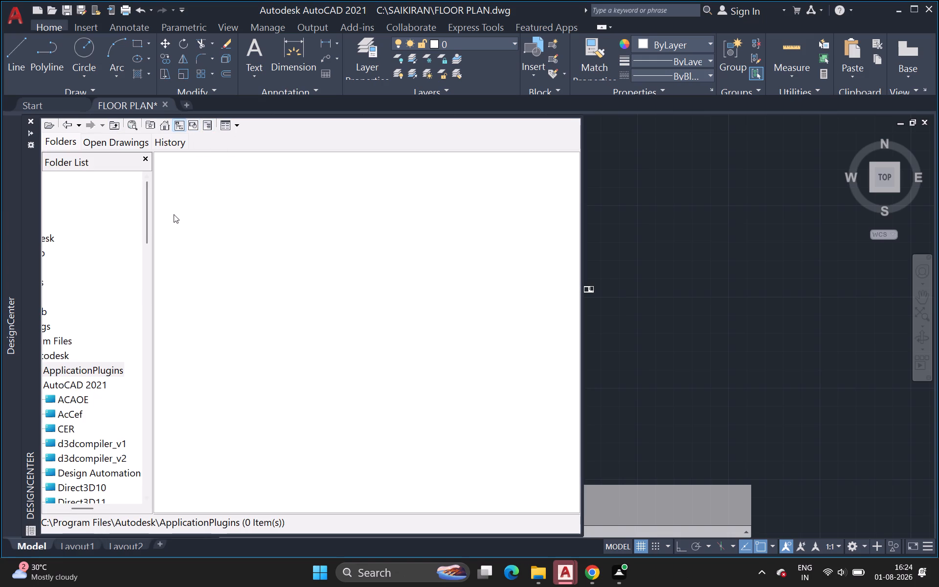
# Go back to the Home - Space Planner.dwg blocks, and check the Plugins, Imageformats, platforms and Fonts folders for usable content.
pyautogui.scroll(-9, 217, 216)
pyautogui.click(66, 120)
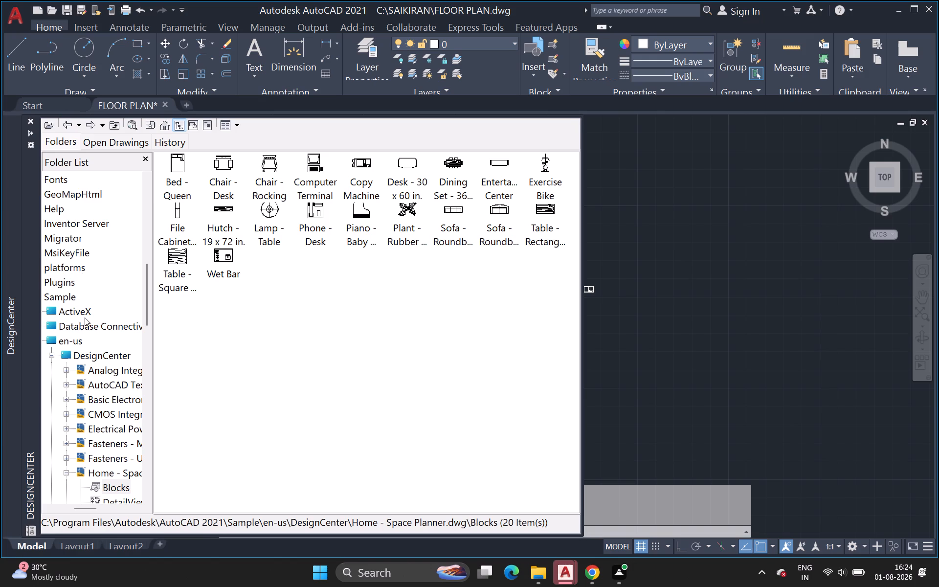
pyautogui.click(67, 283)
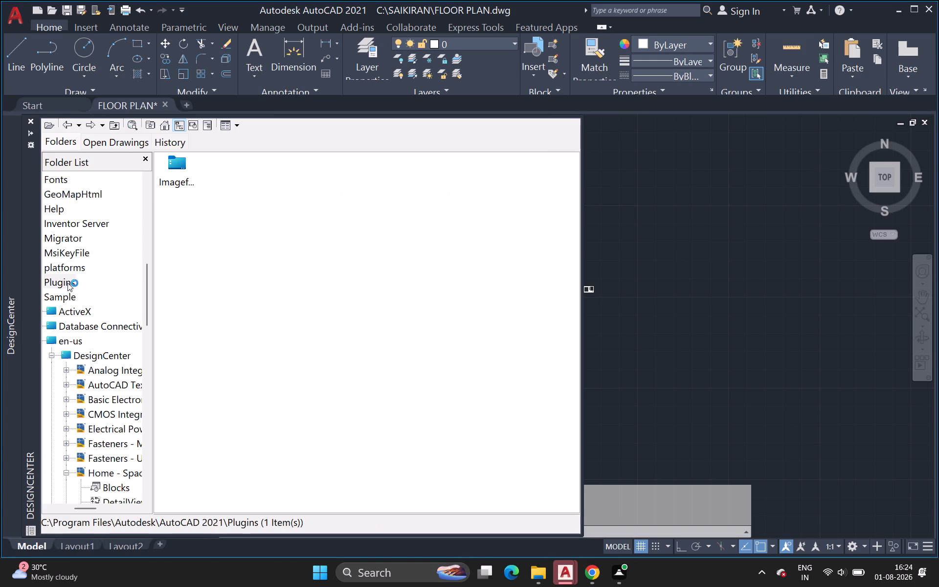
pyautogui.click(174, 165)
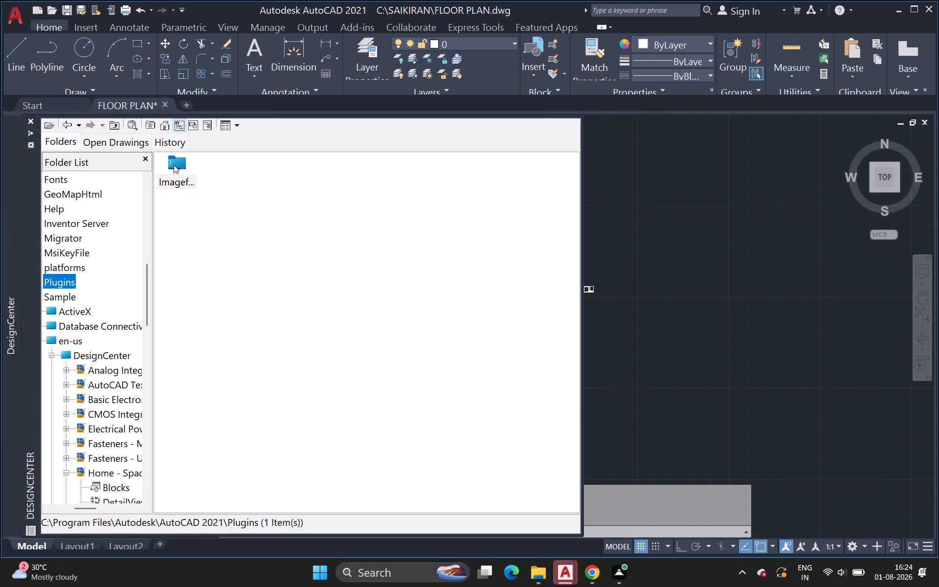
pyautogui.doubleClick(174, 166)
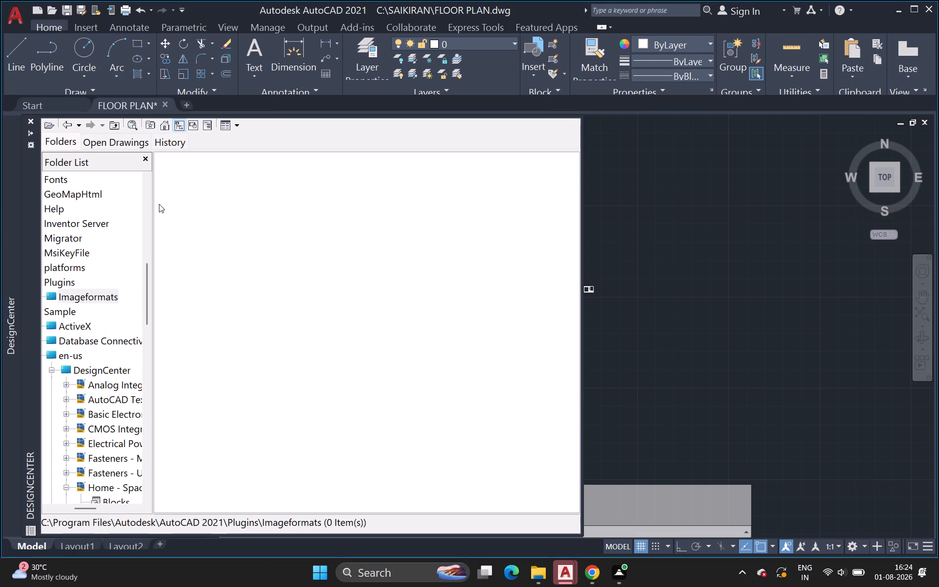
pyautogui.doubleClick(63, 281)
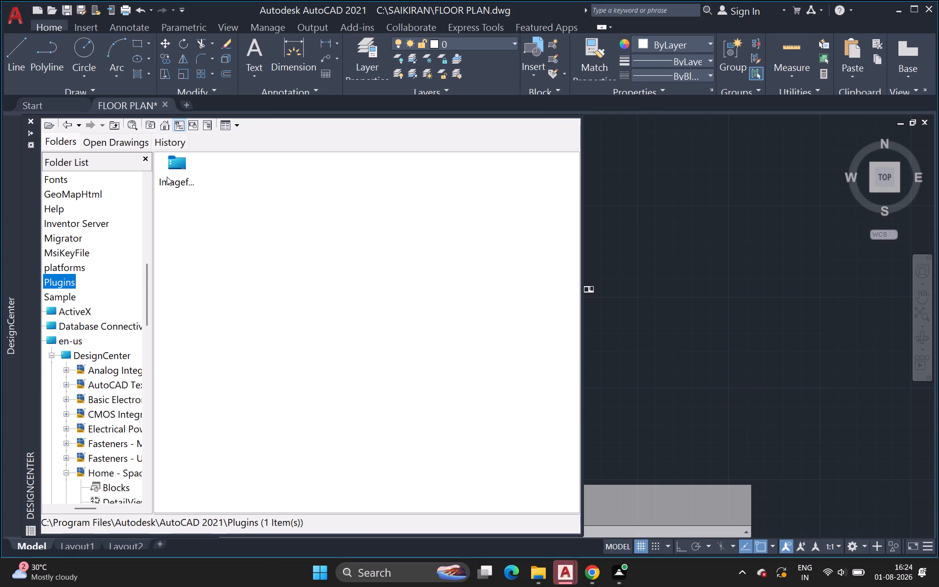
pyautogui.click(174, 172)
pyautogui.doubleClick(174, 172)
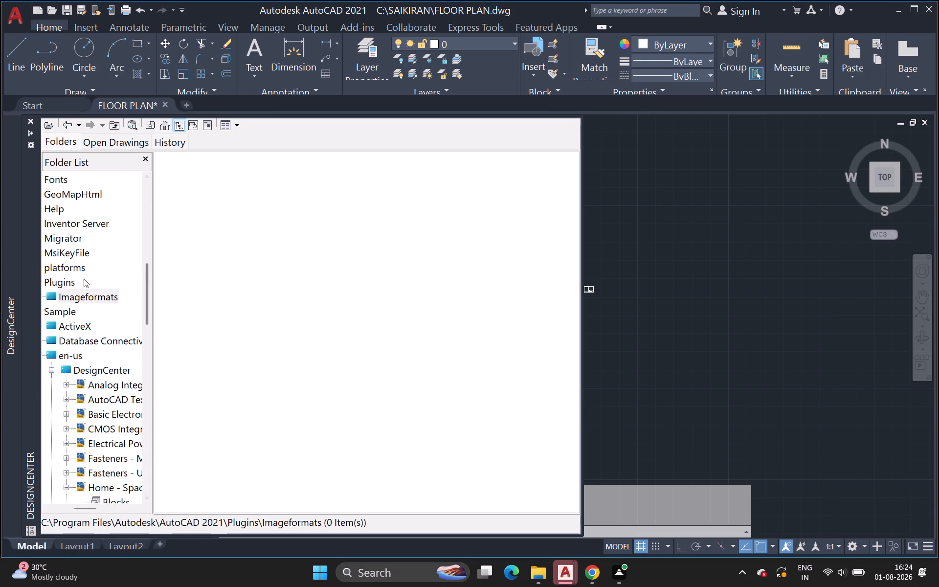
pyautogui.doubleClick(68, 267)
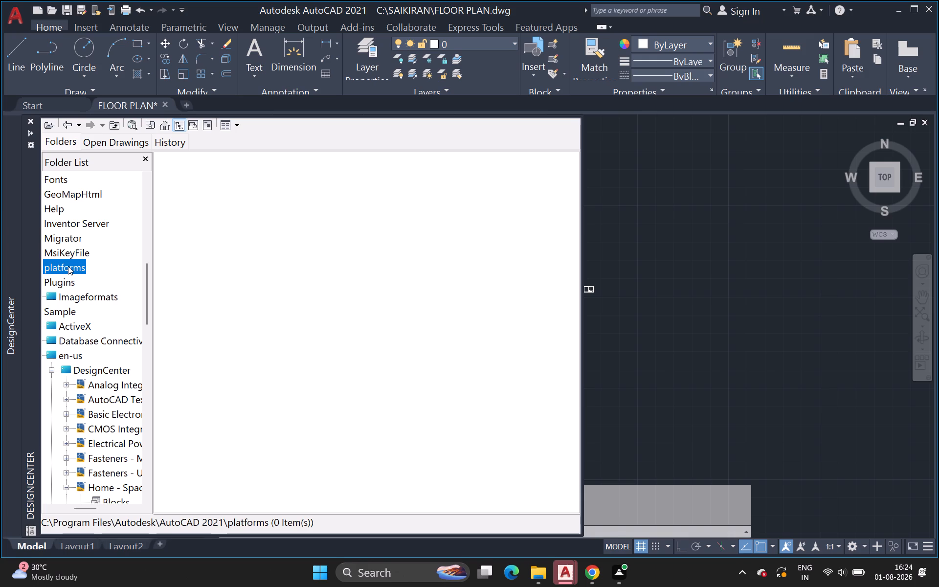
pyautogui.doubleClick(63, 177)
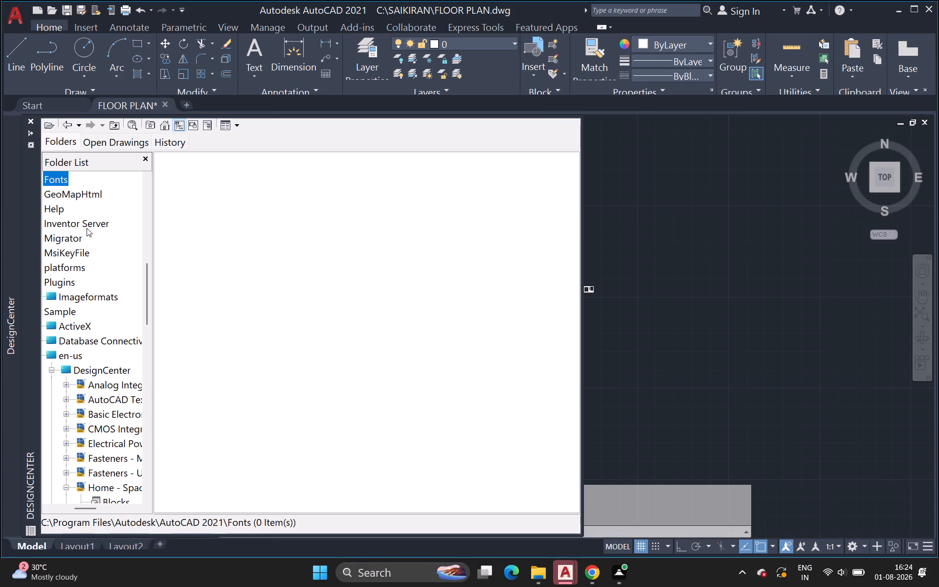
# Look through DesignCenter's folder list, from the program folders to the sample drawings, for other block sources.
pyautogui.scroll(-2, 107, 355)
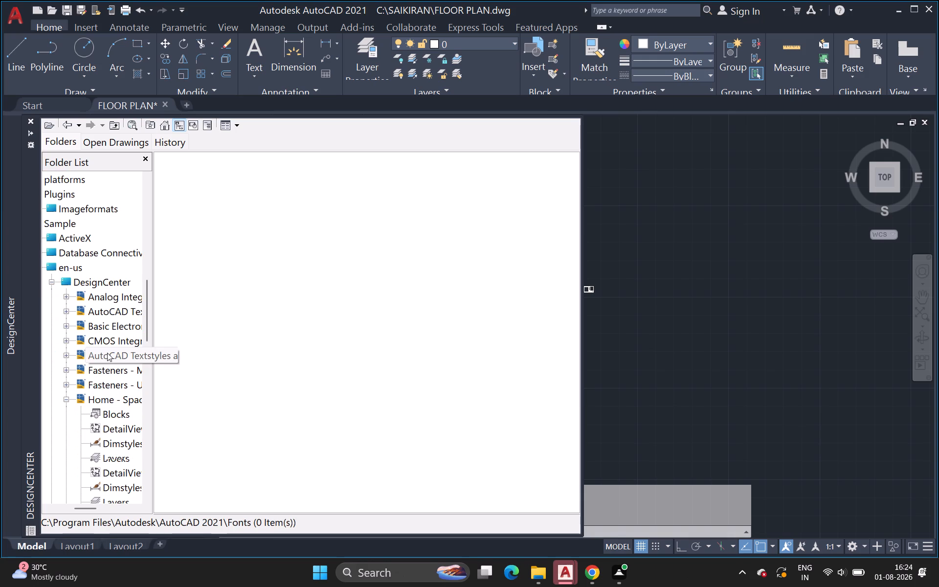
pyautogui.scroll(-9, 107, 352)
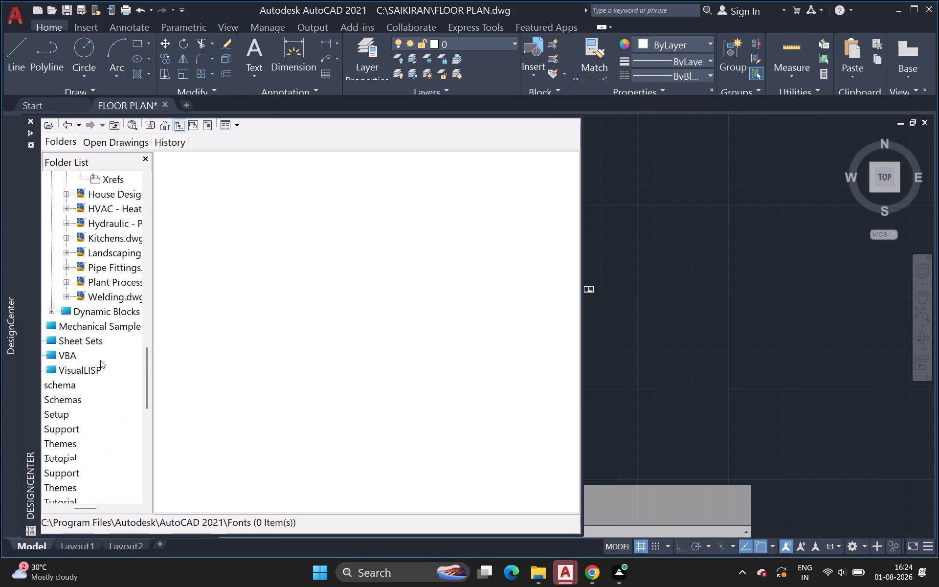
pyautogui.scroll(-2, 99, 361)
pyautogui.scroll(12, 93, 362)
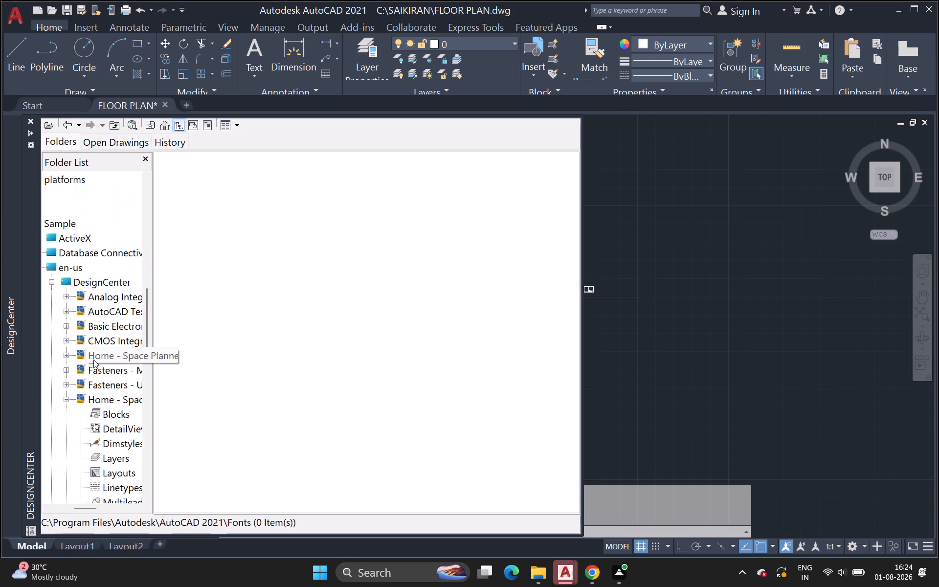
pyautogui.scroll(10, 93, 360)
pyautogui.moveTo(85, 354); pyautogui.dragTo(125, 380, button='middle')
pyautogui.scroll(3, 85, 354)
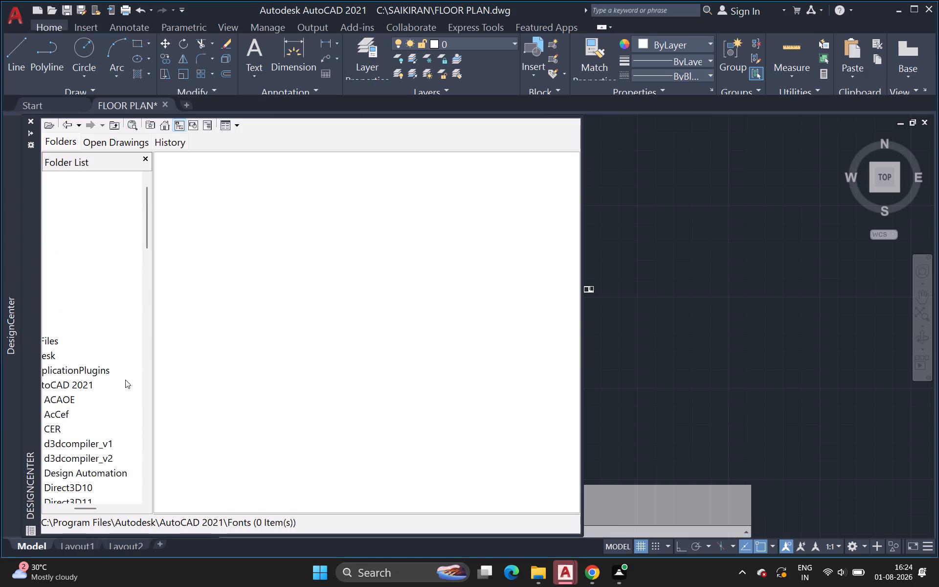
pyautogui.moveTo(125, 380); pyautogui.dragTo(141, 257, button='middle')
pyautogui.doubleClick(123, 203)
# Widen DesignCenter's folder list so the longer folder and drawing names fit.
pyautogui.moveTo(152, 196); pyautogui.dragTo(175, 192)
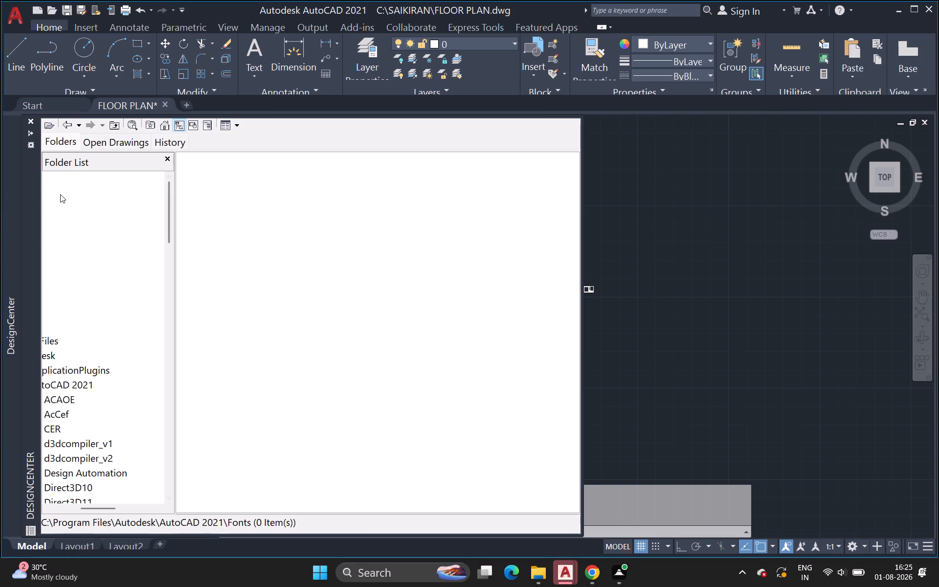
pyautogui.moveTo(46, 196); pyautogui.dragTo(35, 197)
pyautogui.moveTo(41, 195); pyautogui.dragTo(40, 195)
pyautogui.moveTo(40, 195); pyautogui.dragTo(31, 197)
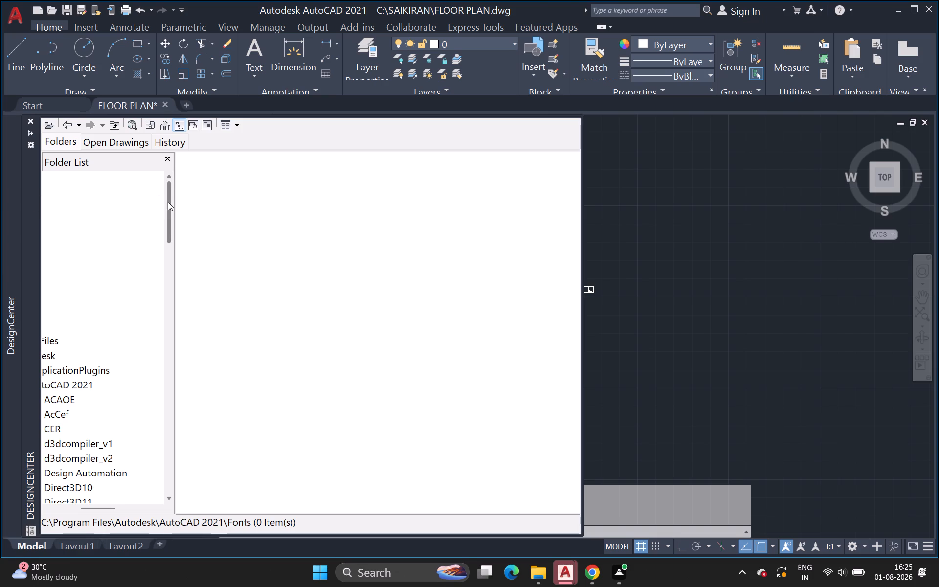
pyautogui.click(168, 202)
pyautogui.moveTo(168, 202); pyautogui.dragTo(158, 194)
pyautogui.tripleClick(149, 200)
# Find the en-us folder under Sample and open its DesignCenter folder of sample drawings.
pyautogui.scroll(-7, 95, 249)
pyautogui.scroll(7, 96, 258)
pyautogui.scroll(-6, 95, 281)
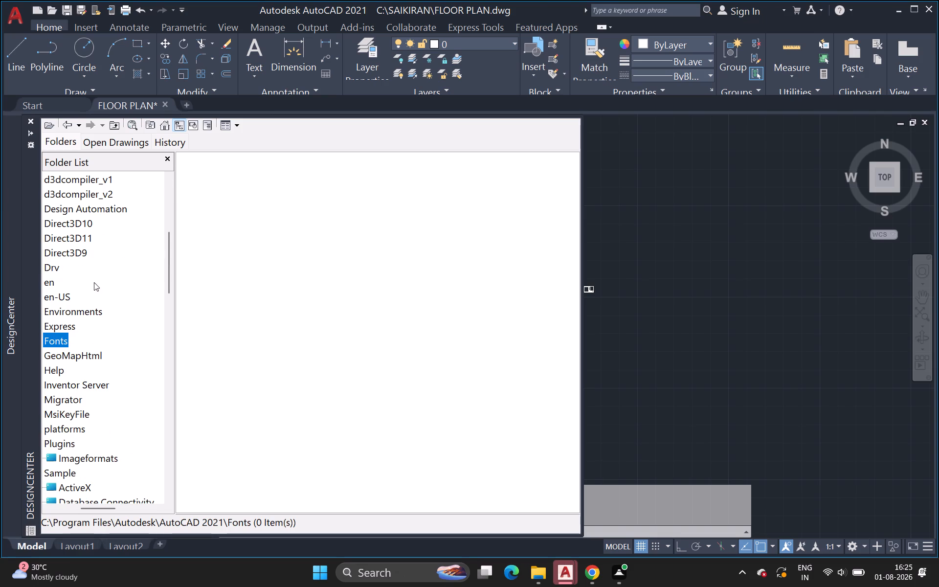
pyautogui.scroll(-4, 74, 384)
pyautogui.scroll(1, 75, 377)
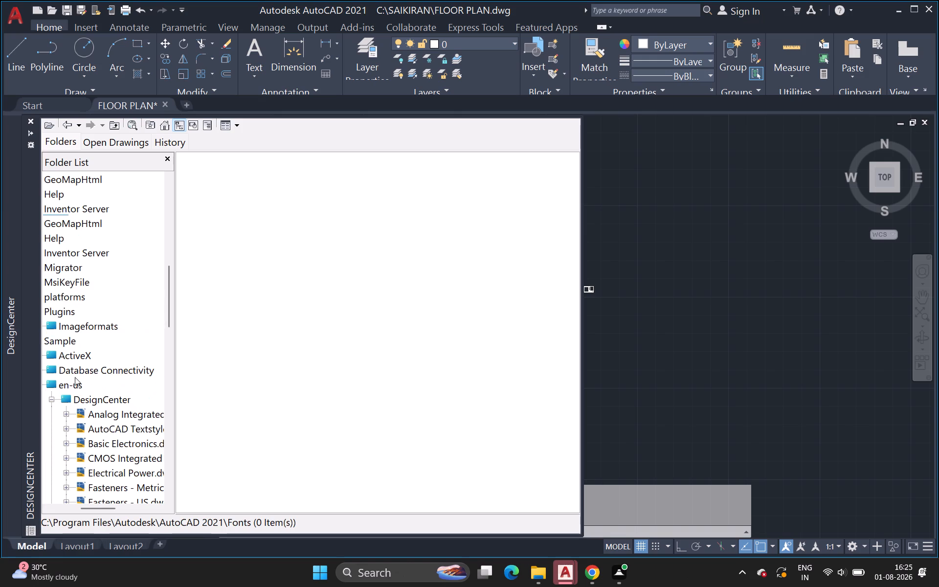
pyautogui.doubleClick(76, 384)
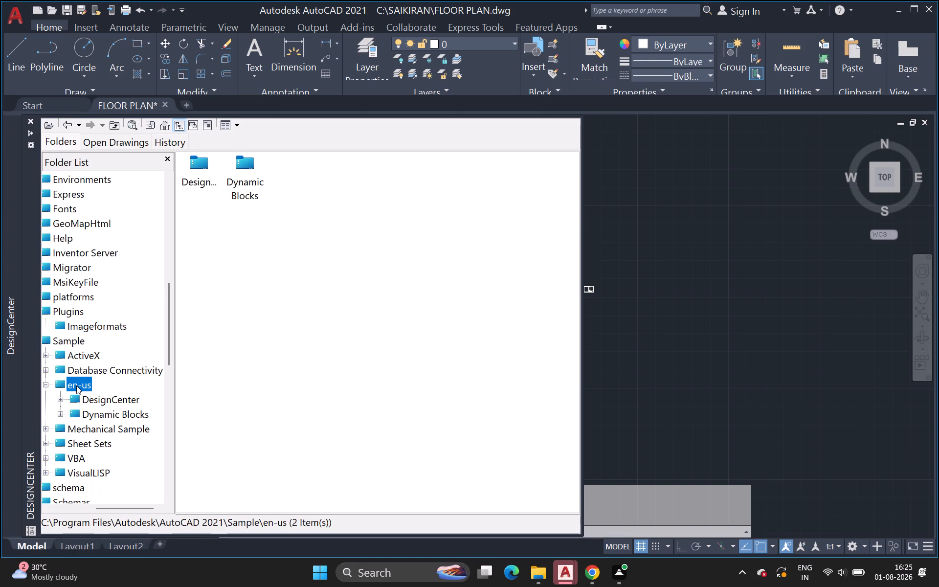
pyautogui.doubleClick(199, 174)
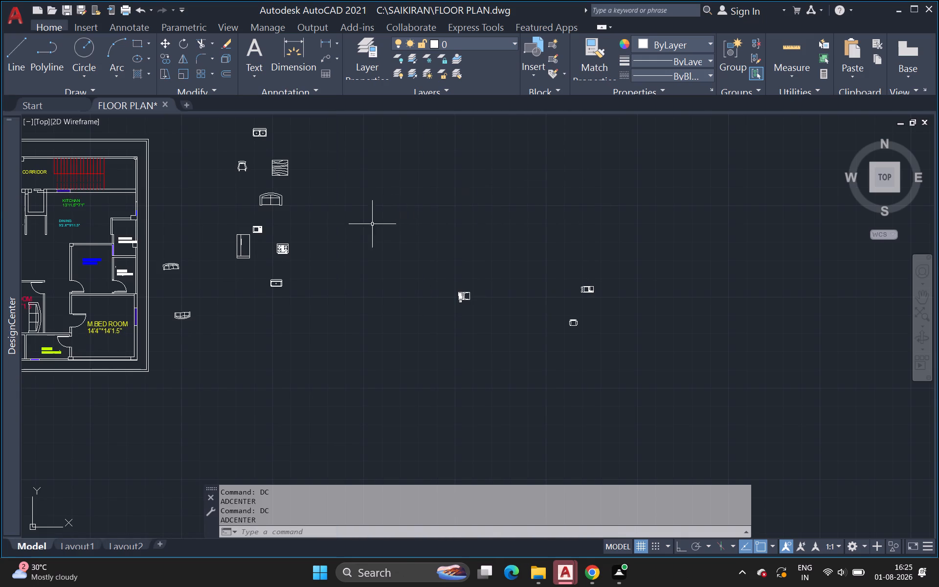
pyautogui.scroll(-2, 324, 240)
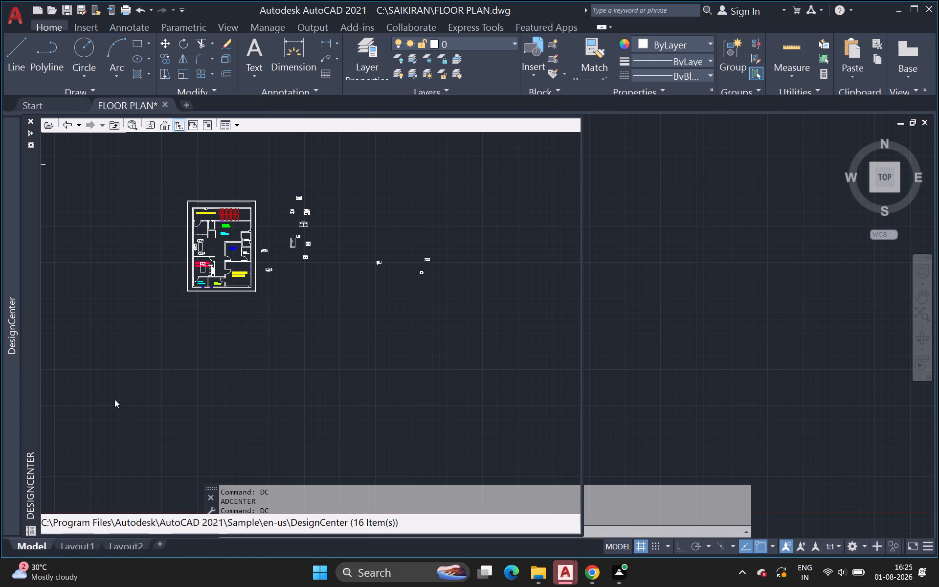
# Open the Mechanical Sample folder and view the blocks of Mechanical - Data Links.dwg.
pyautogui.doubleClick(107, 431)
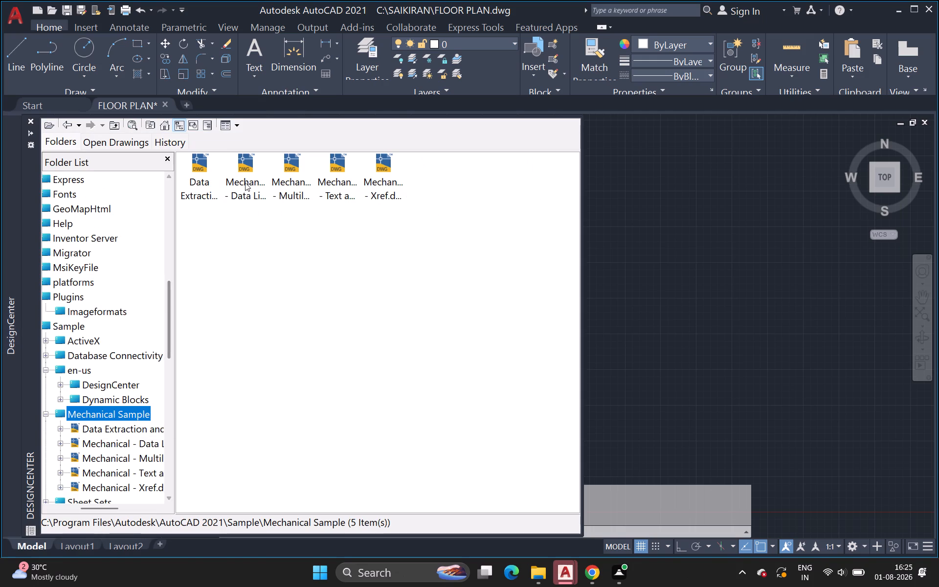
pyautogui.doubleClick(246, 181)
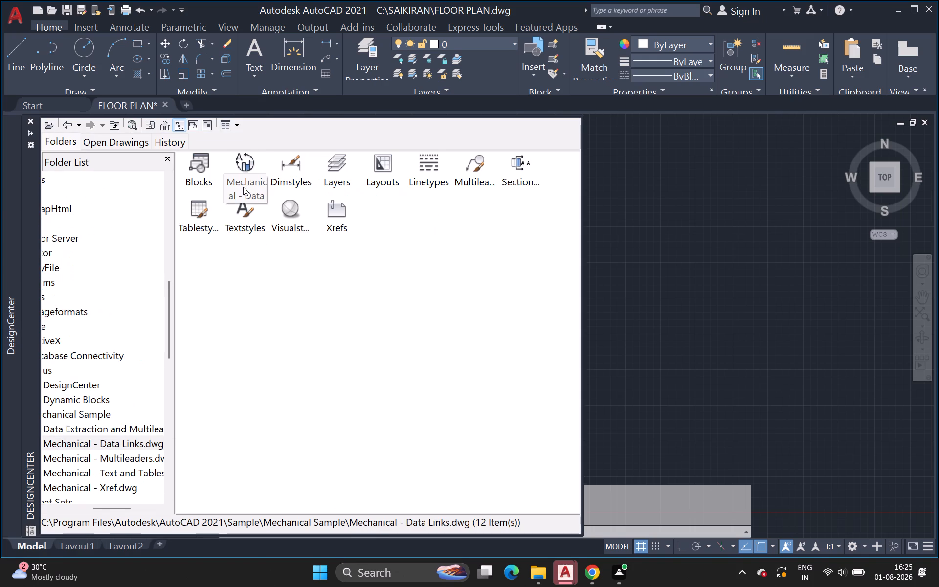
pyautogui.click(182, 176)
pyautogui.doubleClick(192, 178)
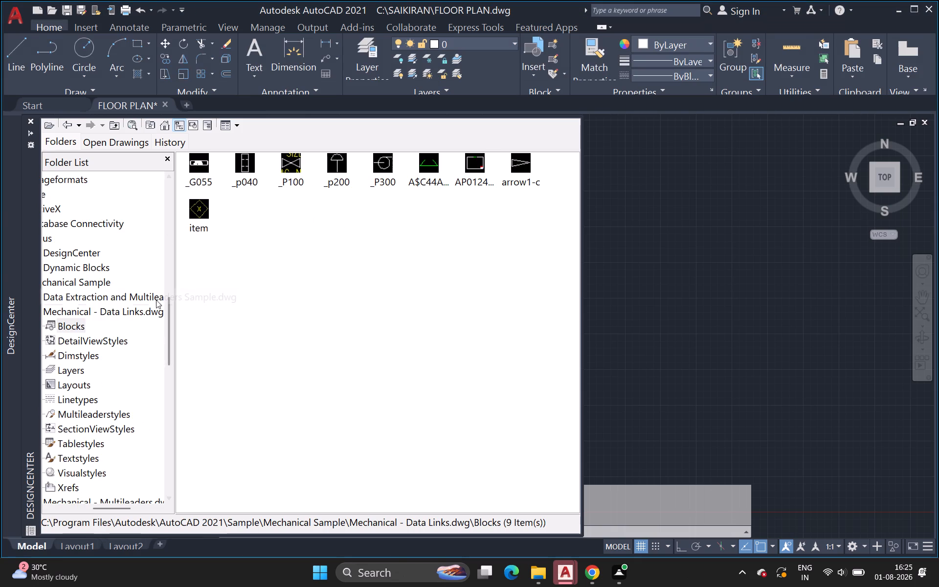
# Look through the folder list above and below the Mechanical Sample drawings for other block sources.
pyautogui.scroll(-1, 101, 417)
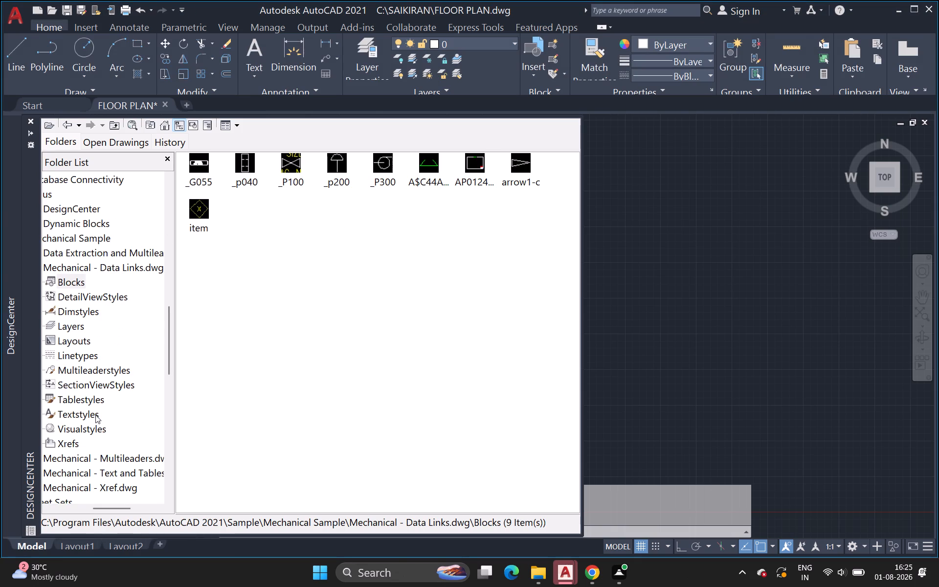
pyautogui.scroll(-2, 112, 436)
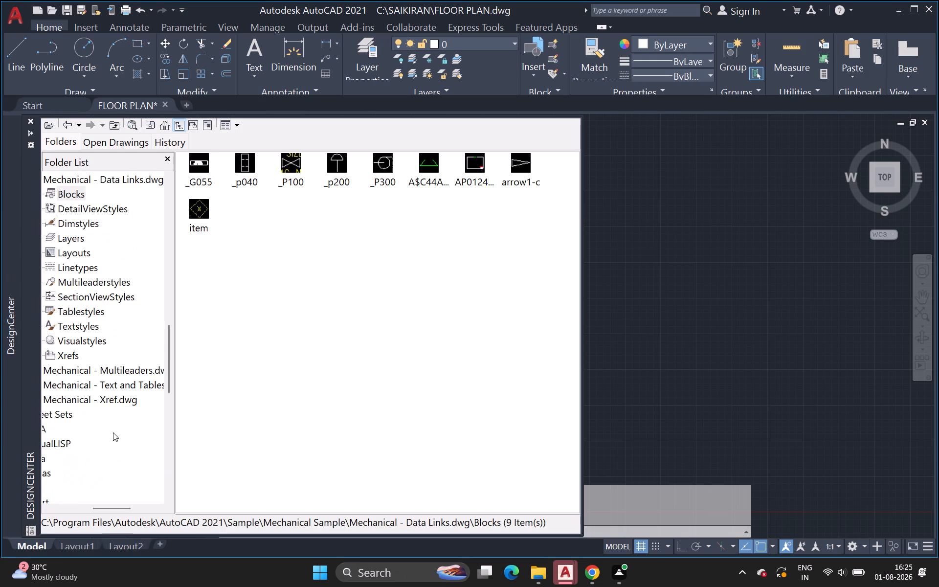
pyautogui.scroll(10, 83, 399)
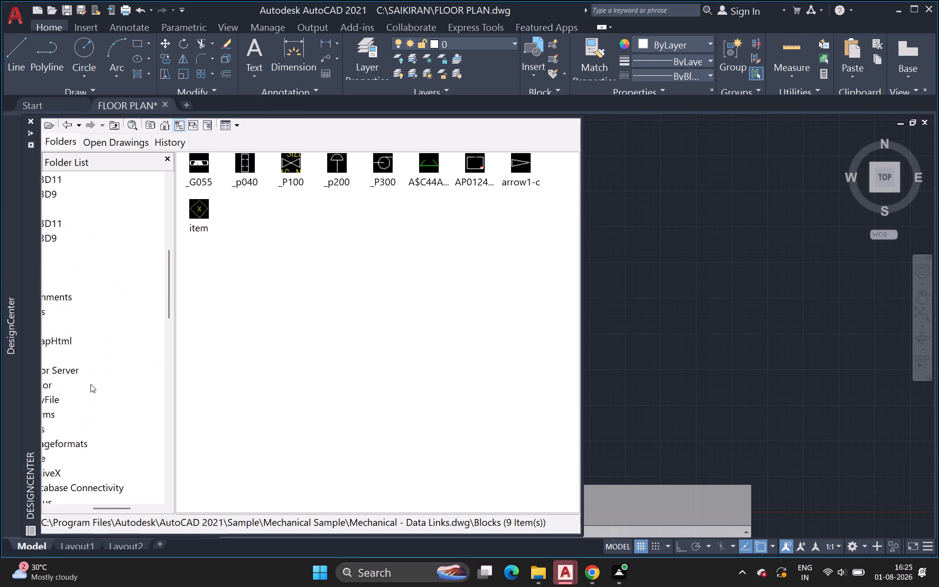
pyautogui.scroll(6, 90, 384)
pyautogui.scroll(-1, 117, 358)
pyautogui.moveTo(117, 359); pyautogui.dragTo(212, 352, button='middle')
pyautogui.scroll(1, 117, 359)
pyautogui.scroll(1, 245, 397)
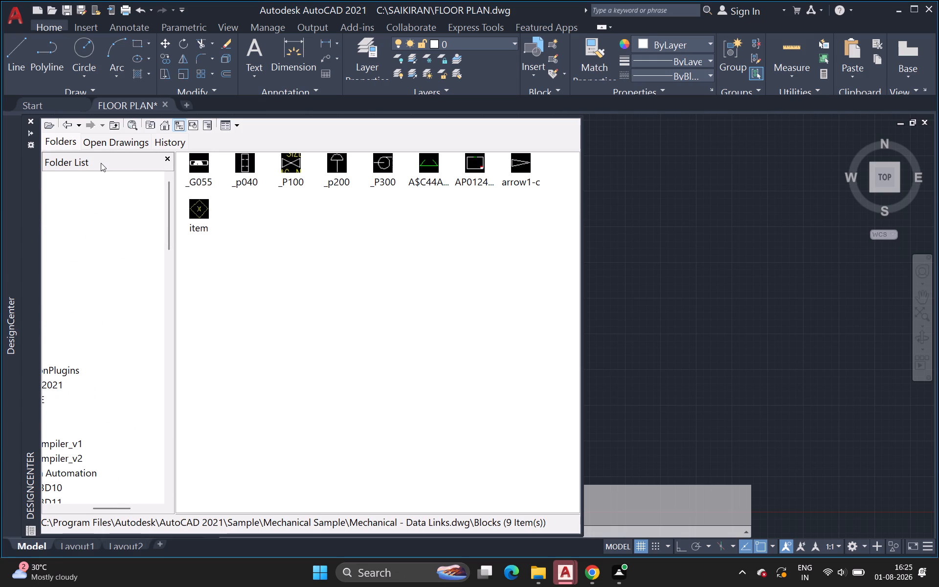
pyautogui.click(91, 198)
pyautogui.moveTo(88, 195); pyautogui.dragTo(87, 201)
pyautogui.moveTo(172, 214); pyautogui.dragTo(180, 362)
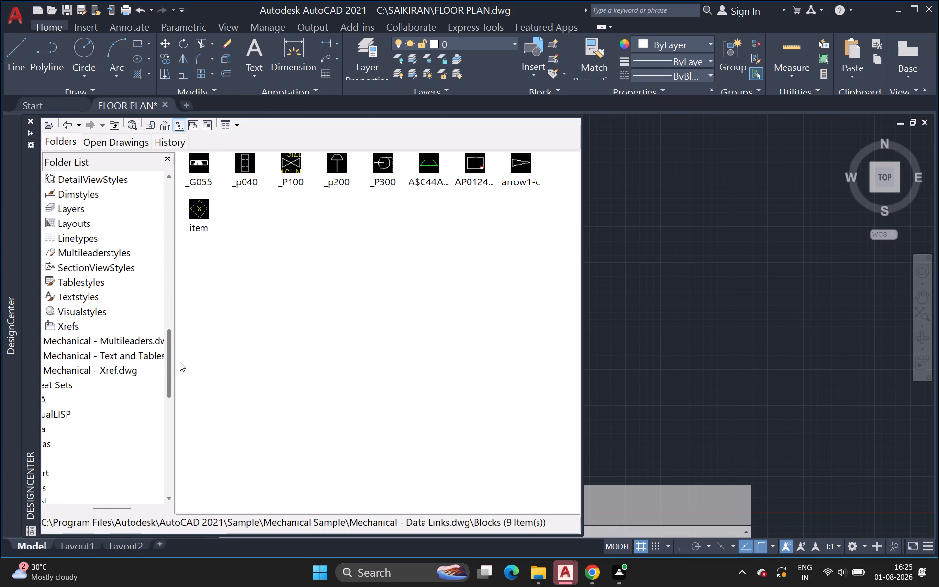
pyautogui.moveTo(180, 362); pyautogui.dragTo(180, 363)
pyautogui.moveTo(180, 363); pyautogui.dragTo(175, 380)
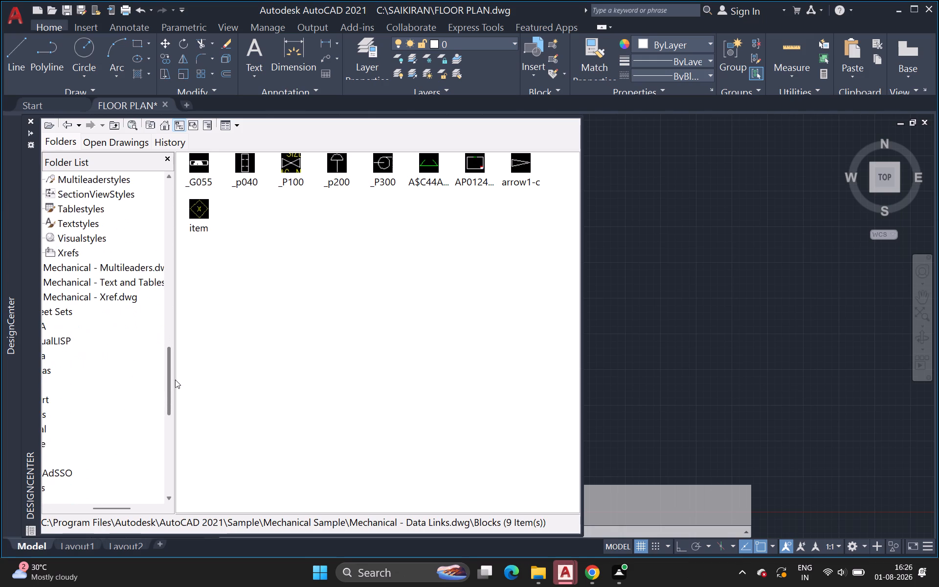
pyautogui.moveTo(175, 380); pyautogui.dragTo(176, 375)
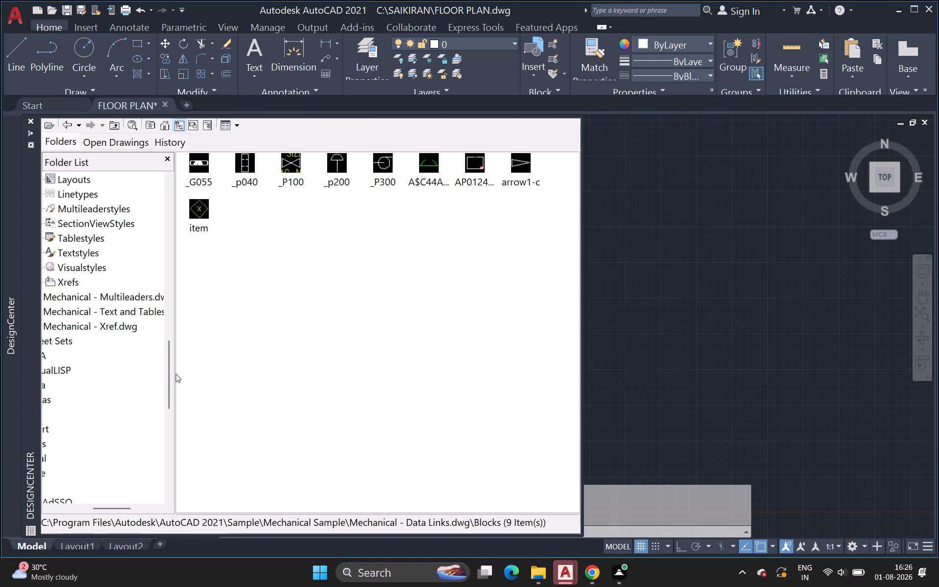
# Insert the Toilet - side block from House Designer.dwg in the en-us DesignCenter samples, at scale 1 and rotation 0, in empty space beyond the furniture blocks.
pyautogui.click(162, 124)
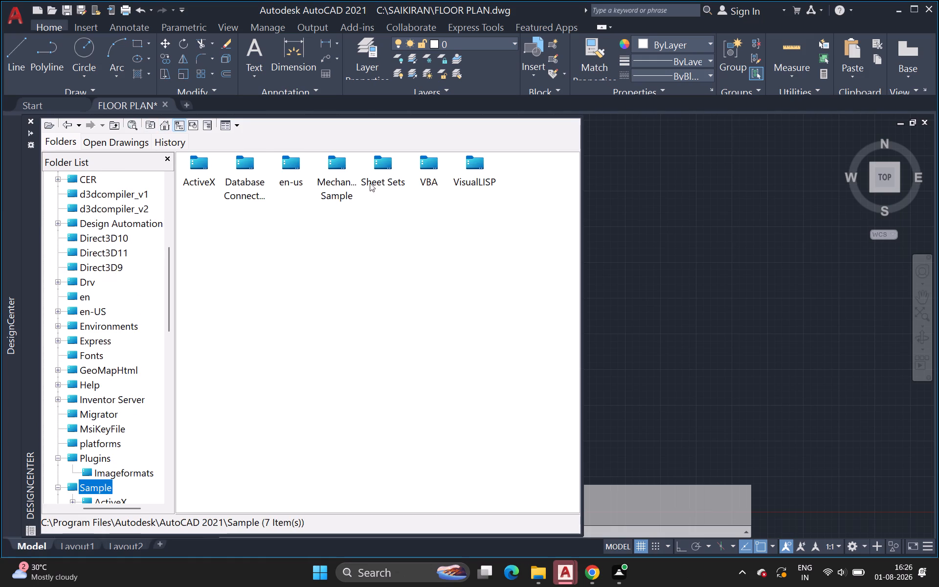
pyautogui.doubleClick(291, 172)
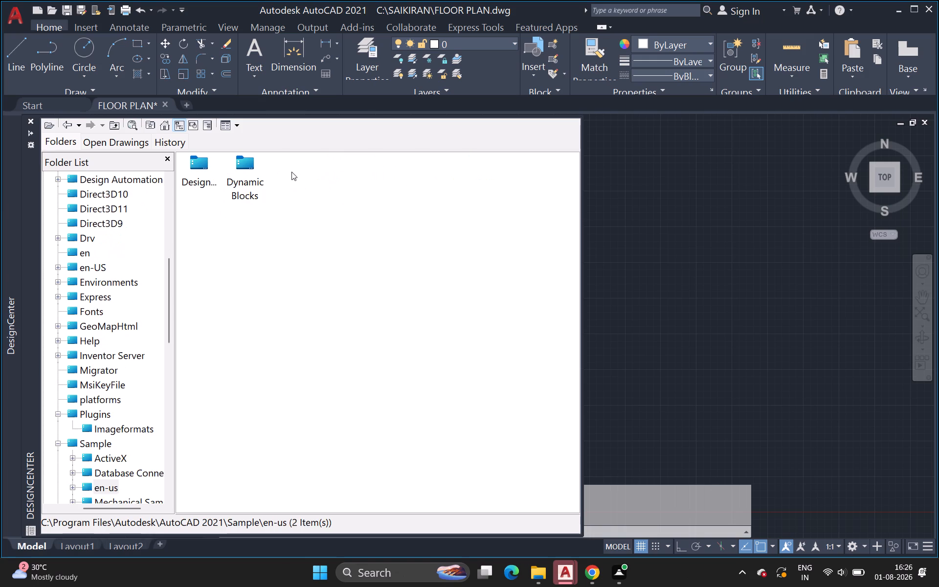
pyautogui.doubleClick(192, 168)
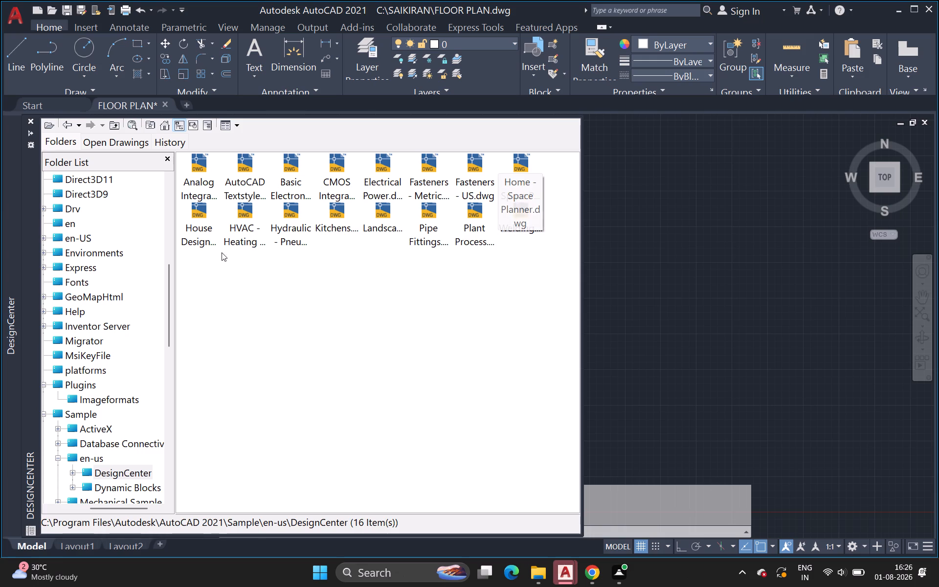
pyautogui.doubleClick(195, 211)
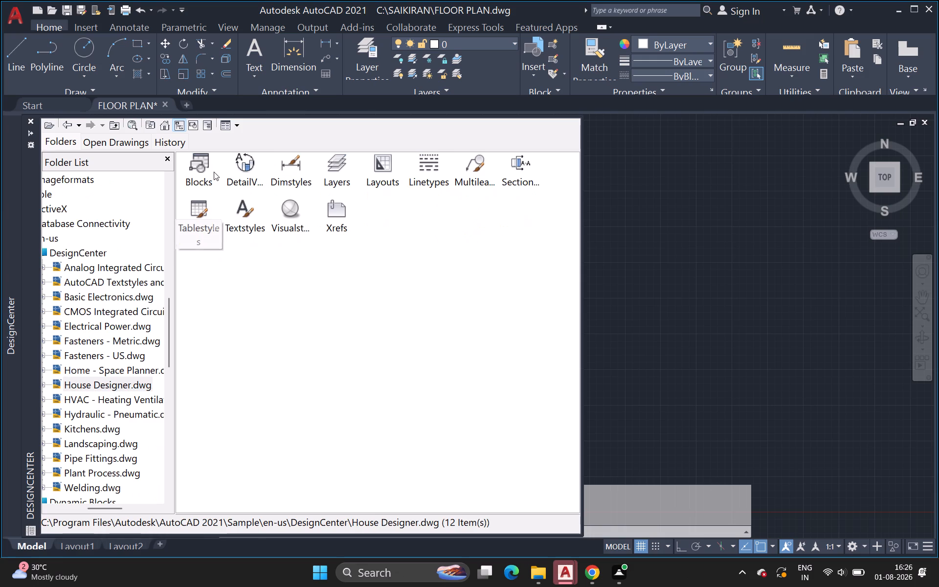
pyautogui.doubleClick(201, 166)
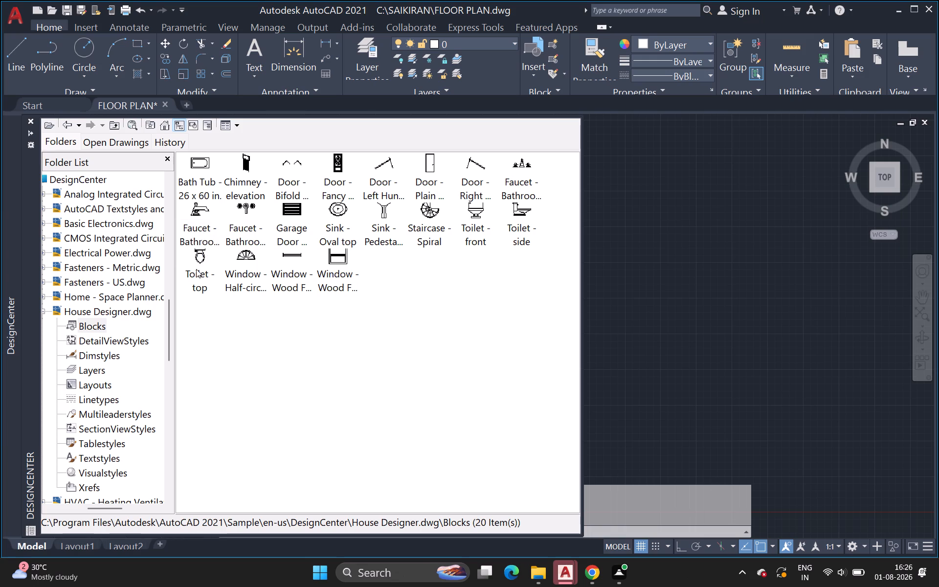
pyautogui.doubleClick(520, 226)
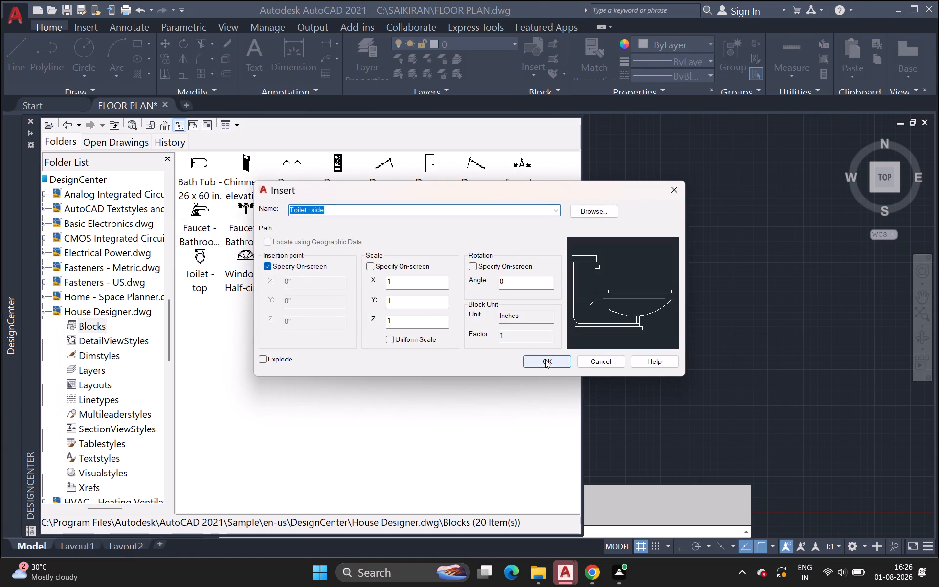
pyautogui.click(545, 360)
pyautogui.click(620, 344)
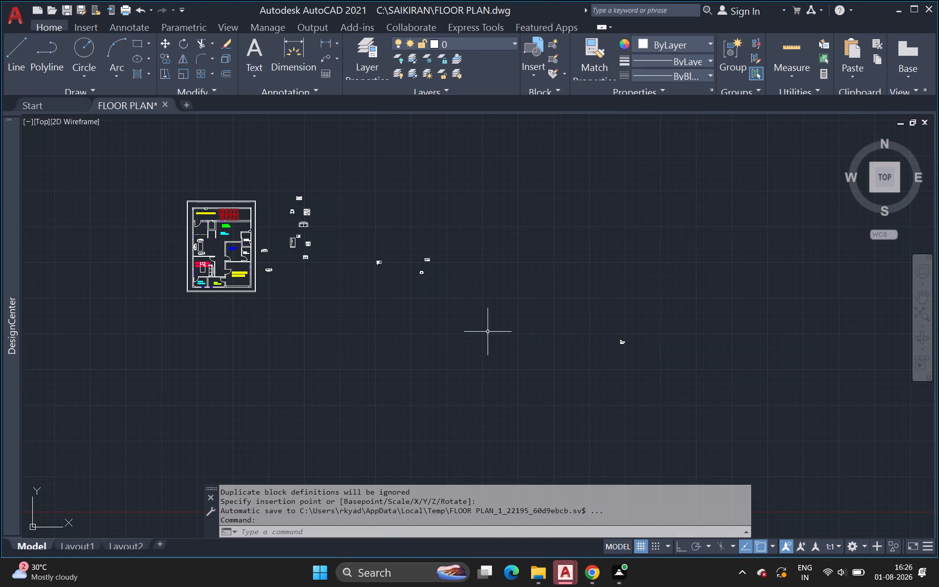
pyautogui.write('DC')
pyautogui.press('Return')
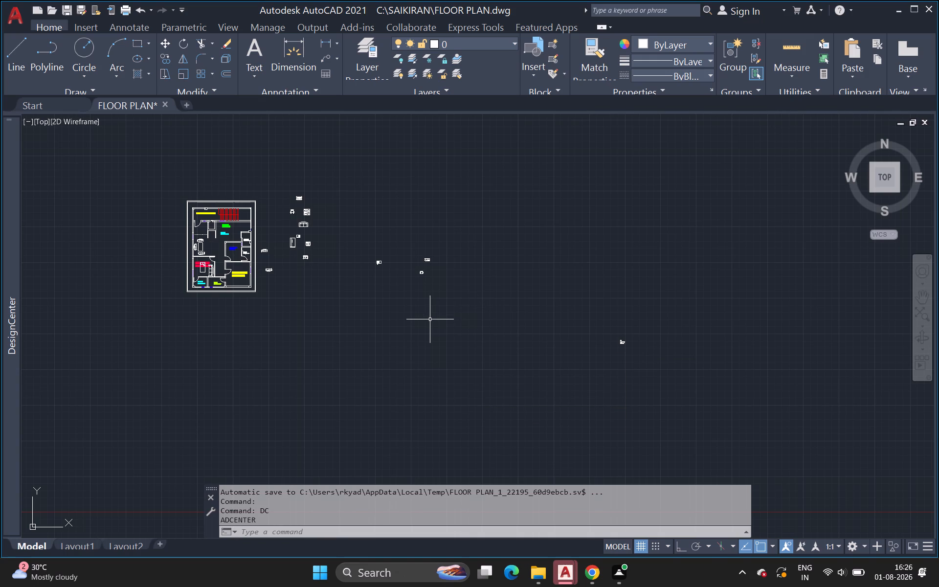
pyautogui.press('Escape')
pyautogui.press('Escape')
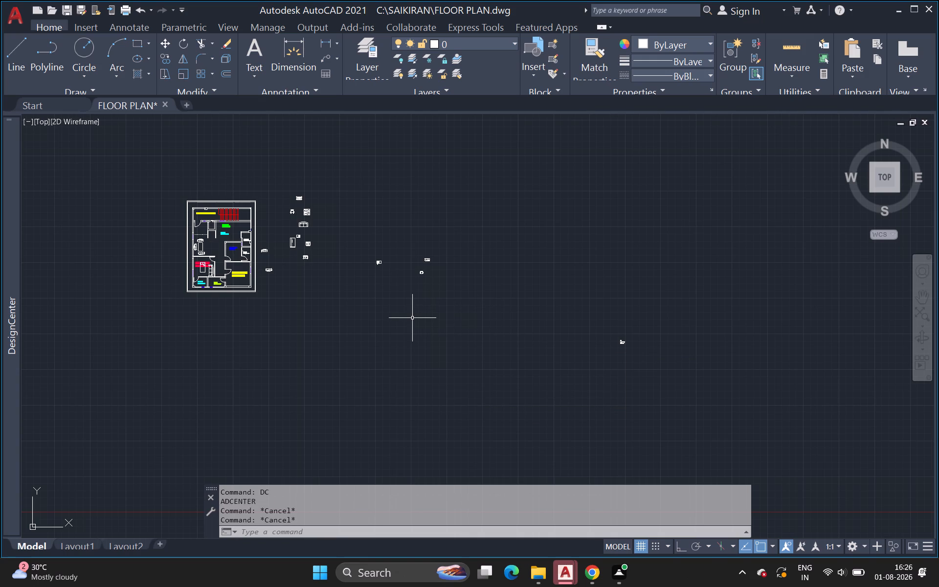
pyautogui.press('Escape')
# Insert the Toilet - top block from House Designer.dwg at scale 1 and rotation 0, in empty space near the side-view toilet.
pyautogui.scroll(4, 559, 341)
pyautogui.scroll(-3, 519, 350)
pyautogui.moveTo(507, 370); pyautogui.dragTo(494, 385, button='middle')
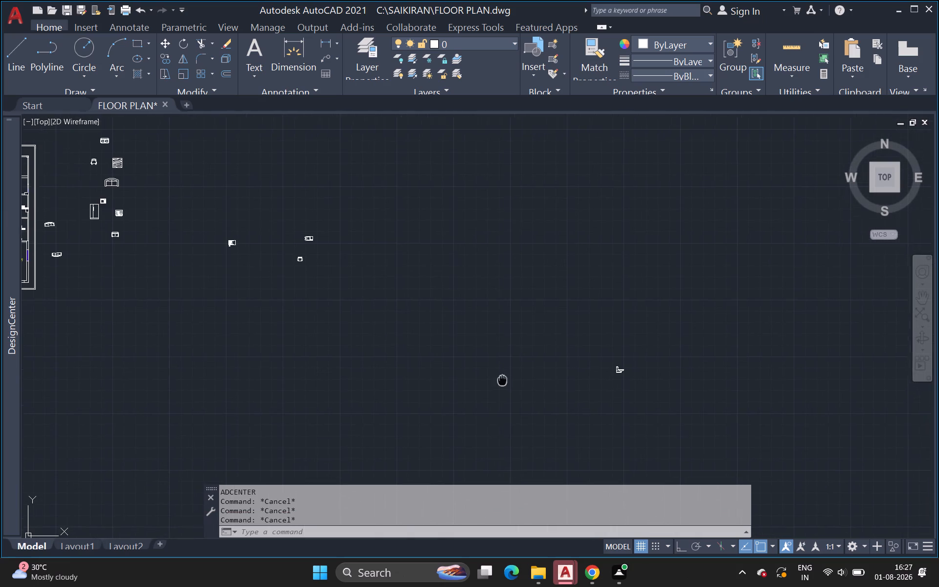
pyautogui.moveTo(494, 385); pyautogui.dragTo(468, 391, button='middle')
pyautogui.scroll(1, 468, 391)
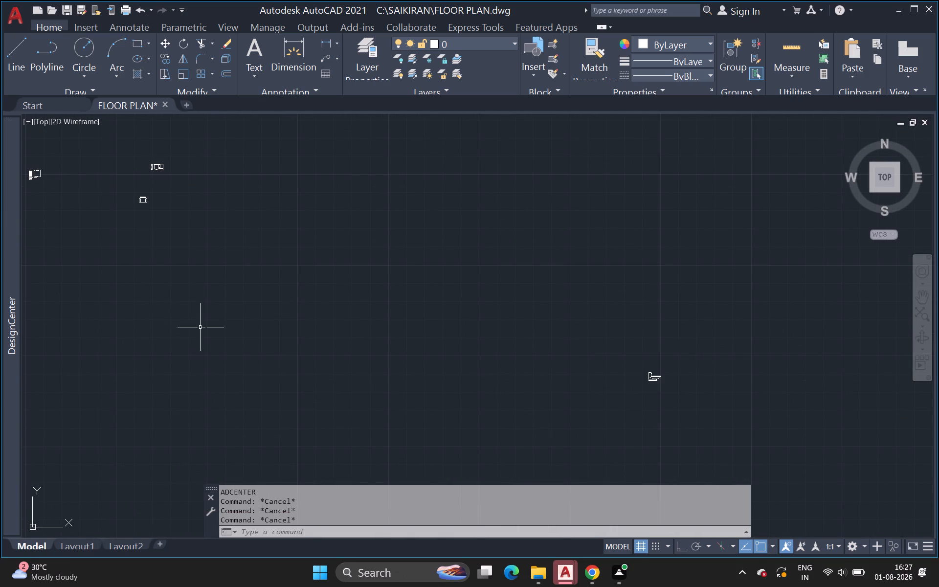
pyautogui.write('DC')
pyautogui.press('Return')
pyautogui.scroll(-3, 187, 290)
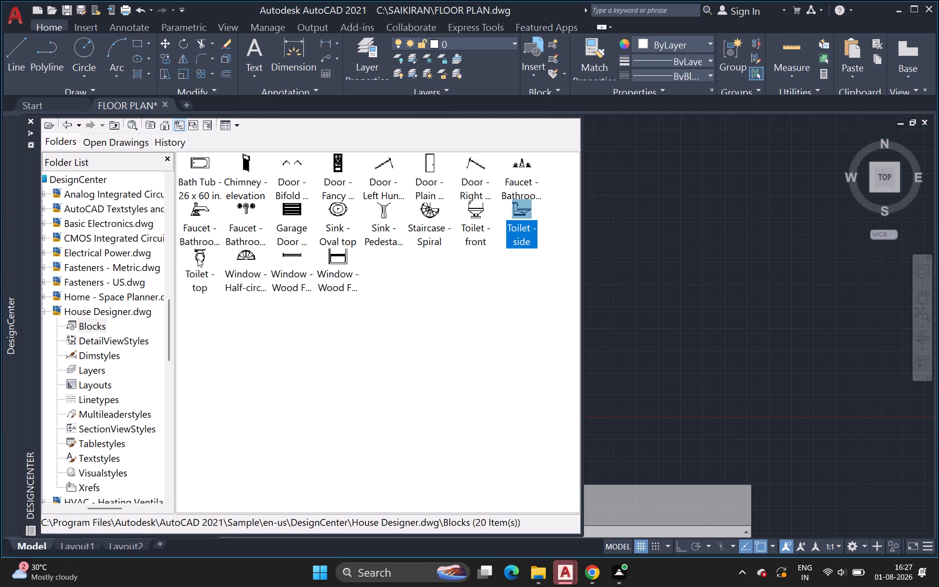
pyautogui.click(198, 258)
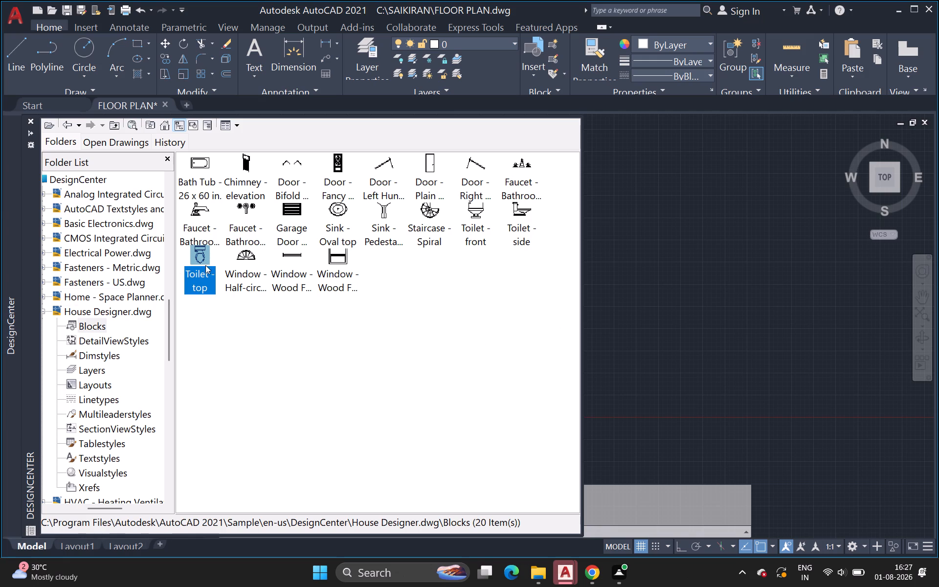
pyautogui.doubleClick(206, 264)
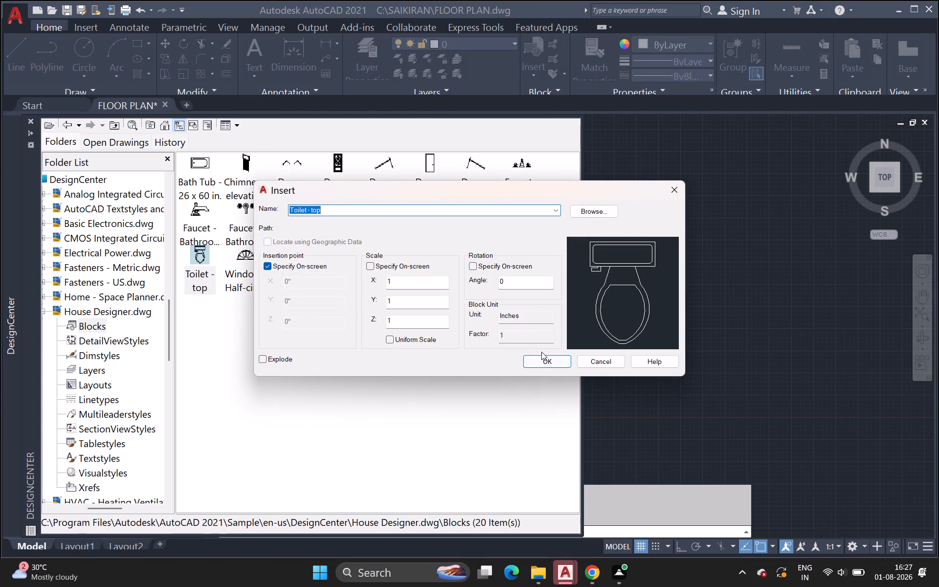
pyautogui.click(544, 360)
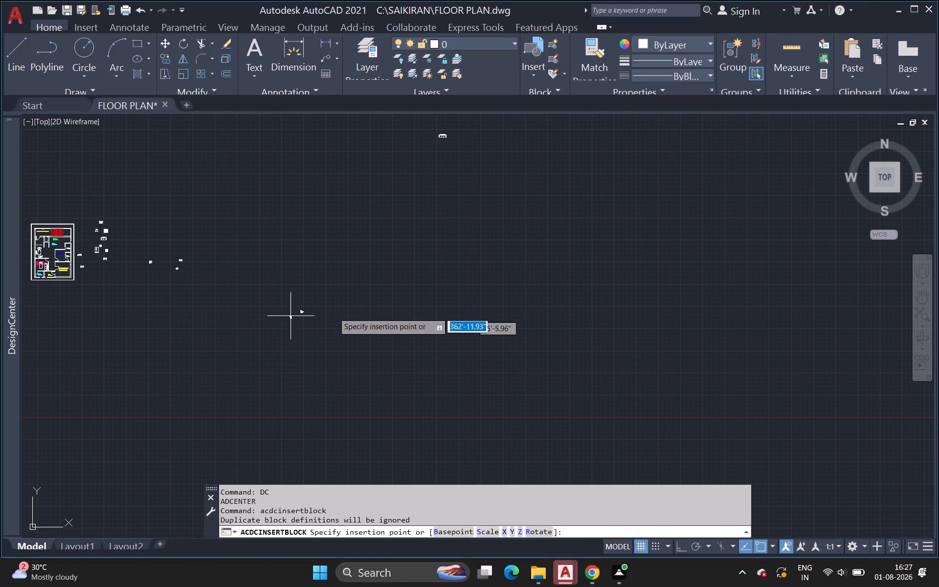
pyautogui.click(350, 275)
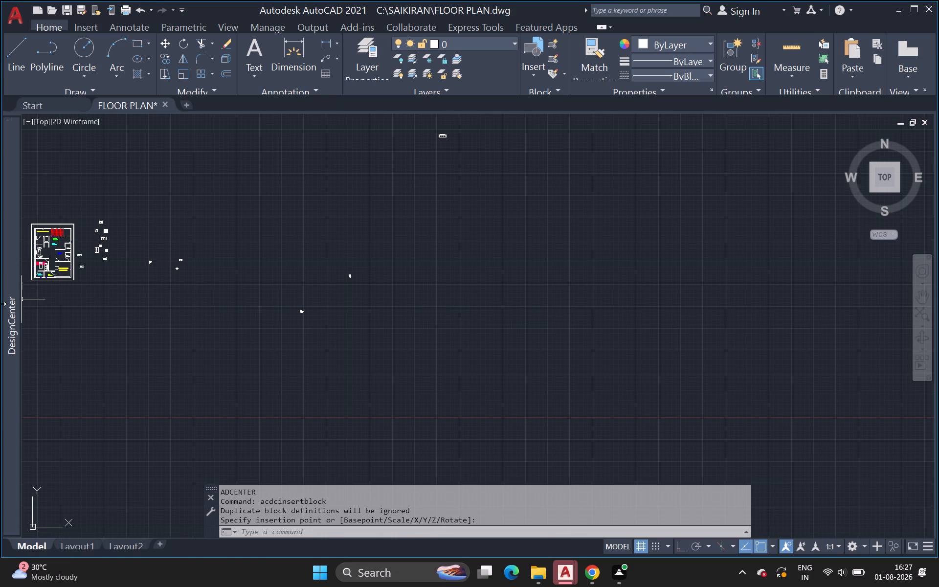
# Insert the Bath Tub - 26 x 60 in. block at scale 1 and rotation 0 above the side-view toilet, and close DesignCenter.
pyautogui.click(11, 304)
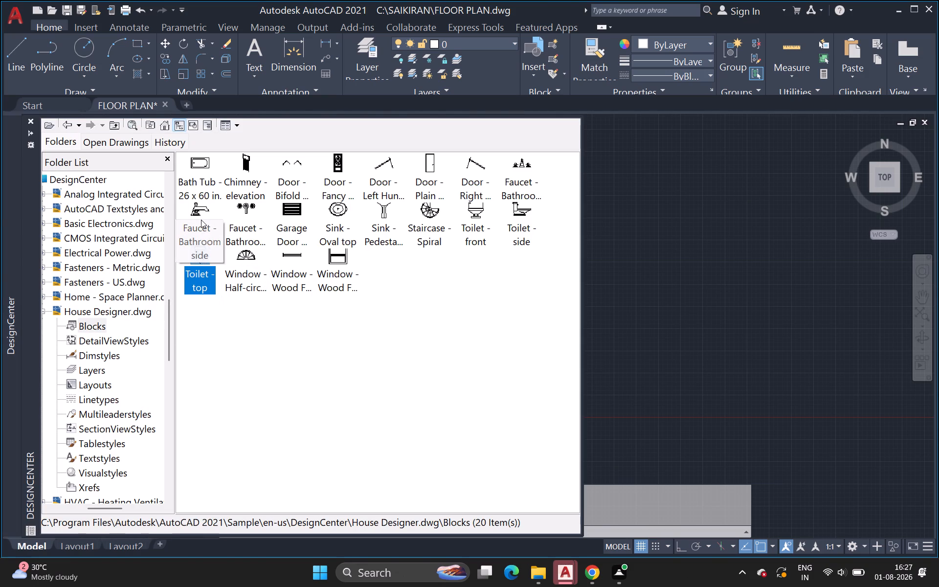
pyautogui.doubleClick(199, 166)
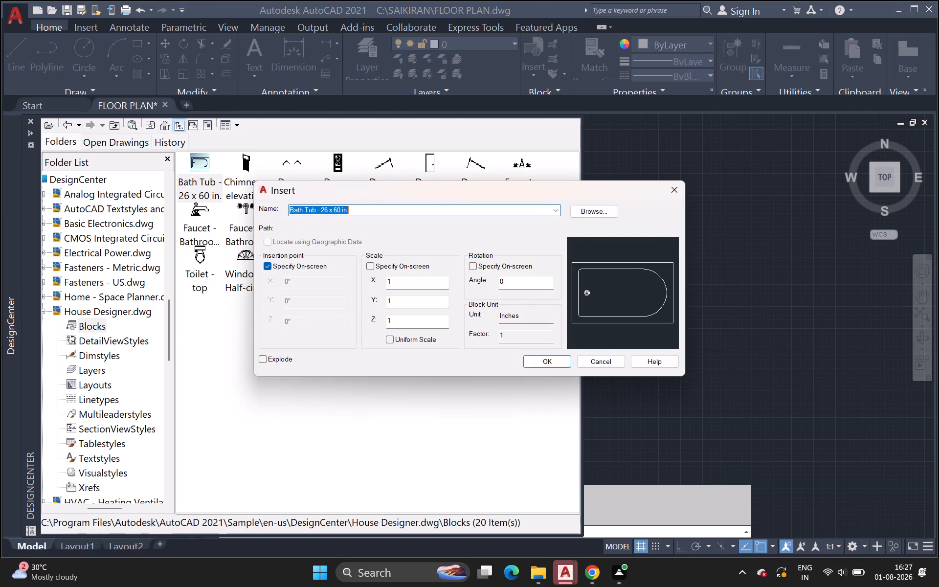
pyautogui.click(545, 358)
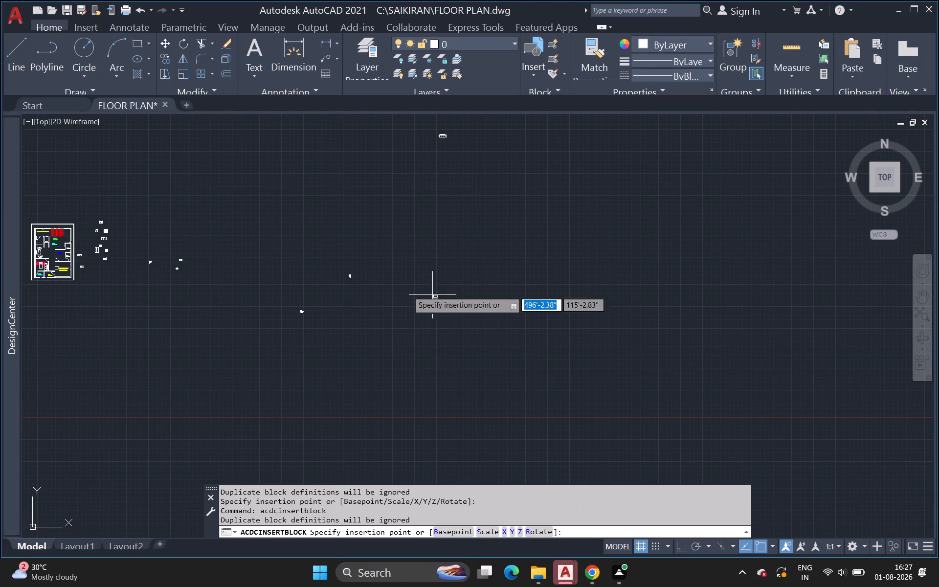
pyautogui.click(295, 275)
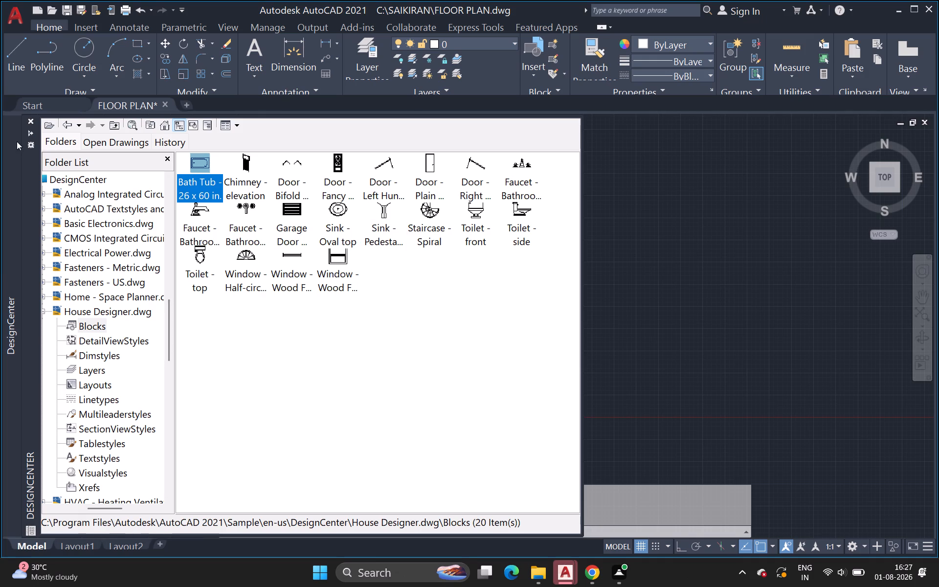
pyautogui.click(31, 119)
# Move the bath tub and both toilet blocks together into the empty space just below the floor plan.
pyautogui.scroll(2, 110, 248)
pyautogui.moveTo(108, 250); pyautogui.dragTo(174, 277, button='middle')
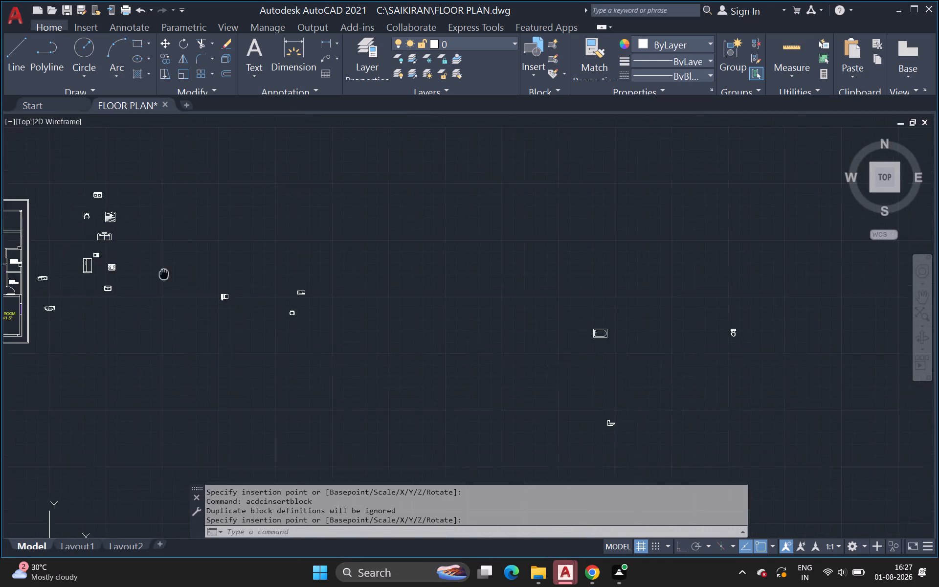
pyautogui.moveTo(174, 277); pyautogui.dragTo(302, 300, button='middle')
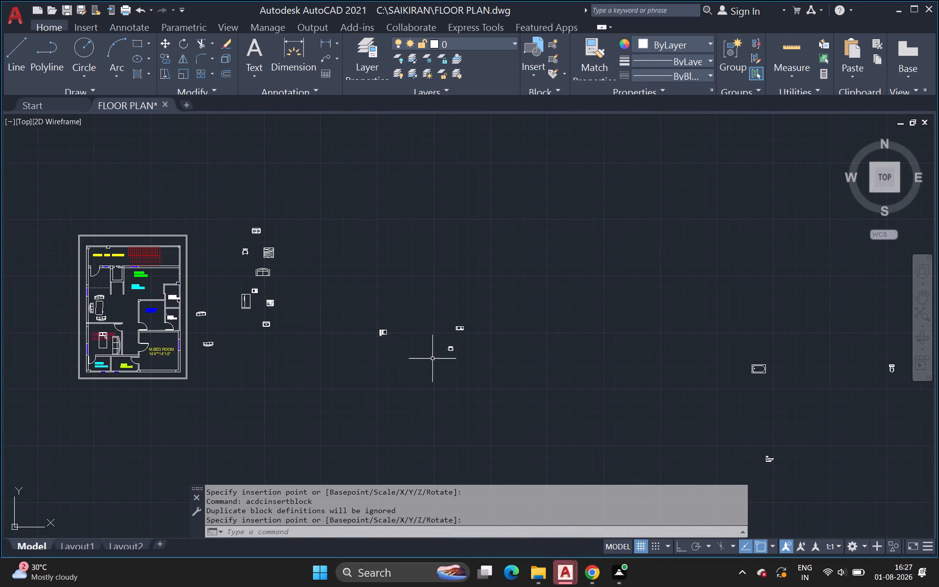
pyautogui.scroll(1, 432, 359)
pyautogui.scroll(-1, 432, 358)
pyautogui.moveTo(432, 358); pyautogui.dragTo(80, 290, button='middle')
pyautogui.scroll(2, 334, 414)
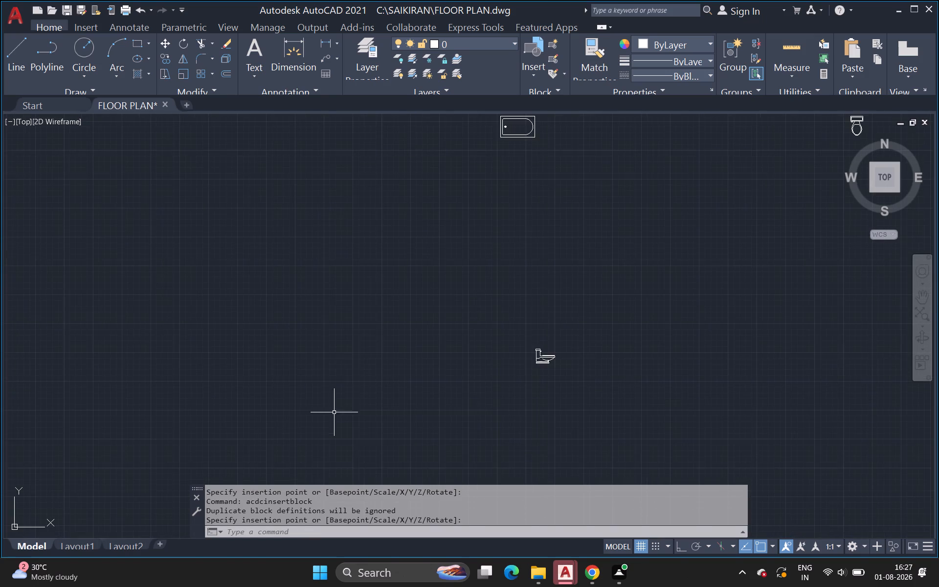
pyautogui.scroll(-3, 337, 339)
pyautogui.moveTo(337, 339); pyautogui.dragTo(216, 382, button='middle')
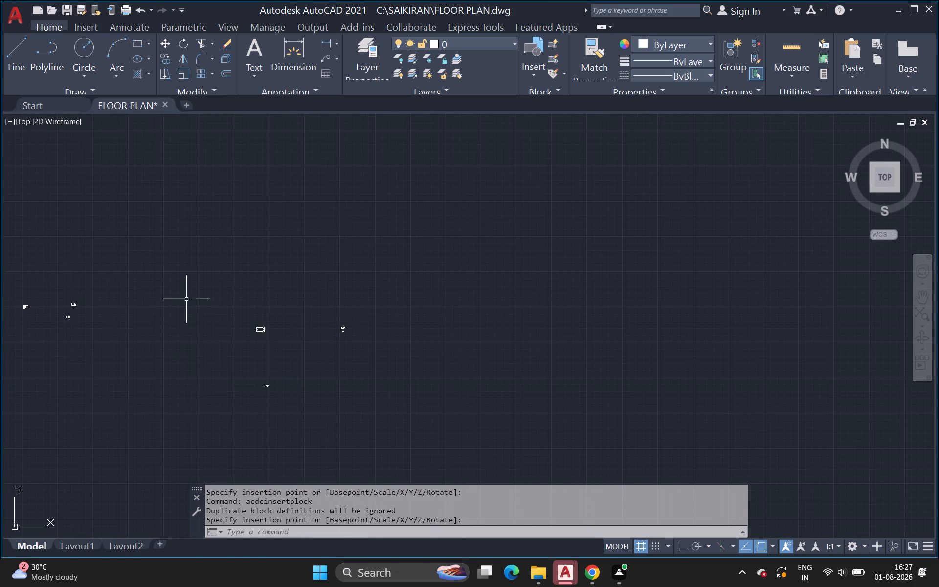
pyautogui.moveTo(186, 299); pyautogui.dragTo(278, 383)
pyautogui.click(430, 440)
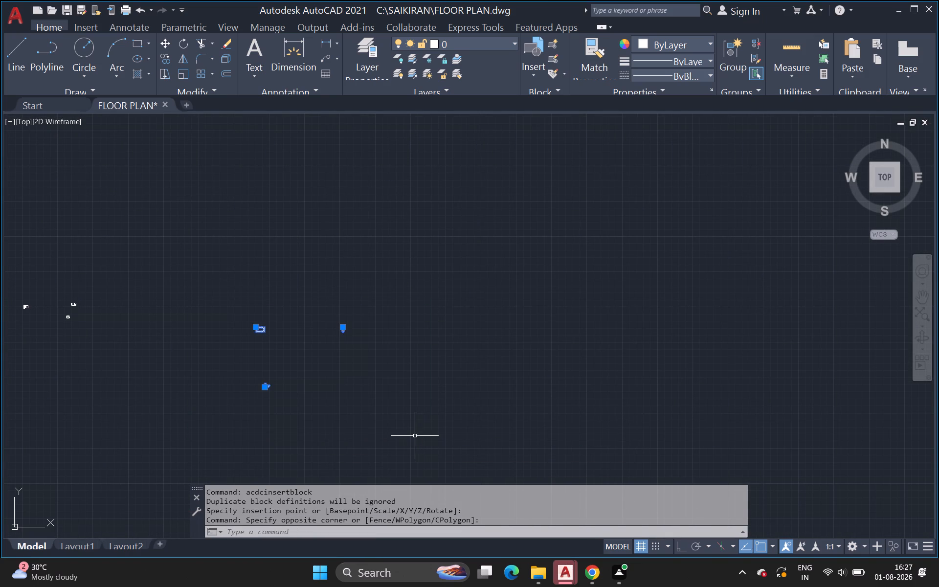
pyautogui.press('m')
pyautogui.press('space')
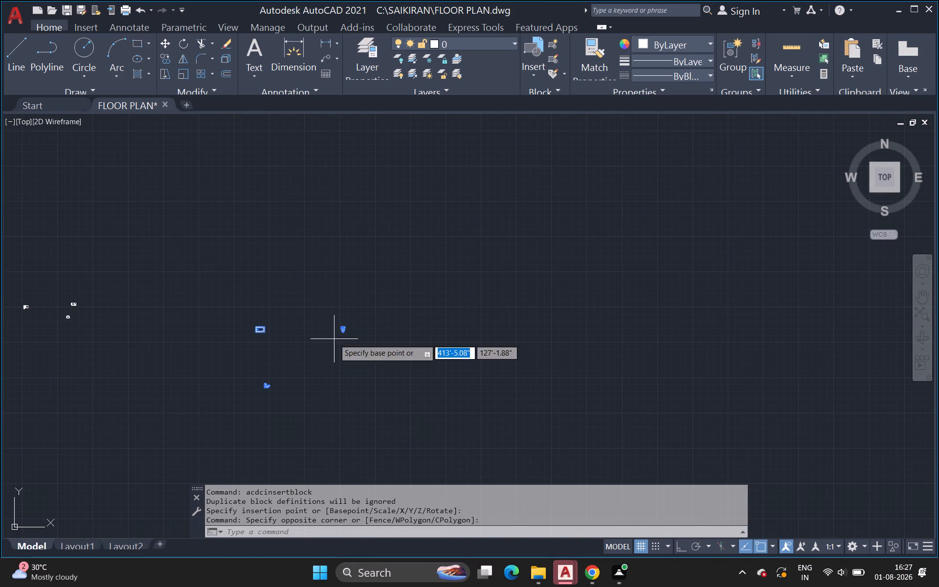
pyautogui.click(342, 329)
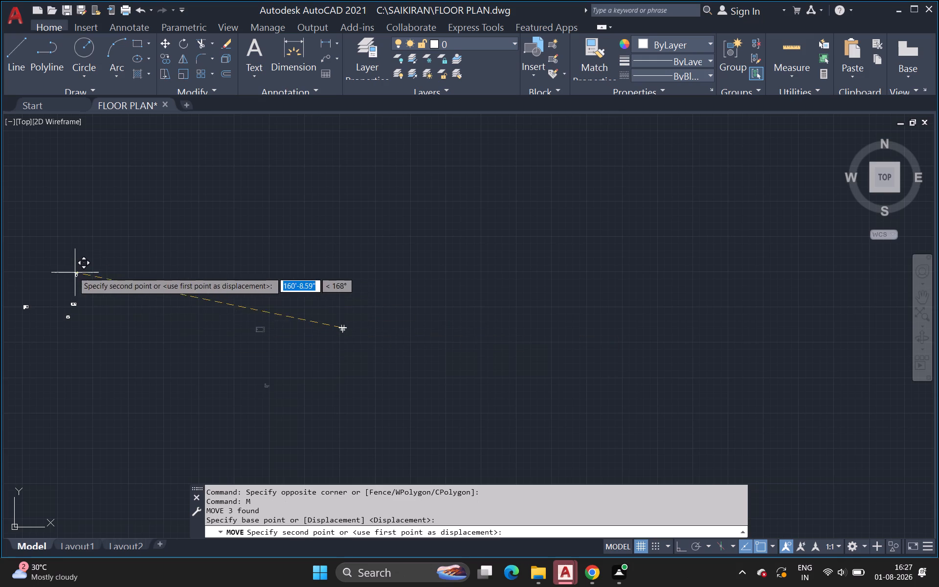
pyautogui.moveTo(70, 271); pyautogui.dragTo(484, 336, button='middle')
pyautogui.scroll(-1, 70, 271)
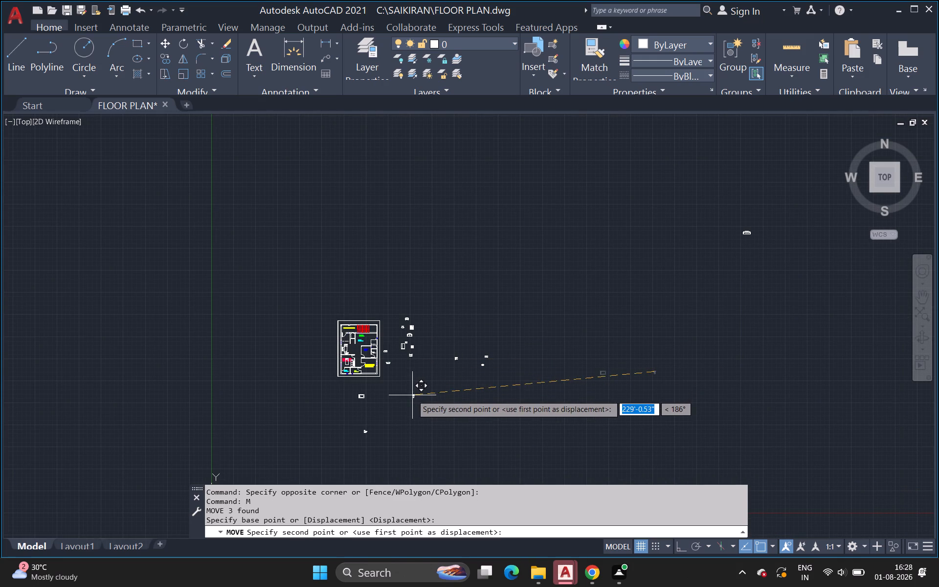
pyautogui.click(412, 395)
# Rotate the top-view toilet block by about 271 degrees about a point on its tank, so the bowl faces the bath tub.
pyautogui.scroll(2, 375, 401)
pyautogui.scroll(1, 420, 396)
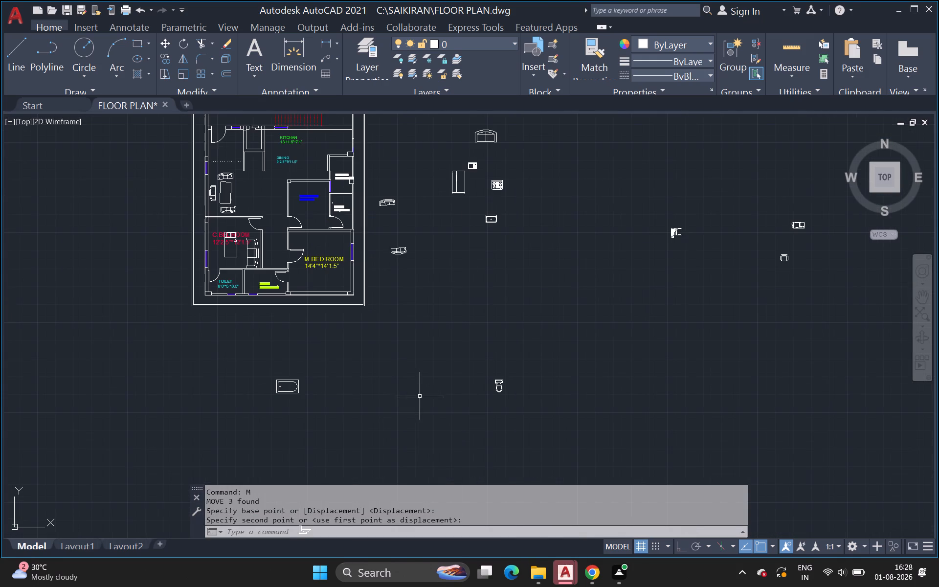
pyautogui.moveTo(334, 403); pyautogui.dragTo(238, 397, button='middle')
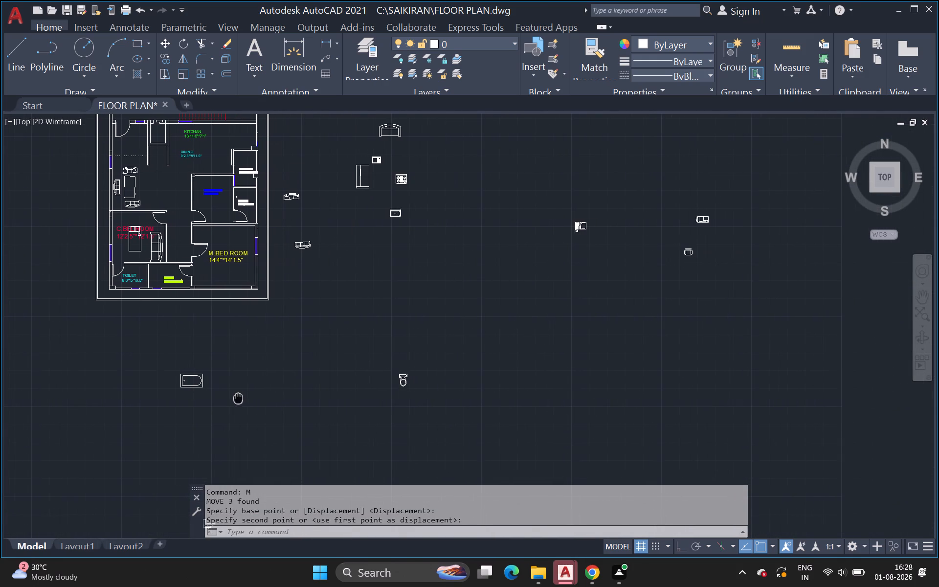
pyautogui.moveTo(389, 363); pyautogui.dragTo(393, 379)
pyautogui.click(424, 395)
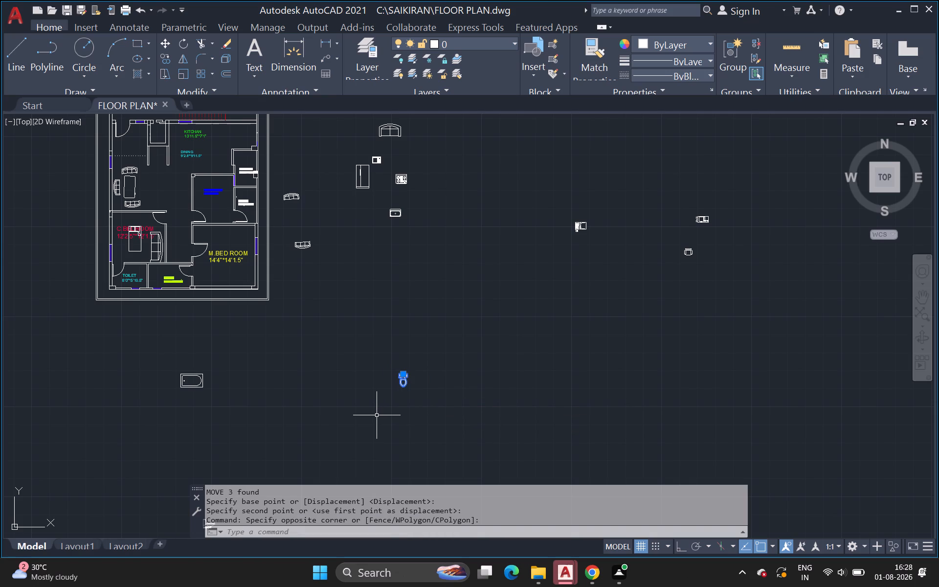
pyautogui.write('RO')
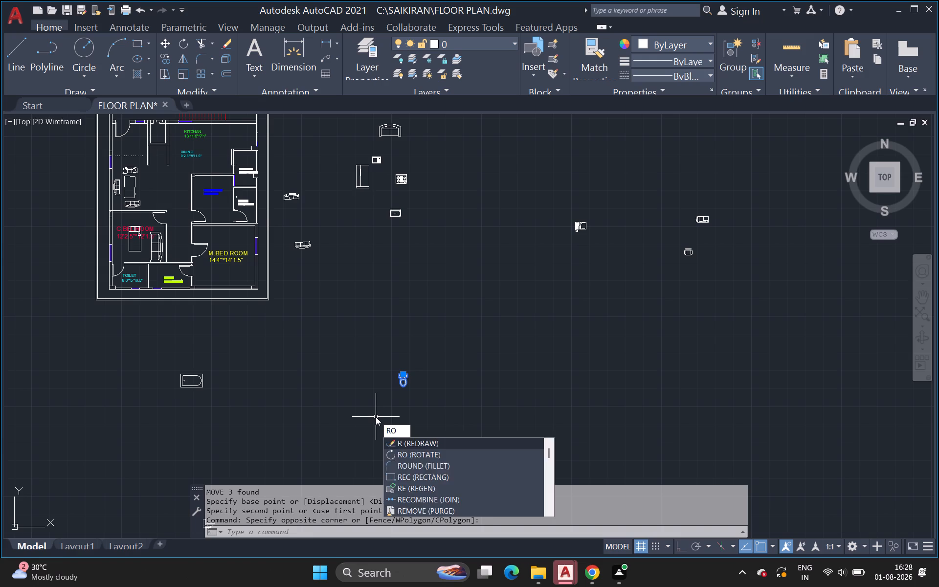
pyautogui.press('Return')
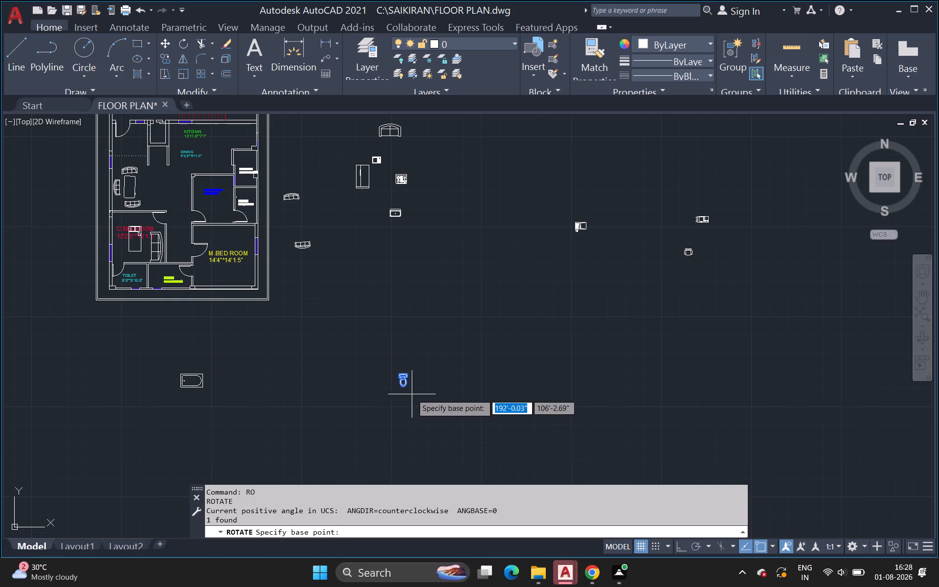
pyautogui.click(404, 374)
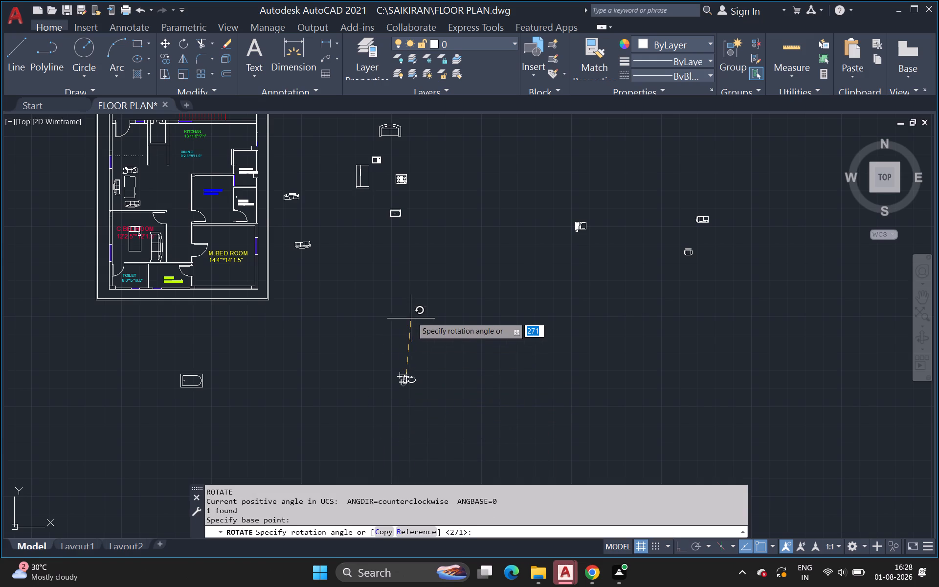
pyautogui.click(406, 454)
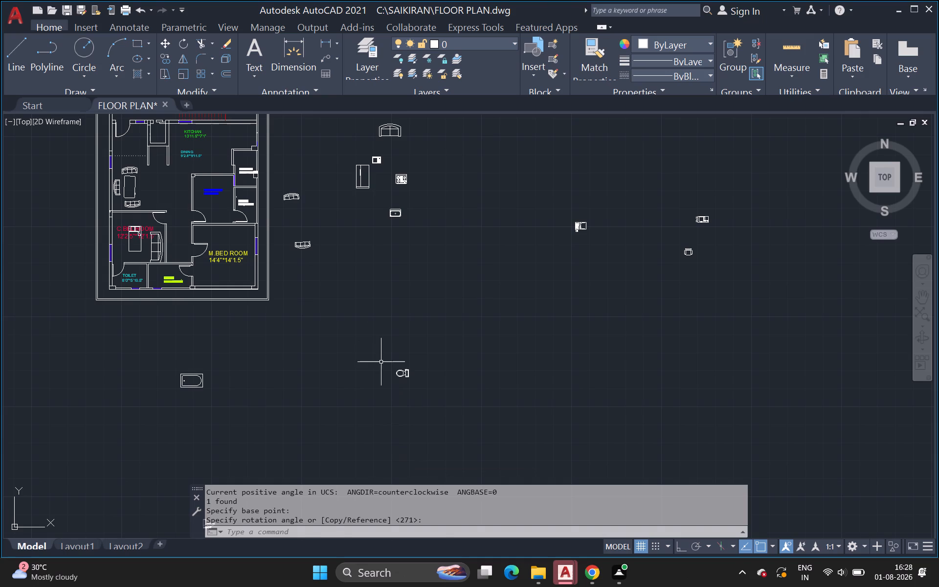
# Copy the top-view toilet block from its tank corner into the 8'0"*5'10.5" TOILET room, with the tank against the partition wall.
pyautogui.click(381, 362)
pyautogui.click(469, 400)
pyautogui.press('c')
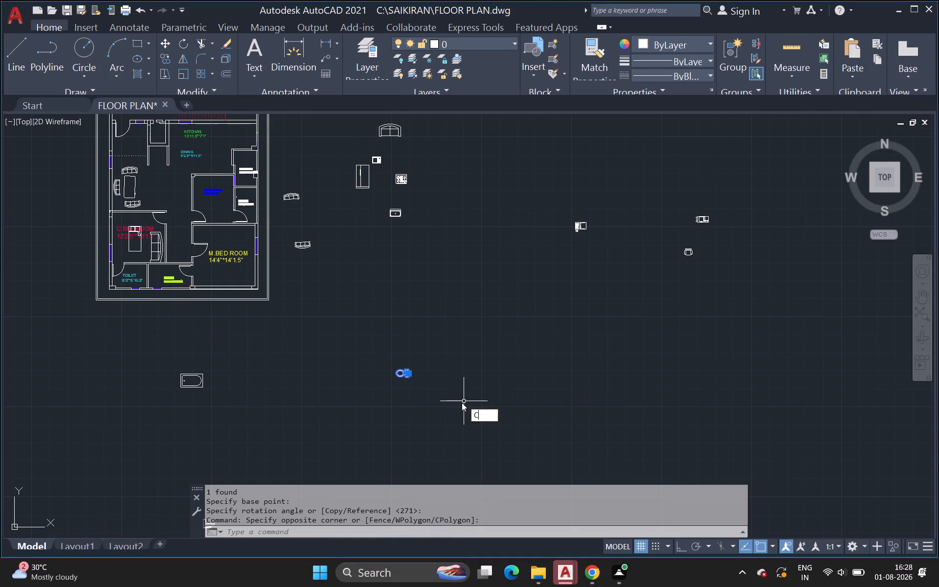
pyautogui.press('o')
pyautogui.press('Return')
pyautogui.scroll(2, 425, 386)
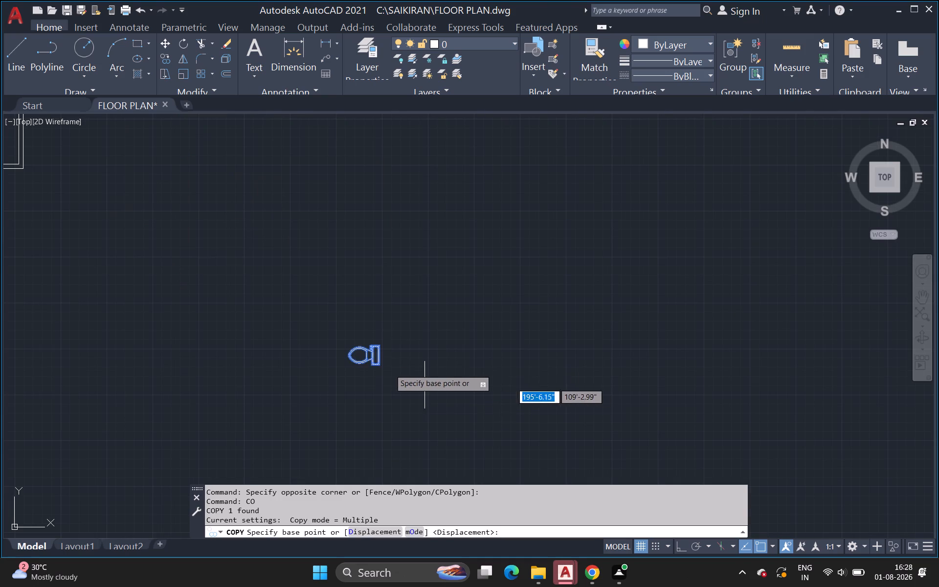
pyautogui.click(379, 364)
pyautogui.moveTo(109, 319); pyautogui.dragTo(417, 438, button='middle')
pyautogui.scroll(-1, 109, 319)
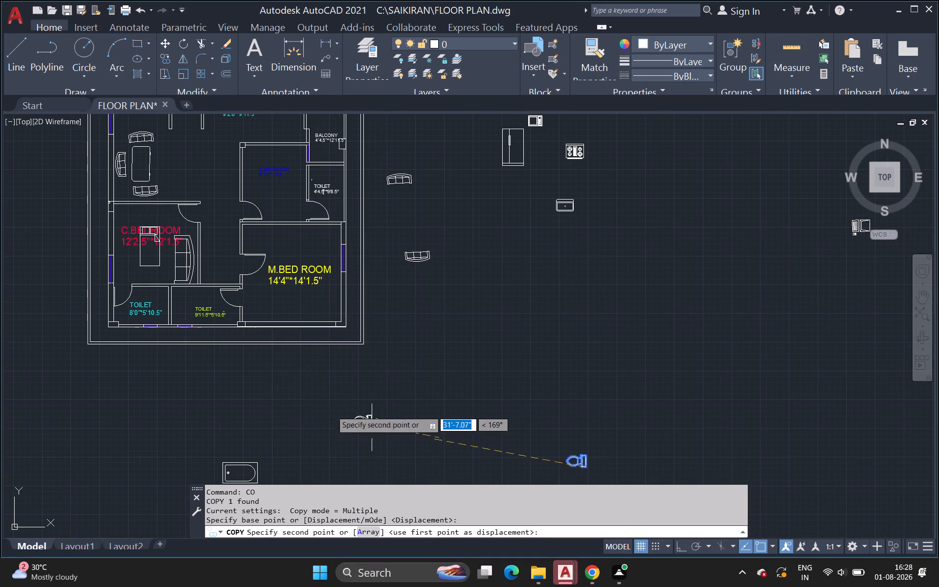
pyautogui.scroll(2, 162, 313)
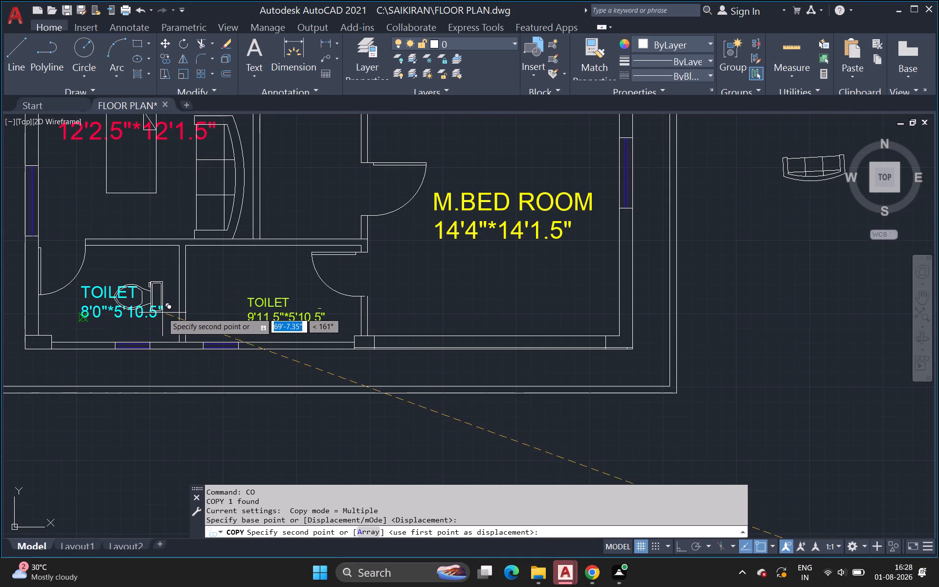
pyautogui.click(178, 306)
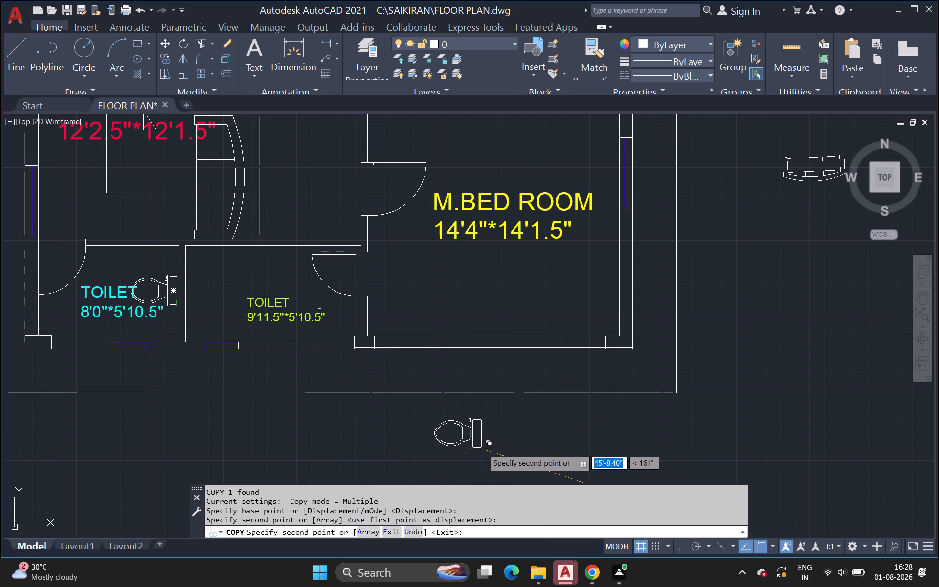
pyautogui.press('Escape')
# Rotate the original top-view toilet below the plan by about 274 degrees about a tank point, so the bowl faces up the plan.
pyautogui.scroll(-2, 500, 454)
pyautogui.moveTo(500, 454); pyautogui.dragTo(293, 345, button='middle')
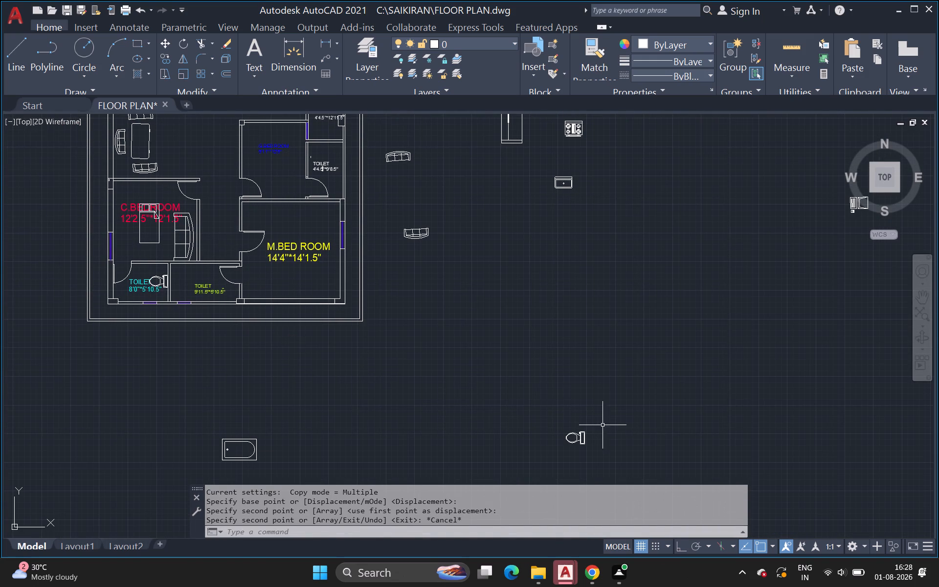
pyautogui.moveTo(588, 425); pyautogui.dragTo(493, 388, button='middle')
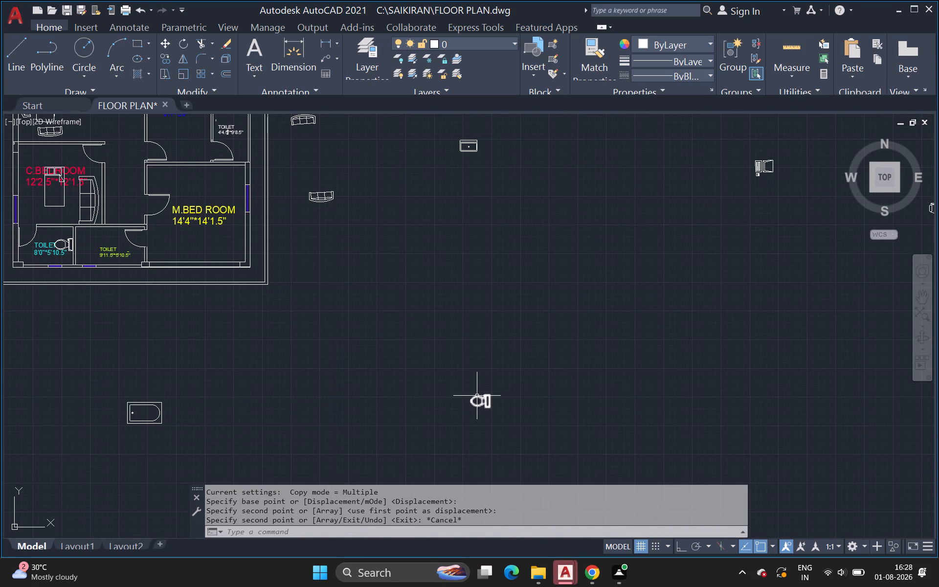
pyautogui.click(462, 382)
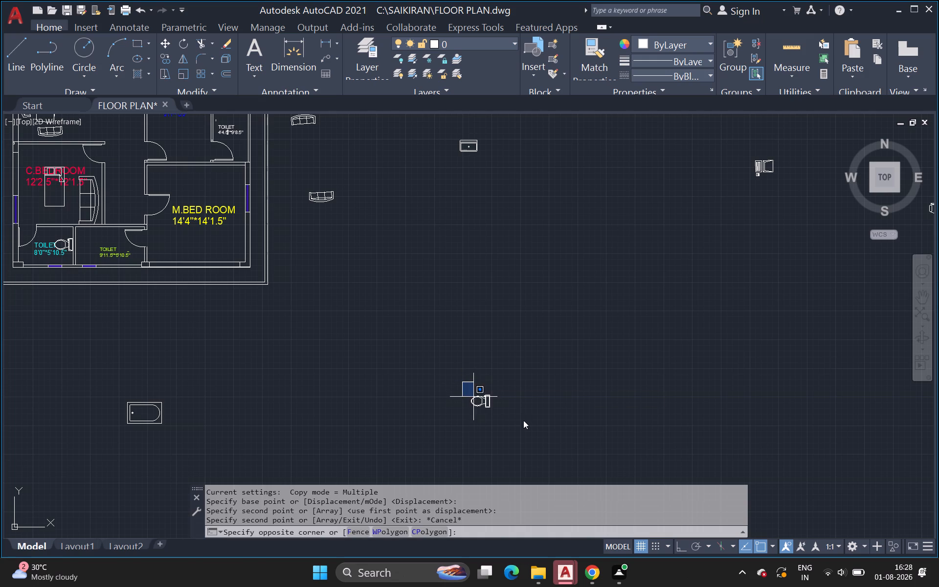
pyautogui.click(526, 427)
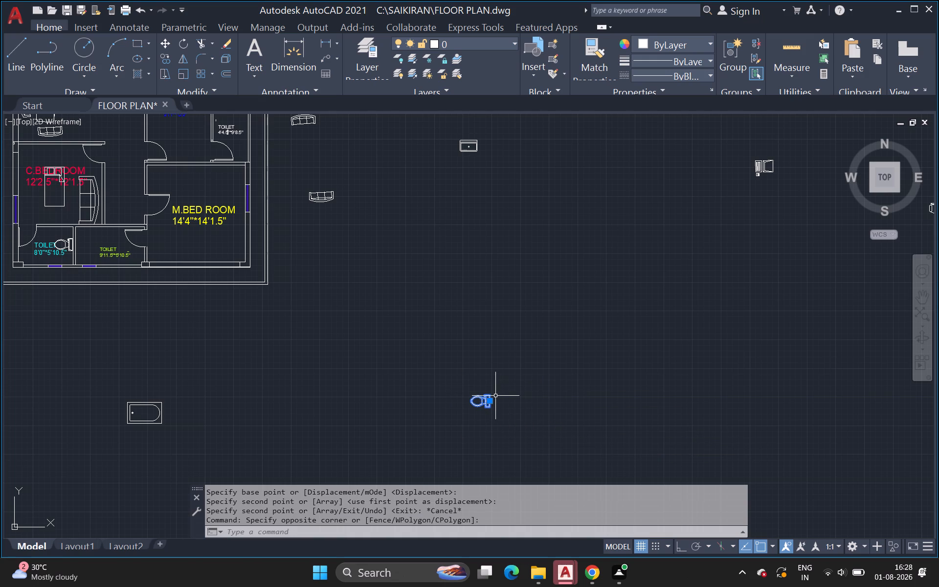
pyautogui.press('r')
pyautogui.press('o')
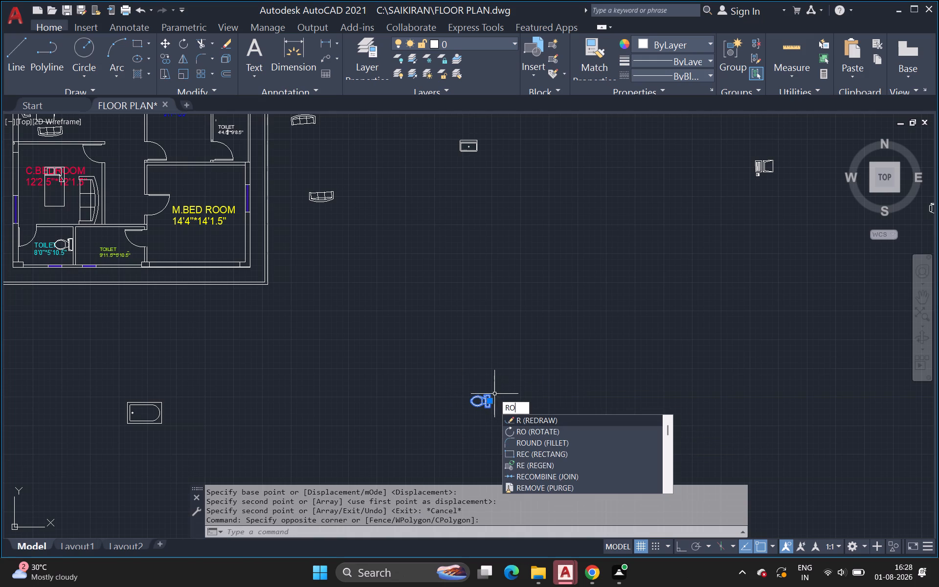
pyautogui.press('Return')
pyautogui.click(492, 395)
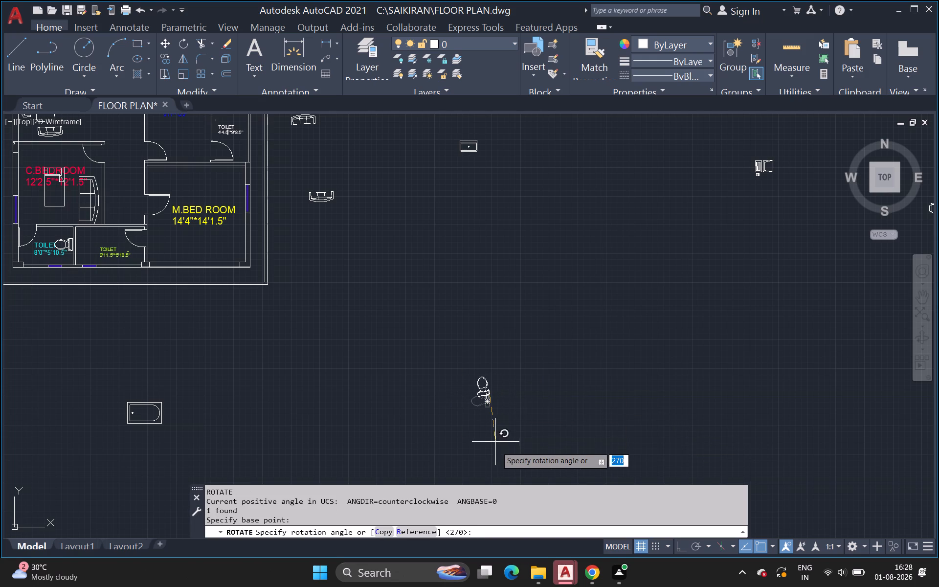
pyautogui.click(493, 448)
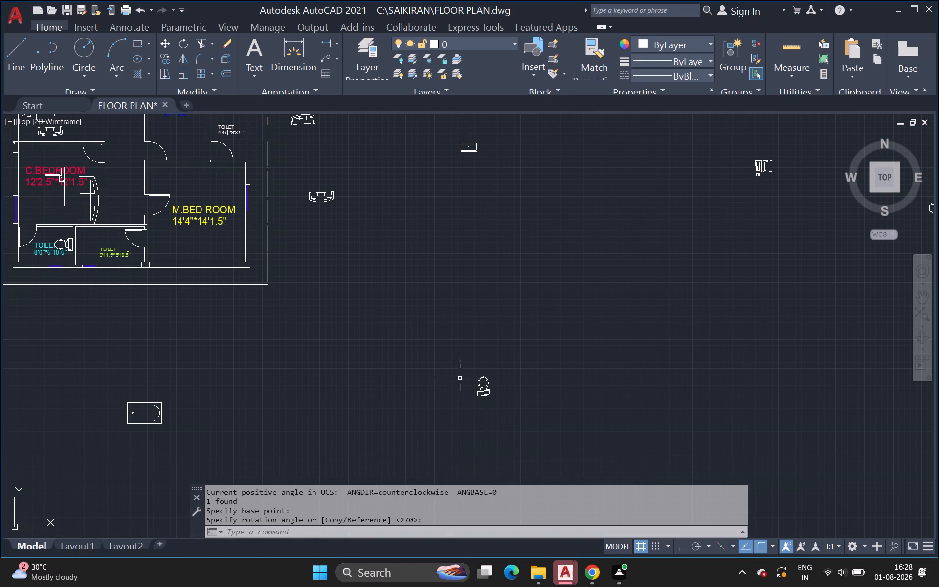
# Rotate the original top-view toilet block again, using a point on its tank as the base point.
pyautogui.moveTo(460, 363); pyautogui.dragTo(482, 381)
pyautogui.click(525, 429)
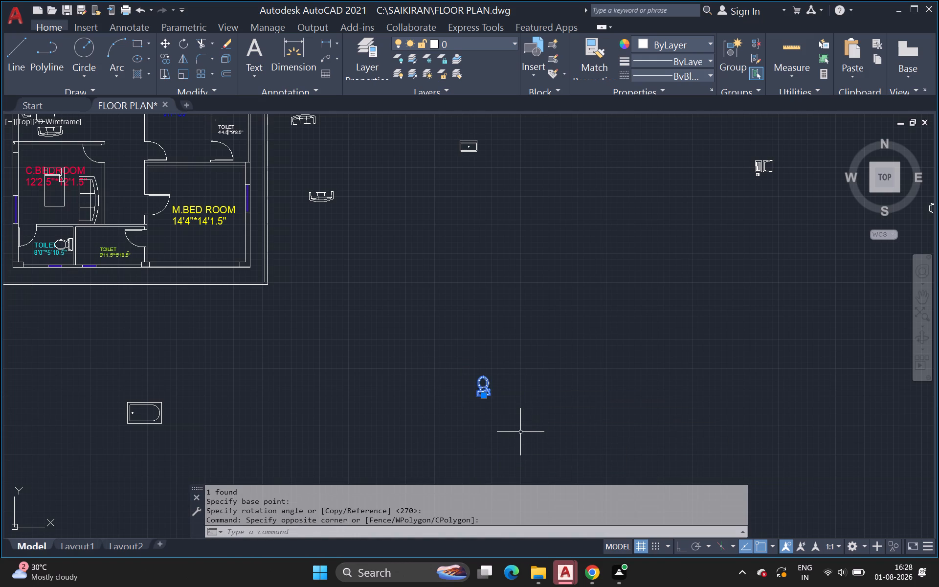
pyautogui.press('Escape')
pyautogui.moveTo(465, 359); pyautogui.dragTo(492, 389)
pyautogui.click(525, 424)
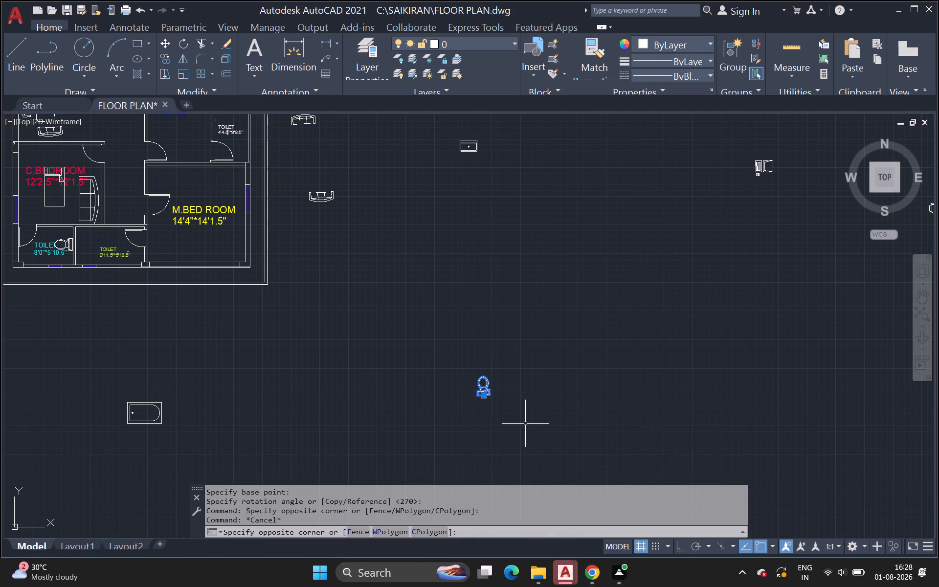
pyautogui.press('r')
pyautogui.press('o')
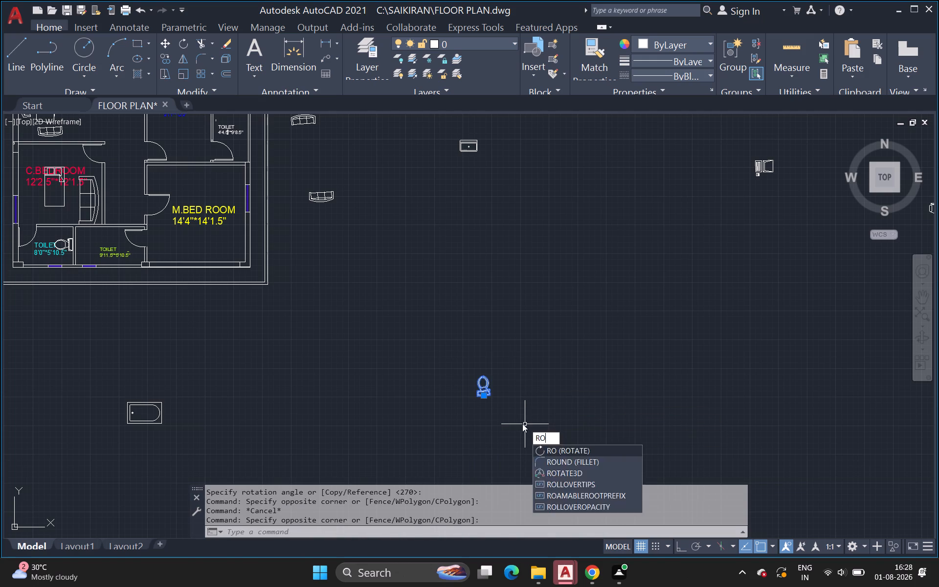
pyautogui.press('Return')
pyautogui.click(489, 395)
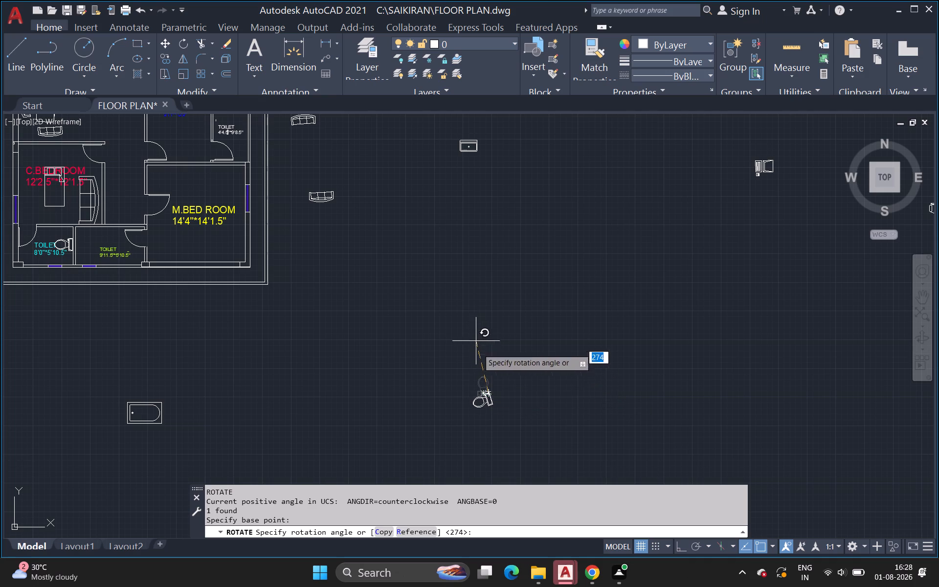
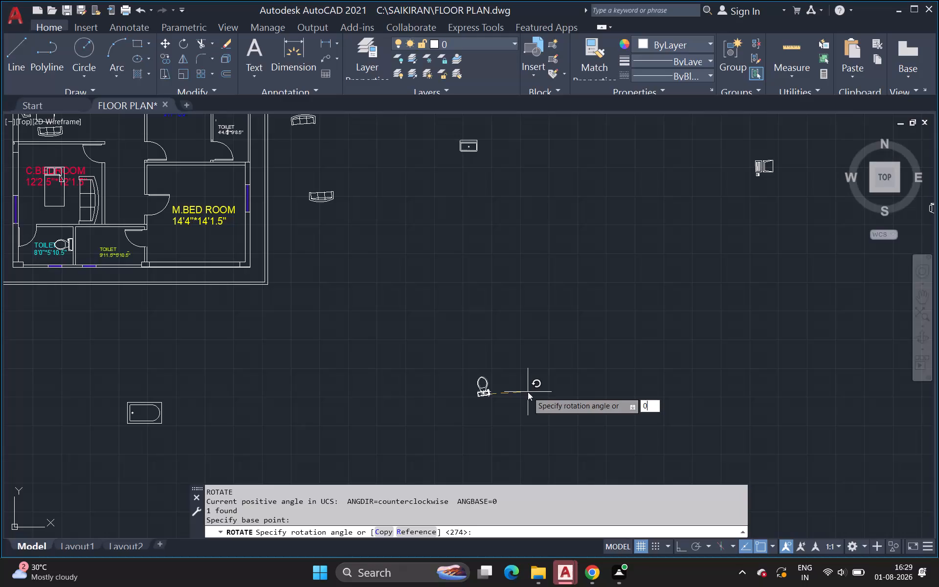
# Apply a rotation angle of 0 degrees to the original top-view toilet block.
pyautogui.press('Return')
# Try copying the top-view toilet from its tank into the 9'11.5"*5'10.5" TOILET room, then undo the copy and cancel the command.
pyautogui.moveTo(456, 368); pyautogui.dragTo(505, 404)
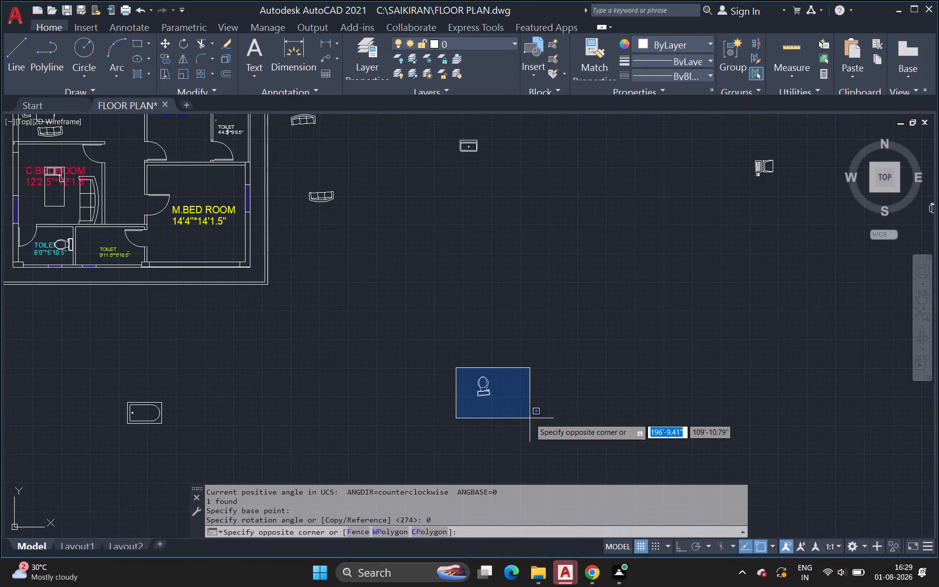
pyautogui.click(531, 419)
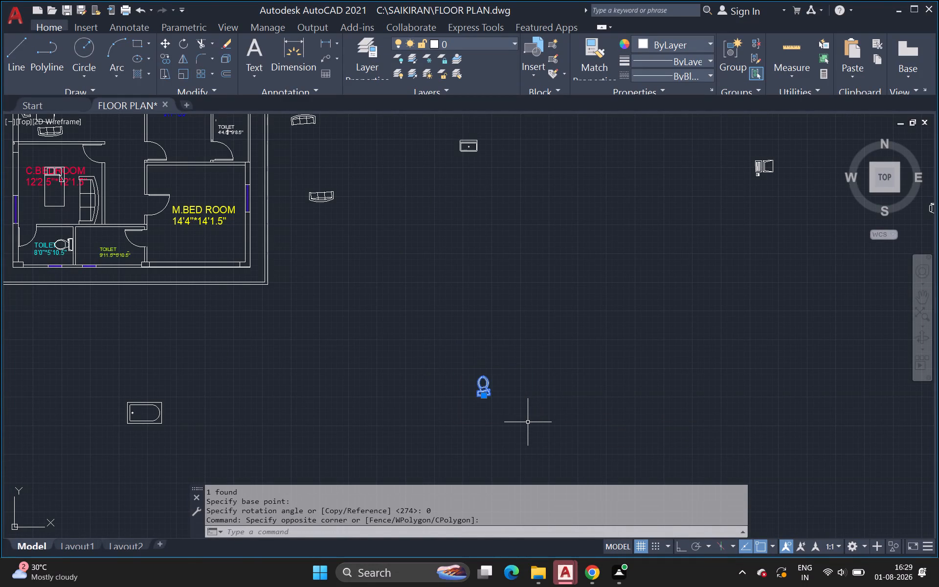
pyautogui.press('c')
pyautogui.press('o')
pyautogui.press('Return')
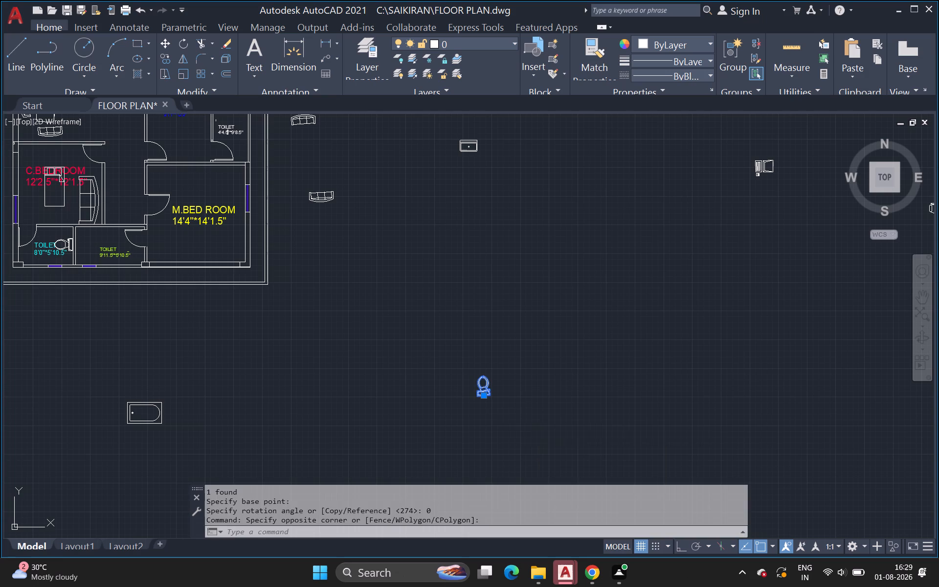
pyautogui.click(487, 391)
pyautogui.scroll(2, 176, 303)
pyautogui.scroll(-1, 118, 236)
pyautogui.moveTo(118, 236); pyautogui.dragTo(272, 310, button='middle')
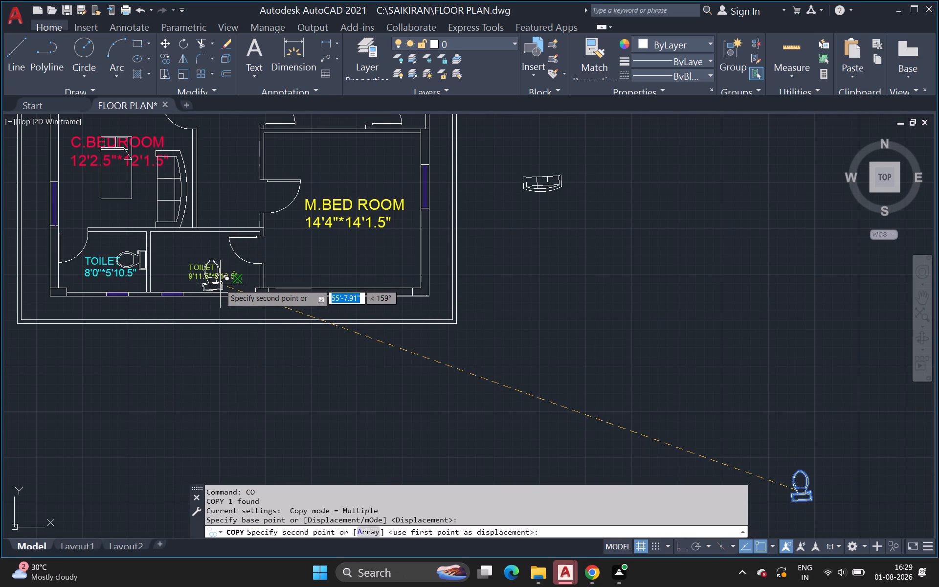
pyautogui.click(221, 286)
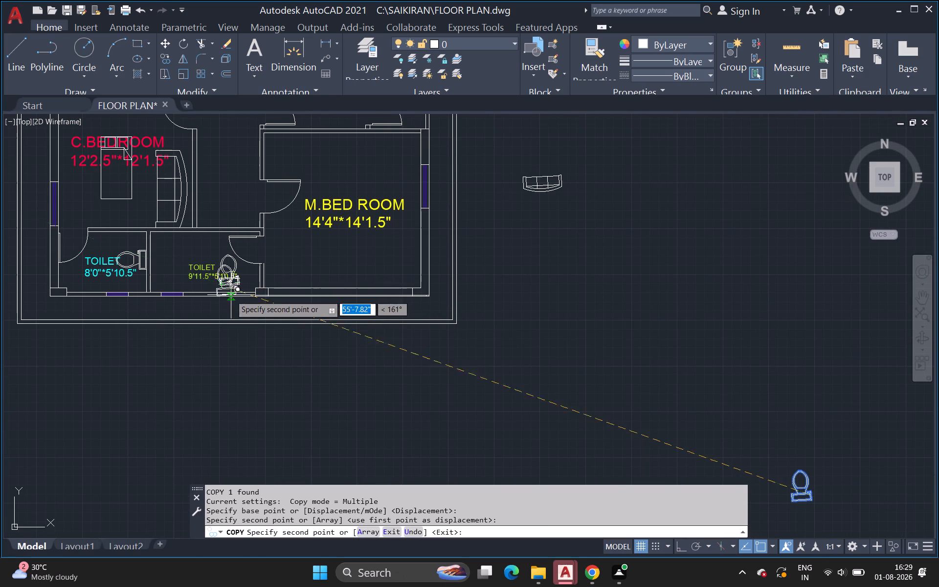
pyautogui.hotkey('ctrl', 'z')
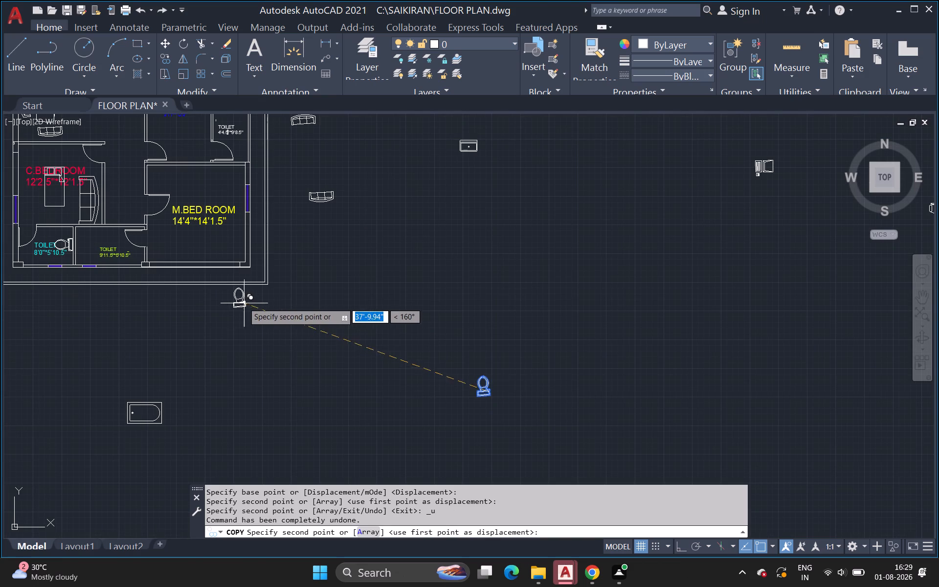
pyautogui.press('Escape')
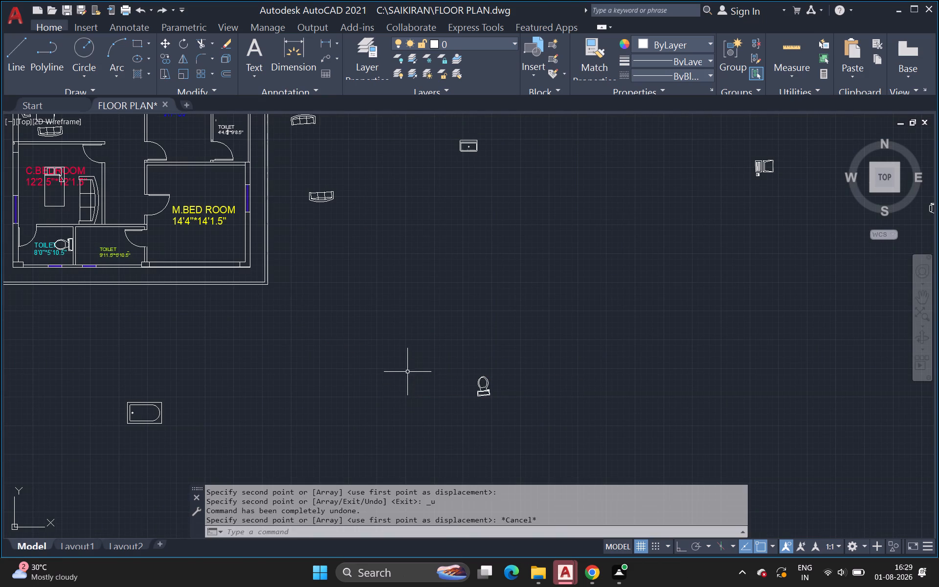
# Rotate the original top-view toilet below the plan by about 353 degrees about a corner point on its tank.
pyautogui.click(472, 371)
pyautogui.click(514, 413)
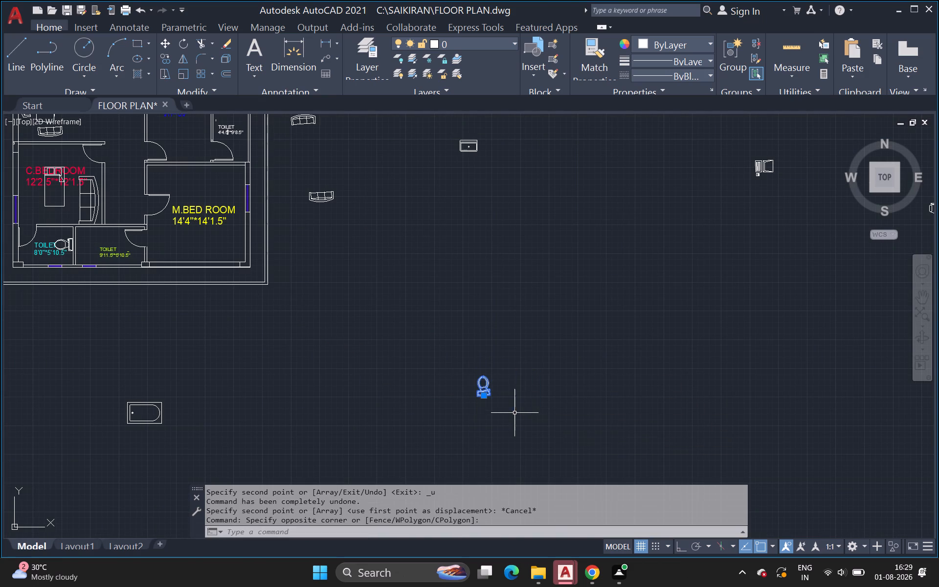
pyautogui.scroll(1, 507, 416)
pyautogui.press('r')
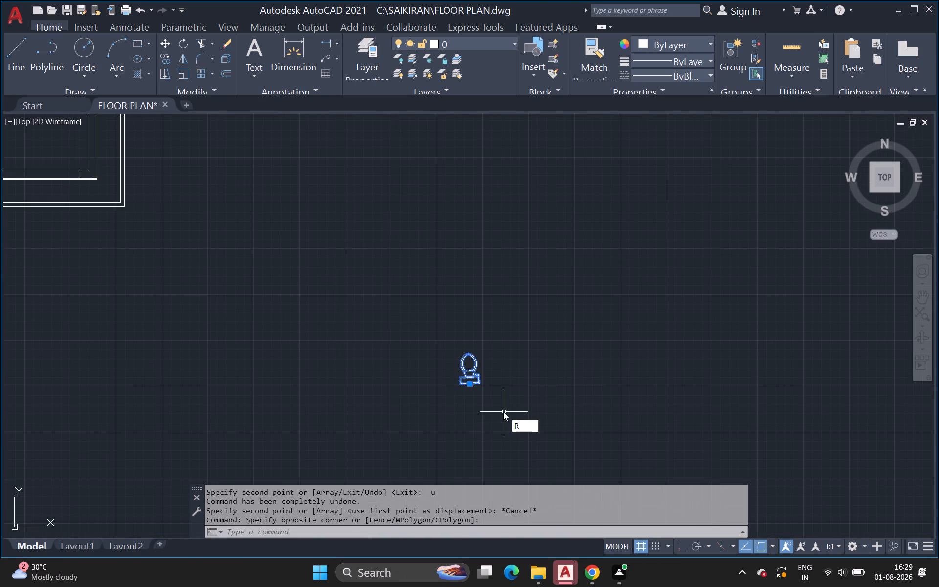
pyautogui.press('o')
pyautogui.press('Return')
pyautogui.click(477, 383)
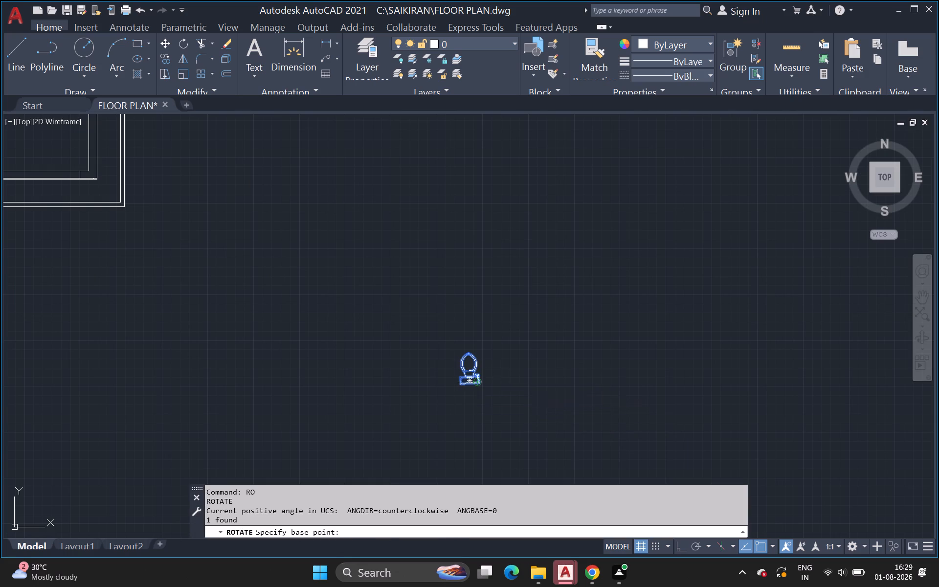
pyautogui.click(534, 388)
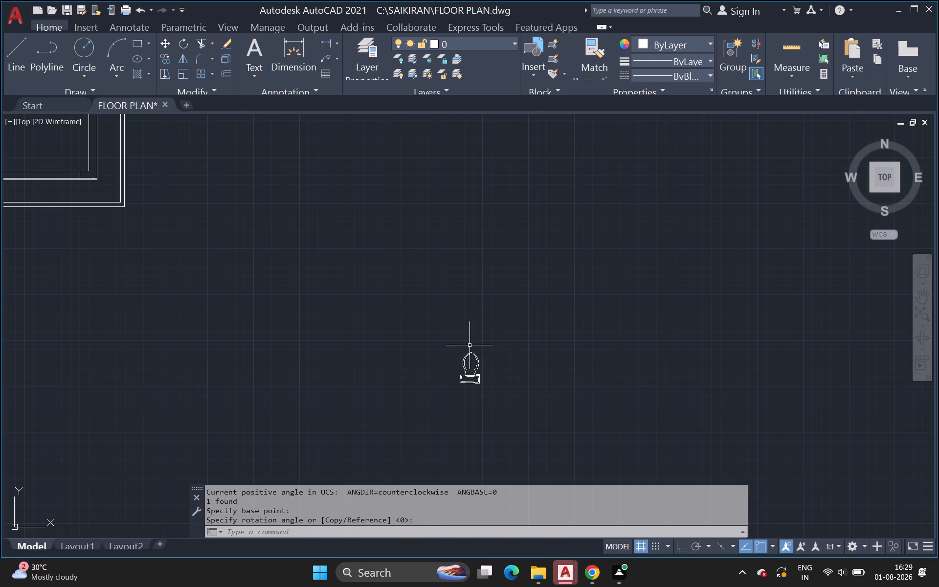
# Rotate the original top-view toilet by about 3 degrees about a point on its bowl to straighten it.
pyautogui.click(447, 343)
pyautogui.click(502, 393)
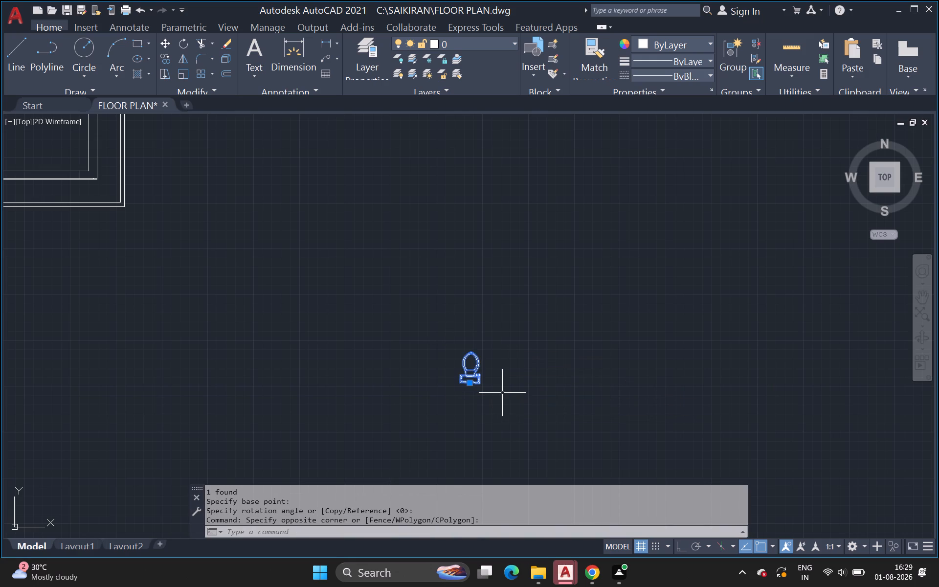
pyautogui.press('r')
pyautogui.press('o')
pyautogui.press('Return')
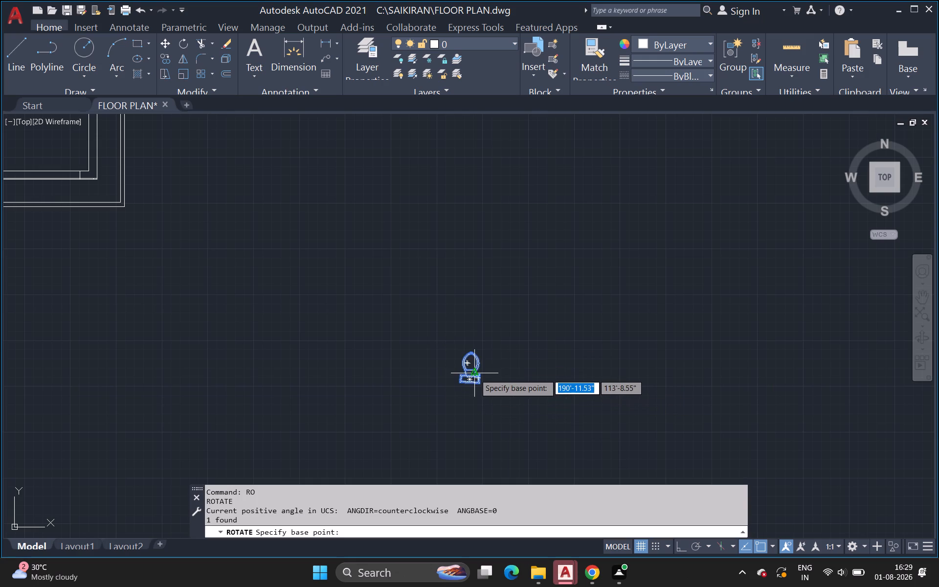
pyautogui.click(474, 358)
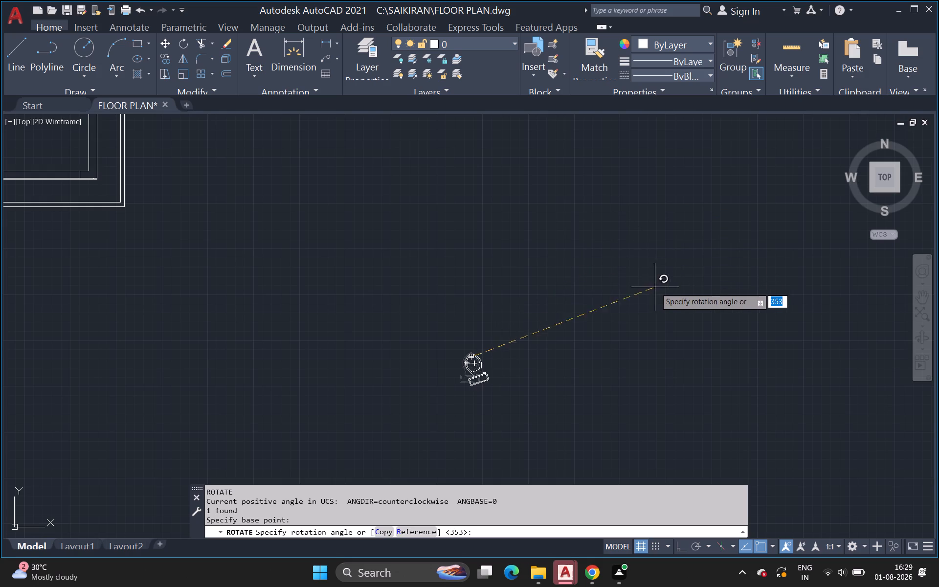
pyautogui.click(668, 345)
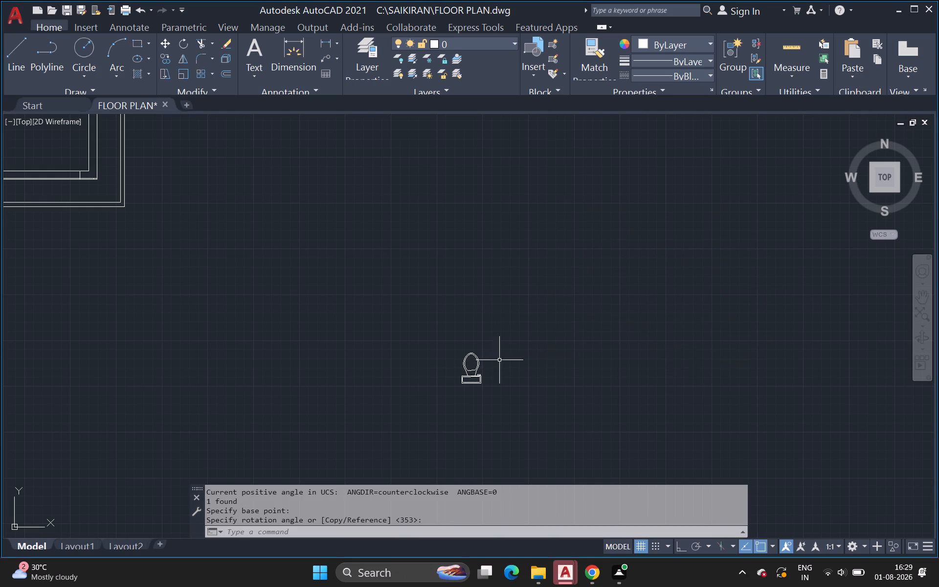
# Copy the straightened toilet from a bowl point into the 9'11.5"*5'10.5" TOILET room, with the tank near the outer bottom wall of the plan.
pyautogui.click(426, 326)
pyautogui.click(565, 419)
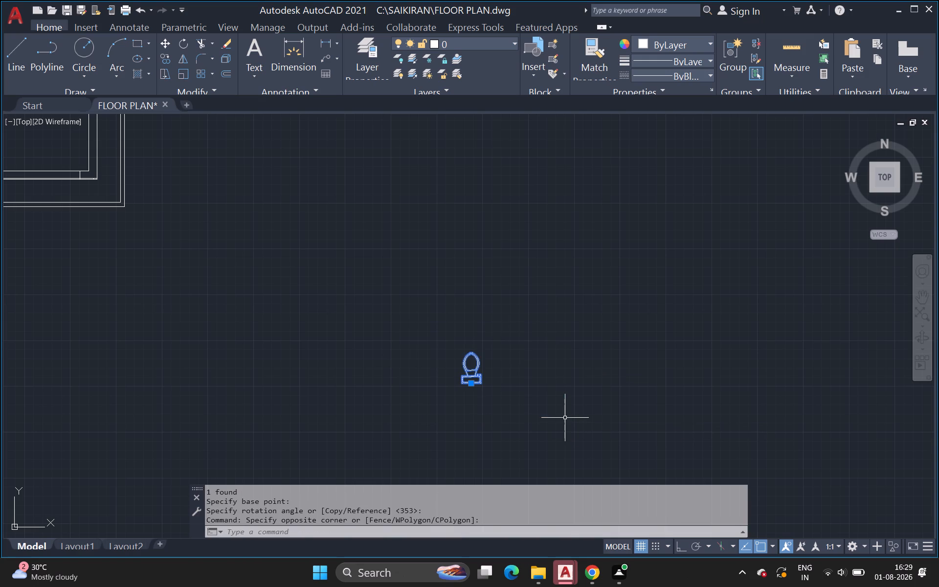
pyautogui.write('CO')
pyautogui.press('Return')
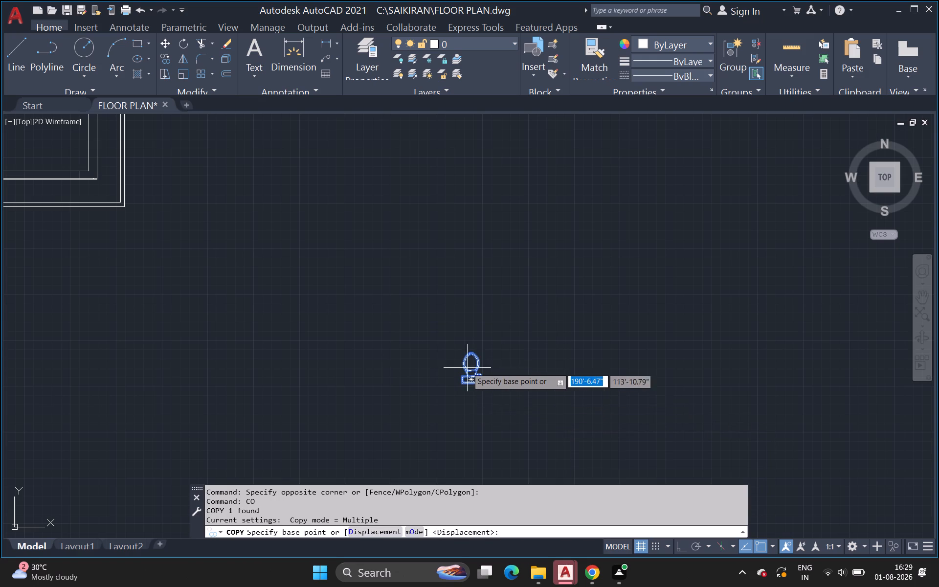
pyautogui.click(474, 361)
pyautogui.scroll(-2, 281, 305)
pyautogui.moveTo(280, 305); pyautogui.dragTo(397, 373, button='middle')
pyautogui.scroll(1, 397, 373)
pyautogui.scroll(2, 128, 286)
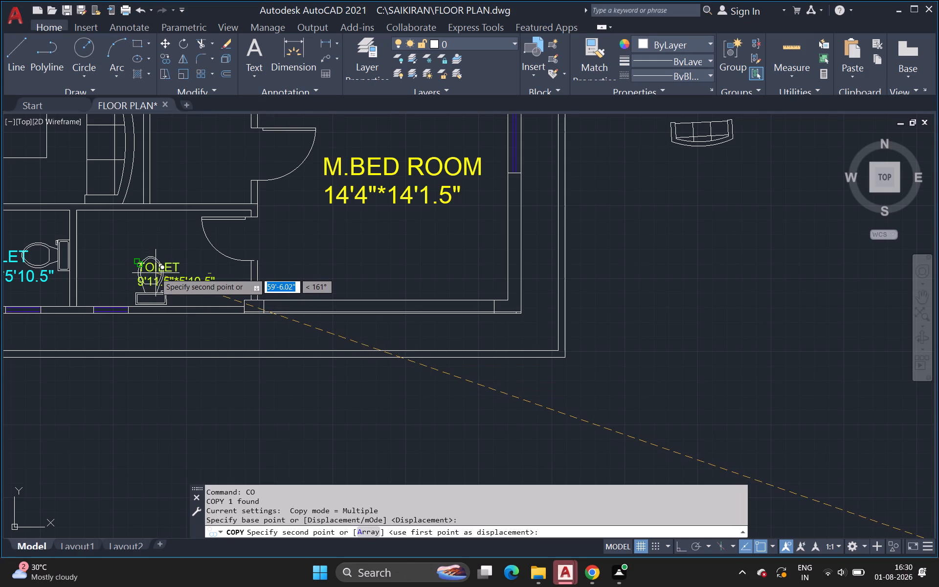
pyautogui.click(156, 273)
pyautogui.scroll(-1, 326, 293)
pyautogui.moveTo(326, 293); pyautogui.dragTo(326, 294, button='middle')
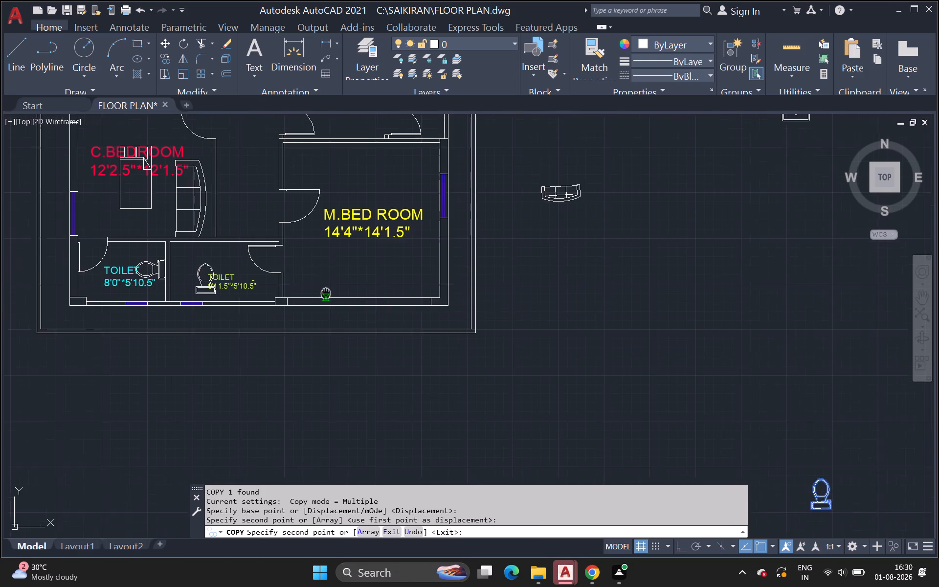
pyautogui.moveTo(326, 294); pyautogui.dragTo(229, 389, button='middle')
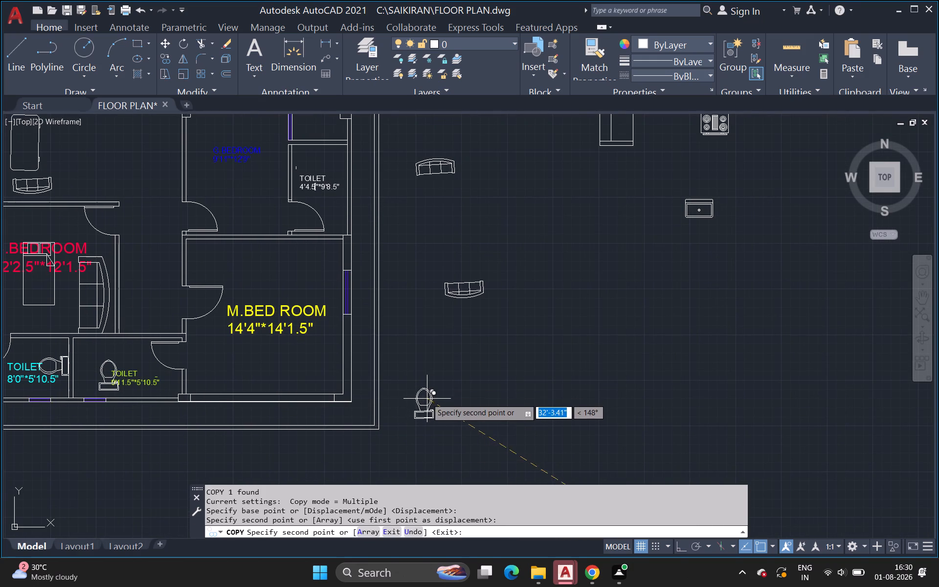
pyautogui.scroll(-1, 426, 406)
pyautogui.moveTo(426, 405); pyautogui.dragTo(433, 436, button='middle')
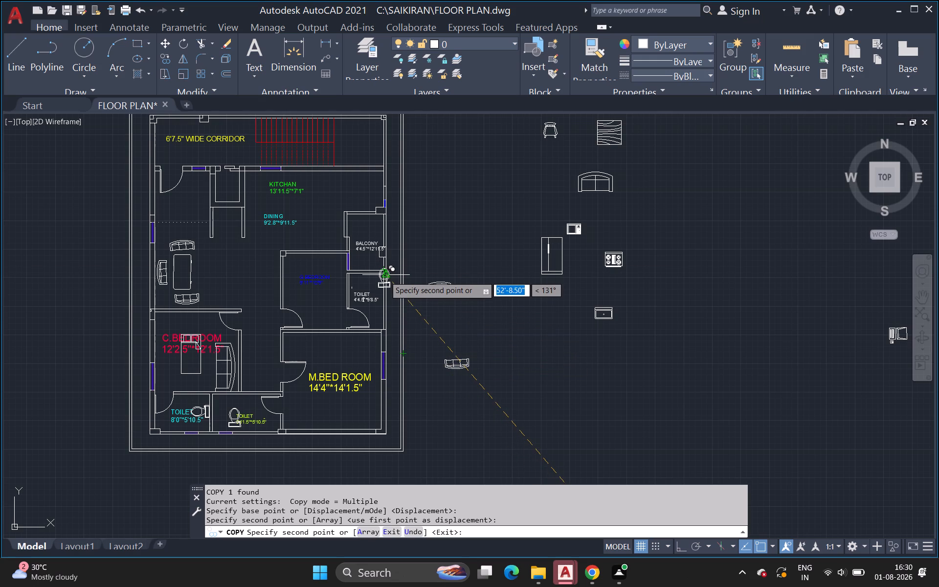
pyautogui.press('Escape')
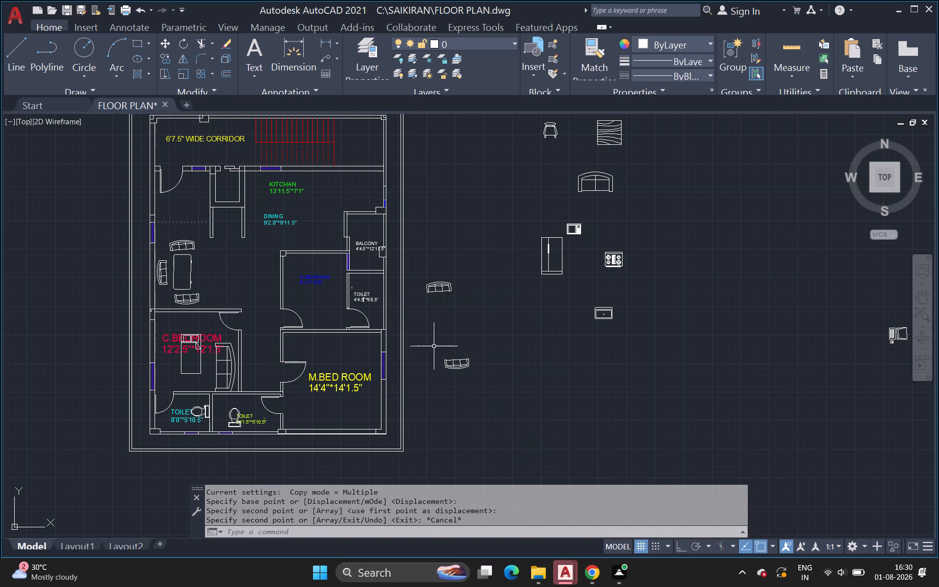
# Rotate the original top-view toilet about a quarter turn counterclockwise about a tank point, so the bowl faces west.
pyautogui.scroll(-1, 463, 411)
pyautogui.moveTo(462, 411); pyautogui.dragTo(368, 272, button='middle')
pyautogui.moveTo(463, 346); pyautogui.dragTo(462, 351)
pyautogui.click(503, 390)
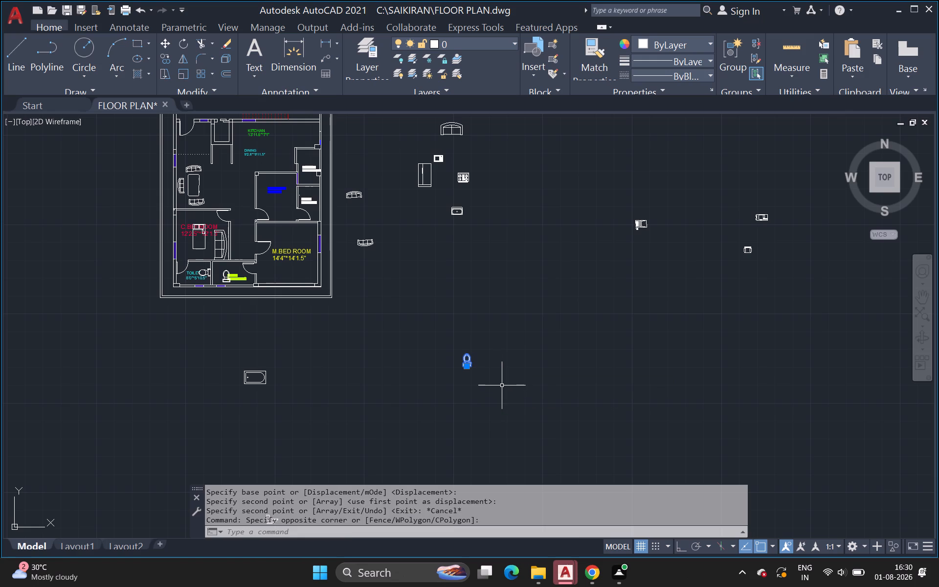
pyautogui.press('r')
pyautogui.press('o')
pyautogui.press('Return')
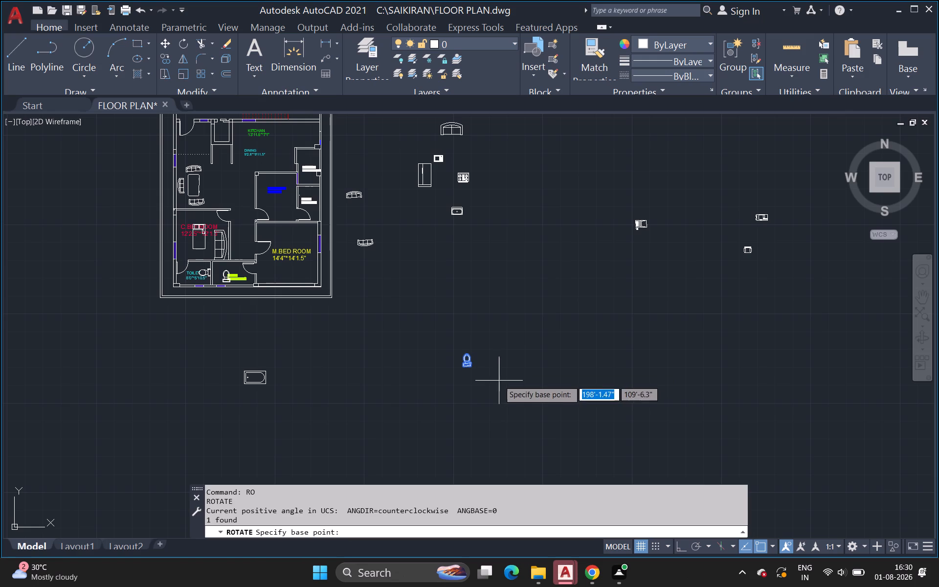
pyautogui.click(473, 363)
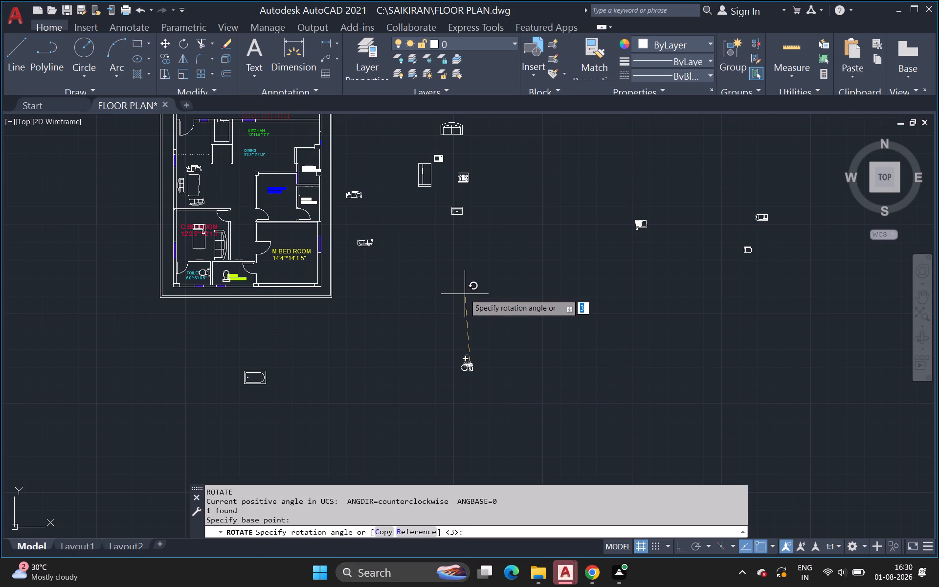
pyautogui.click(468, 295)
# Copy the rotated toilet from its tank corner into the 4'4.5"*9'8.5" TOILET room, with the tank against the east outer wall.
pyautogui.scroll(1, 463, 342)
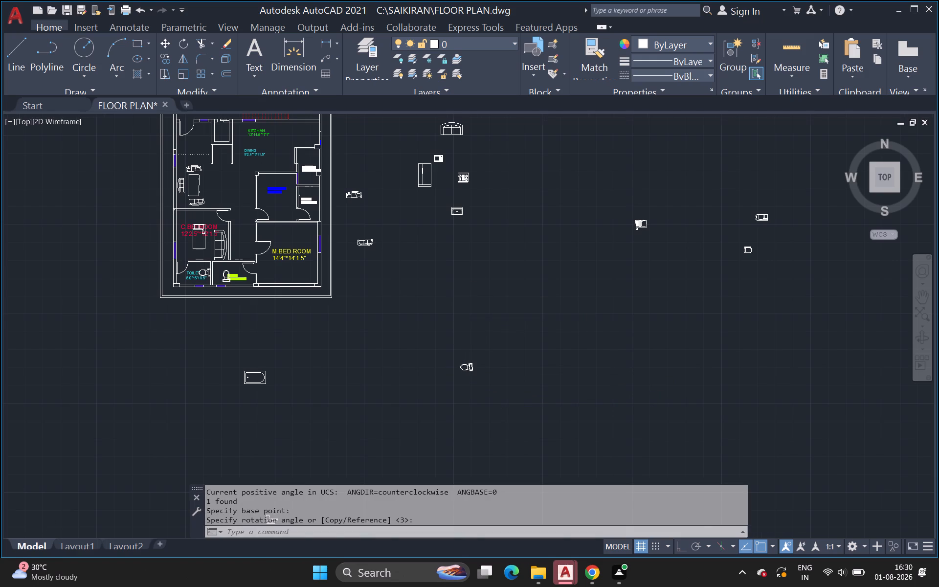
pyautogui.middleClick(463, 342)
pyautogui.scroll(1, 463, 342)
pyautogui.moveTo(437, 369); pyautogui.dragTo(446, 389)
pyautogui.click(520, 428)
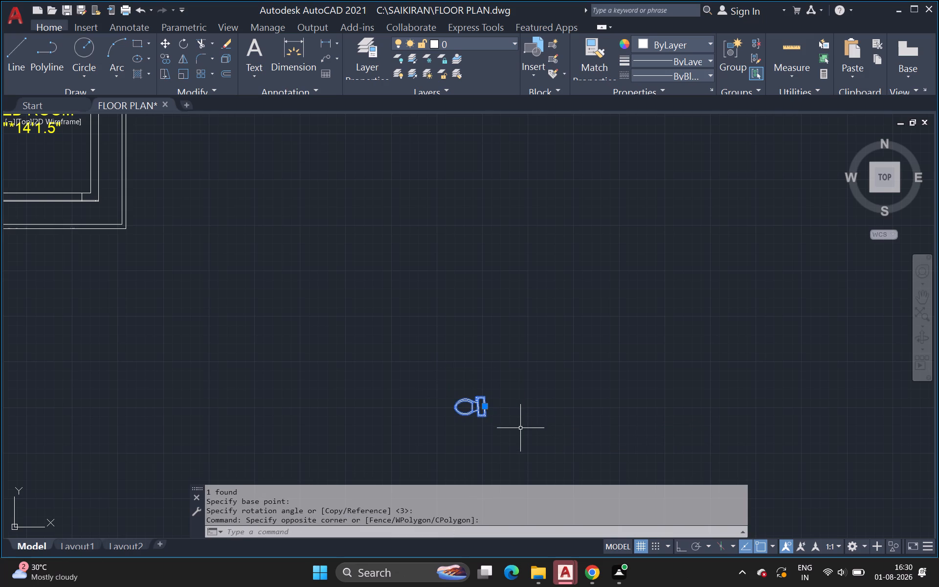
pyautogui.write('CO')
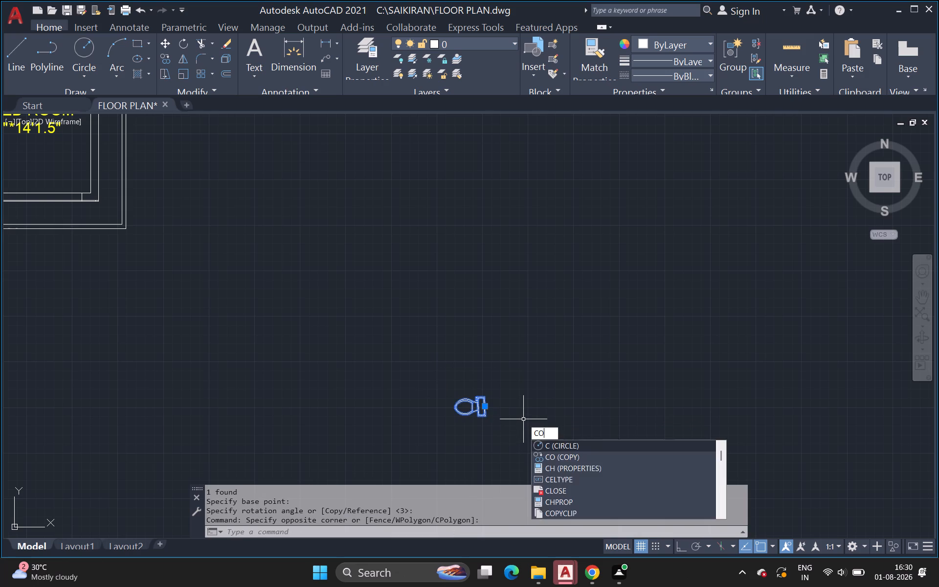
pyautogui.press('Return')
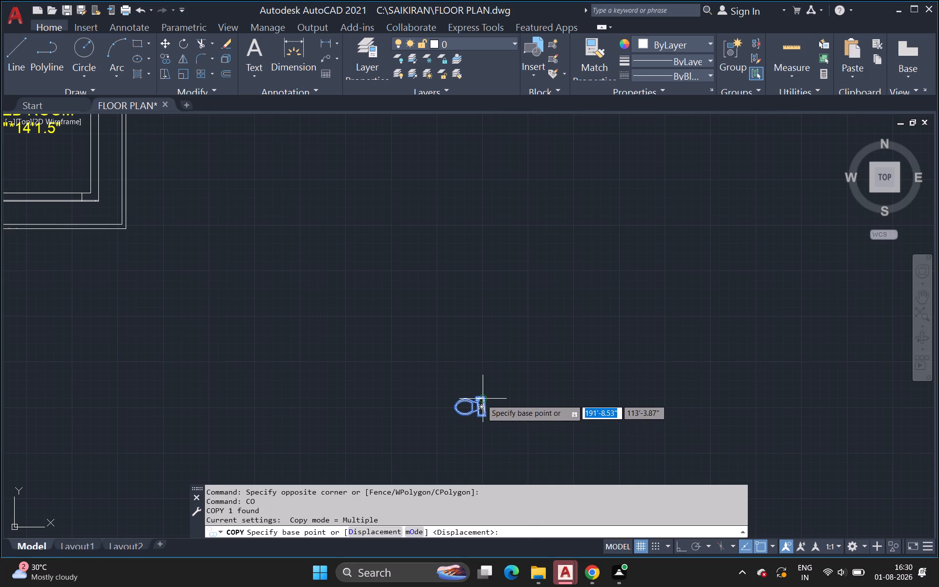
pyautogui.click(481, 399)
pyautogui.moveTo(300, 268); pyautogui.dragTo(406, 502, button='middle')
pyautogui.scroll(-2, 300, 268)
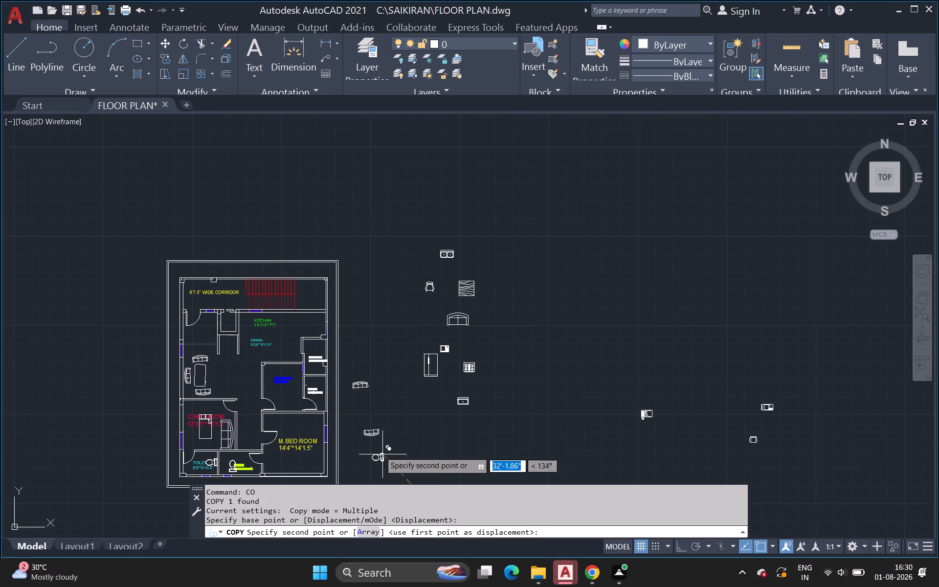
pyautogui.scroll(3, 373, 443)
pyautogui.scroll(-1, 306, 359)
pyautogui.moveTo(306, 359); pyautogui.dragTo(400, 474, button='middle')
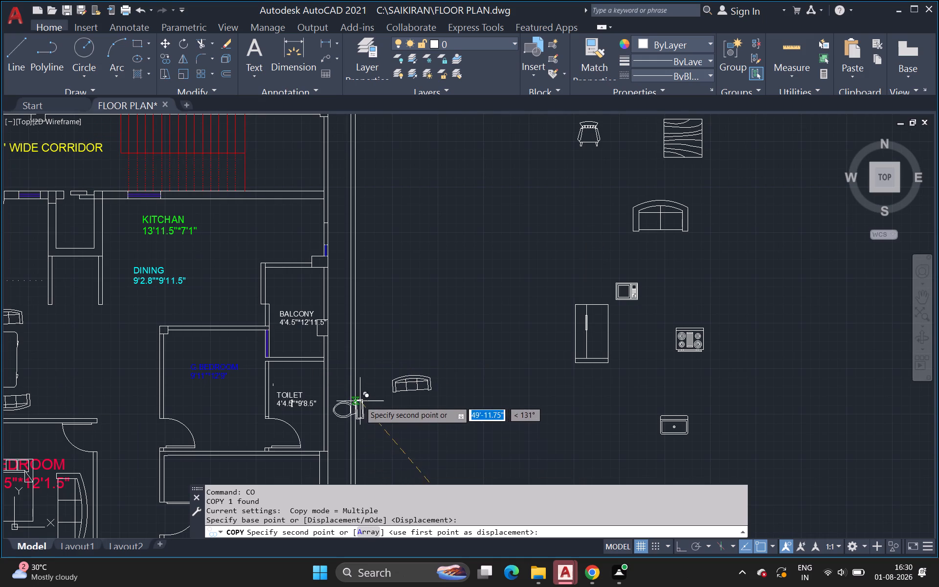
pyautogui.scroll(1, 321, 397)
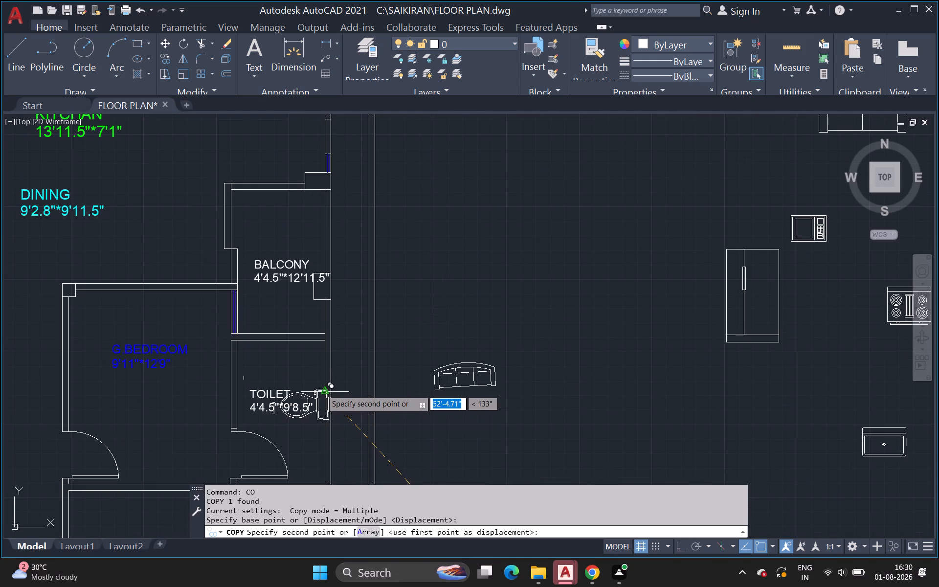
pyautogui.scroll(2, 320, 390)
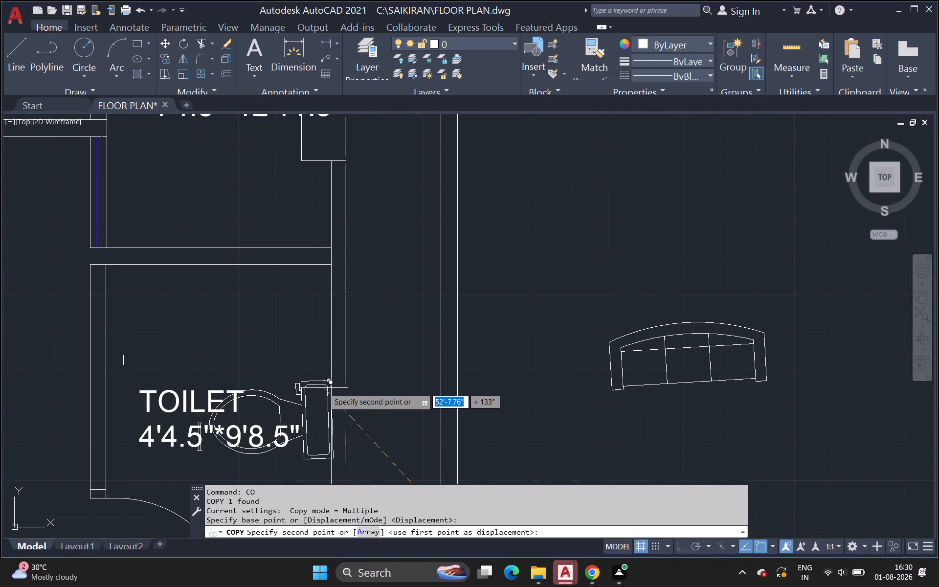
pyautogui.click(321, 387)
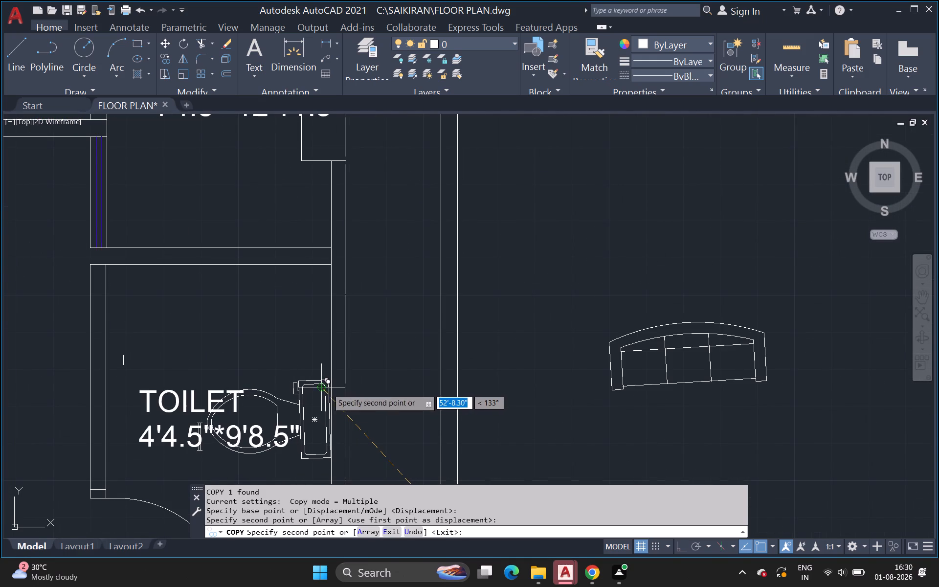
pyautogui.scroll(-2, 427, 428)
pyautogui.moveTo(428, 429); pyautogui.dragTo(400, 321, button='middle')
pyautogui.moveTo(561, 429); pyautogui.dragTo(558, 418, button='middle')
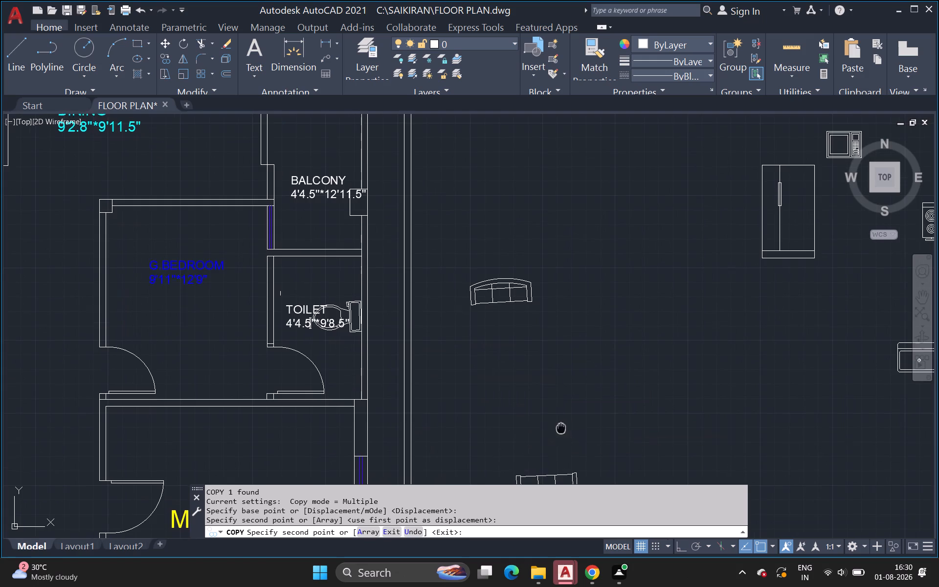
# End the toilet copying without placing any further copies.
pyautogui.moveTo(558, 418); pyautogui.dragTo(533, 371, button='middle')
pyautogui.scroll(-2, 615, 410)
pyautogui.moveTo(616, 410); pyautogui.dragTo(555, 364, button='middle')
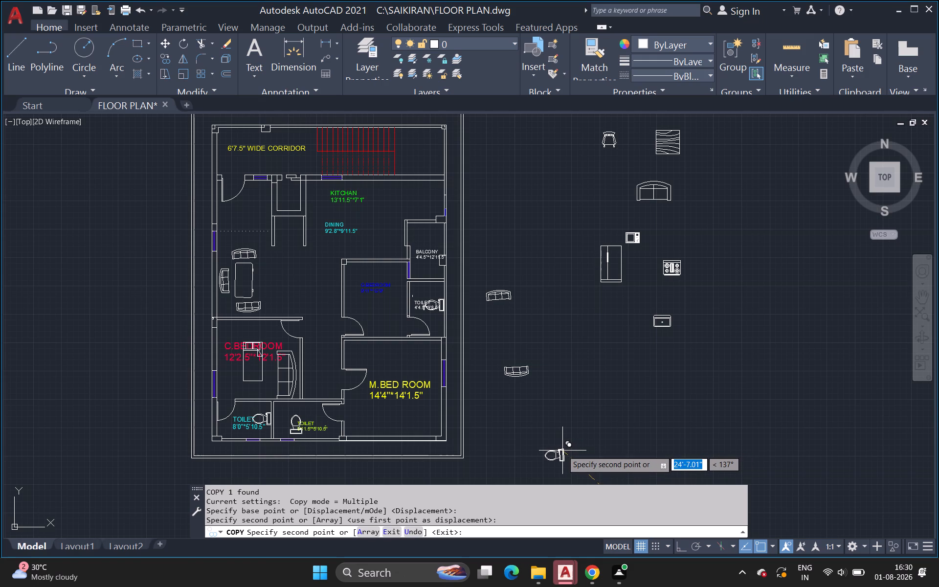
pyautogui.press('Escape')
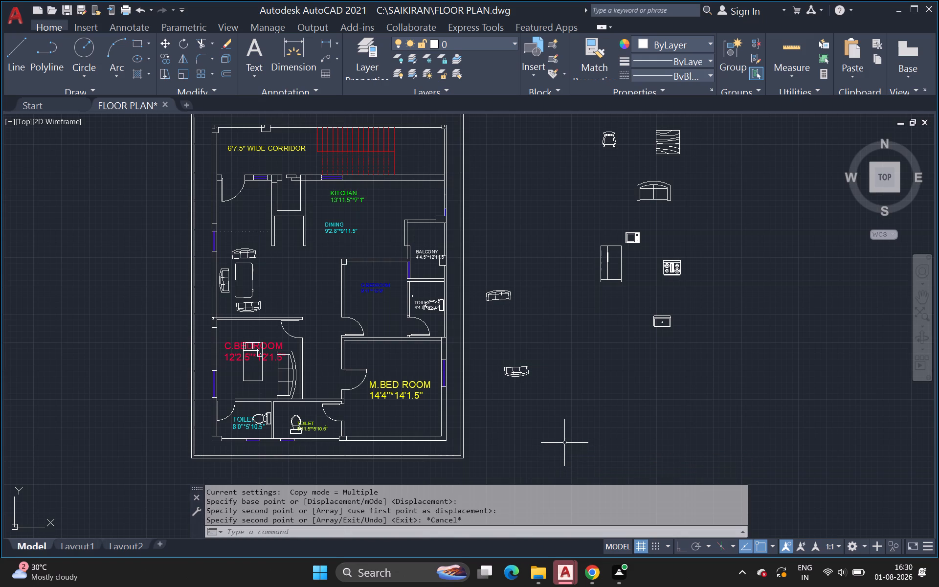
# Copy the C.BEDROOM single bed from its lower corner to two spots in the open area east of the plan.
pyautogui.moveTo(594, 346); pyautogui.dragTo(574, 372, button='middle')
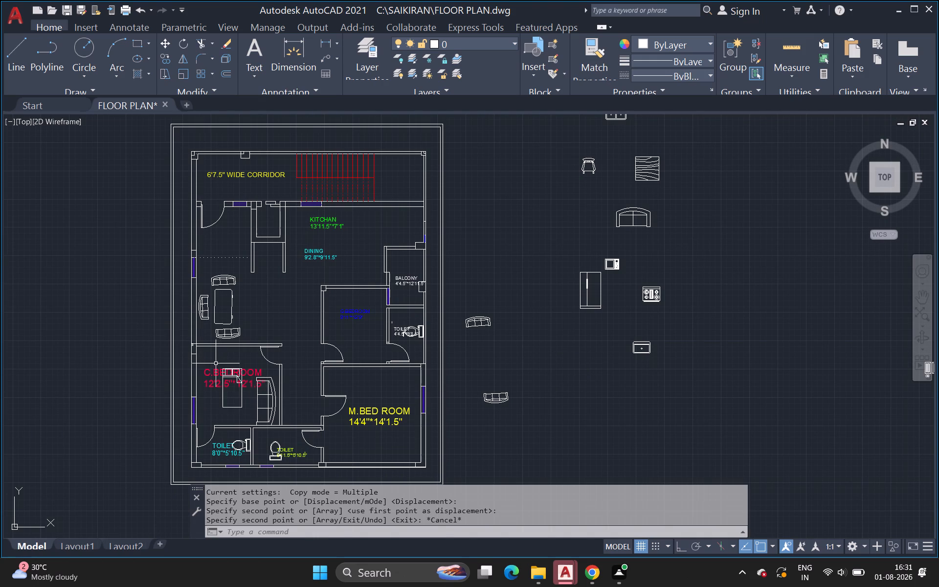
pyautogui.moveTo(215, 363); pyautogui.dragTo(216, 370)
pyautogui.click(251, 420)
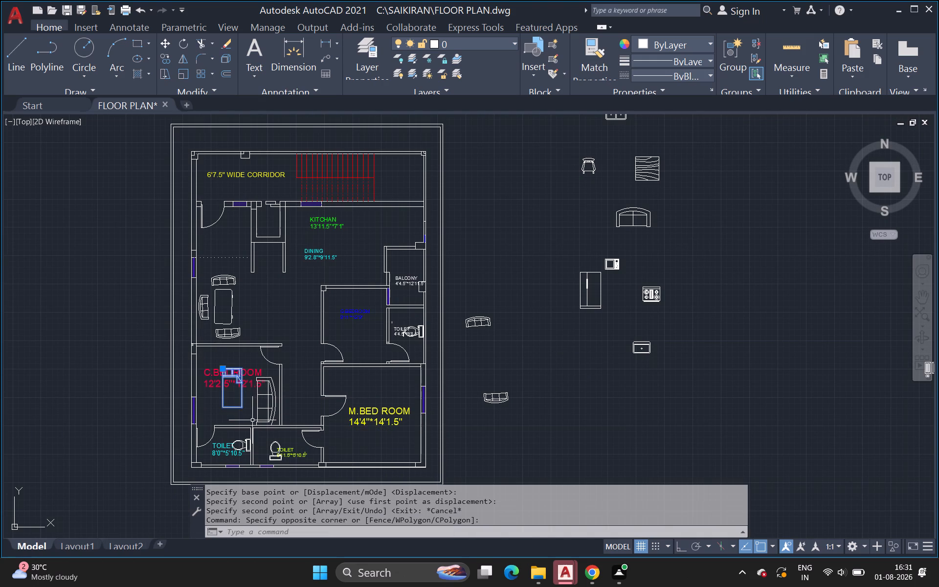
pyautogui.press('c')
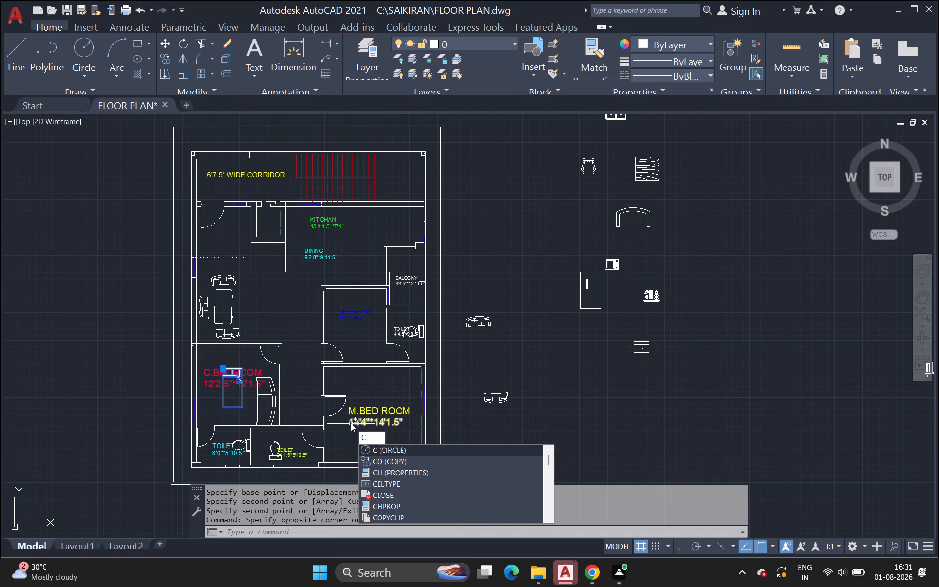
pyautogui.press('o')
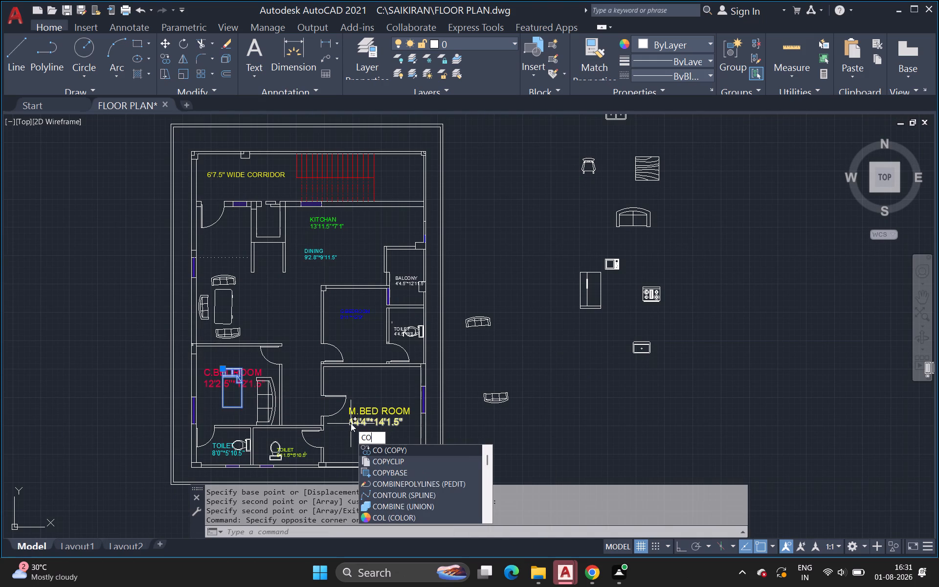
pyautogui.press('space')
pyautogui.click(244, 408)
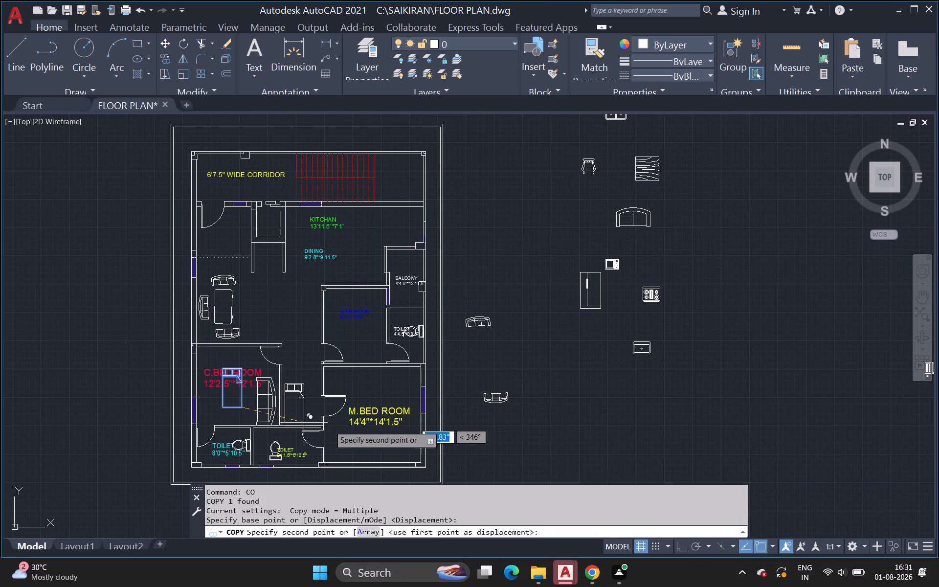
pyautogui.click(555, 444)
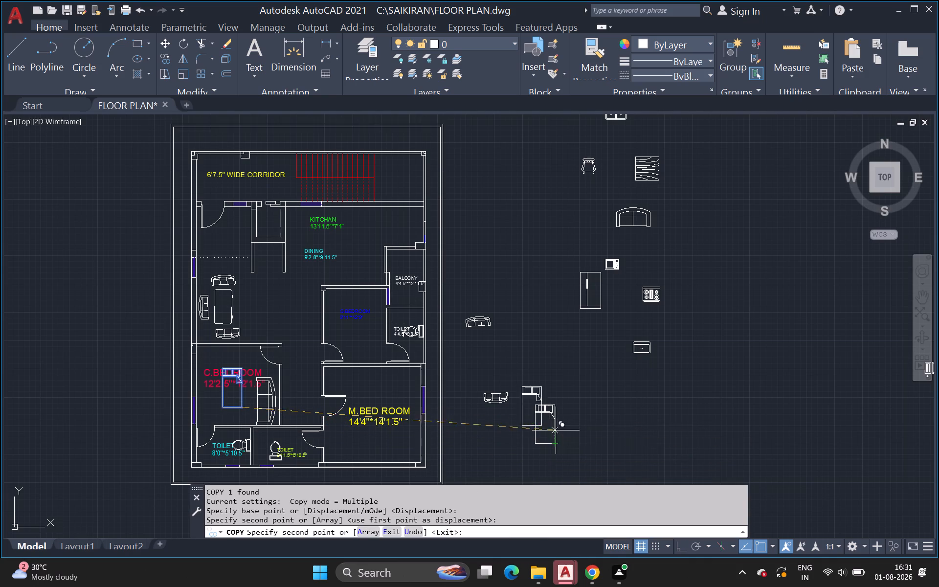
pyautogui.click(717, 457)
pyautogui.press('Escape')
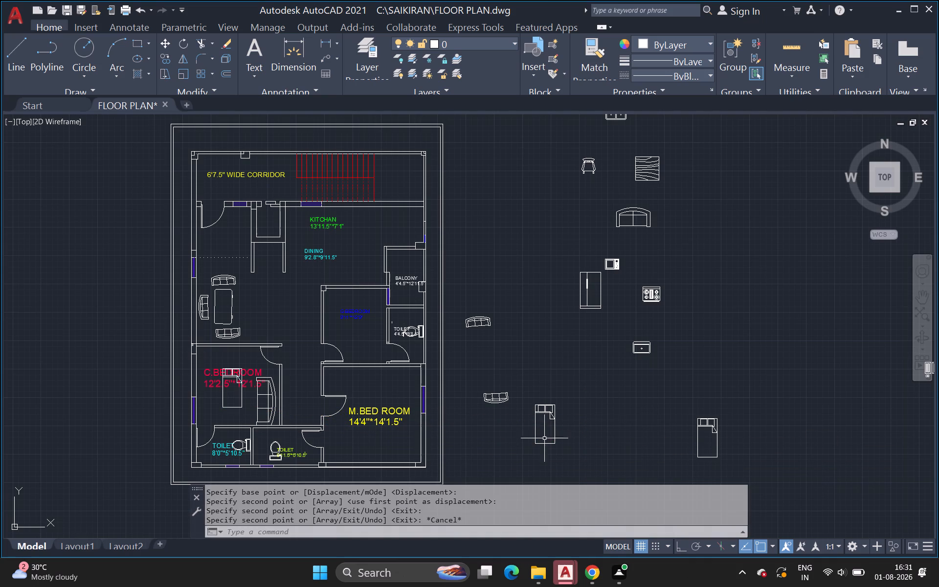
# Scale up the bed copy nearest the plan about its bottom-left corner until it is about 7' wide.
pyautogui.moveTo(520, 387); pyautogui.dragTo(533, 407)
pyautogui.click(619, 484)
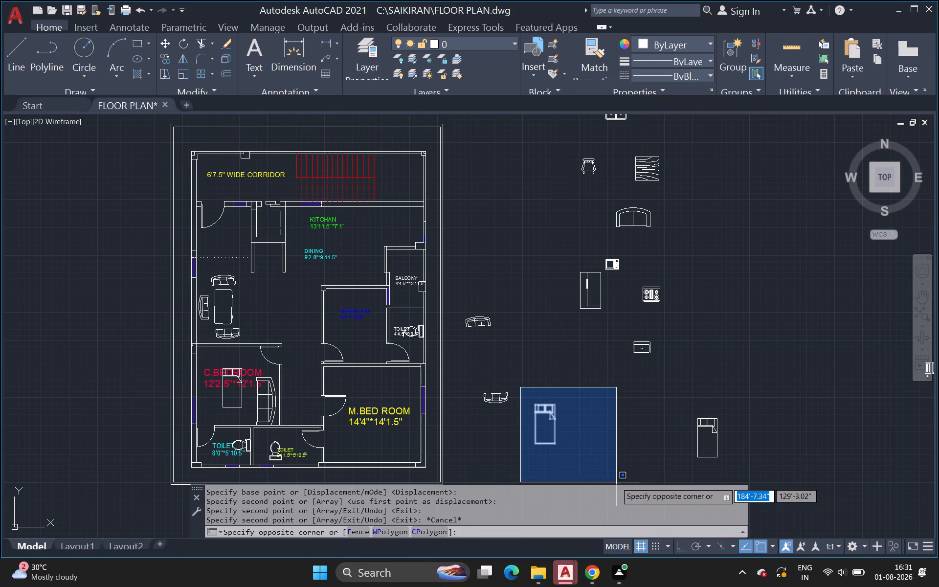
pyautogui.press('s')
pyautogui.click(581, 462)
pyautogui.write('SC')
pyautogui.press('Return')
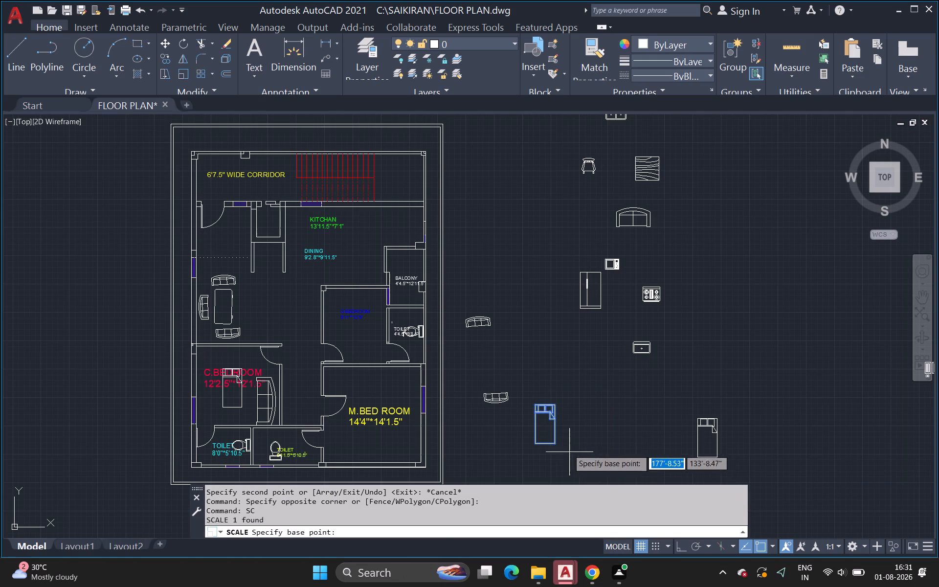
pyautogui.click(534, 442)
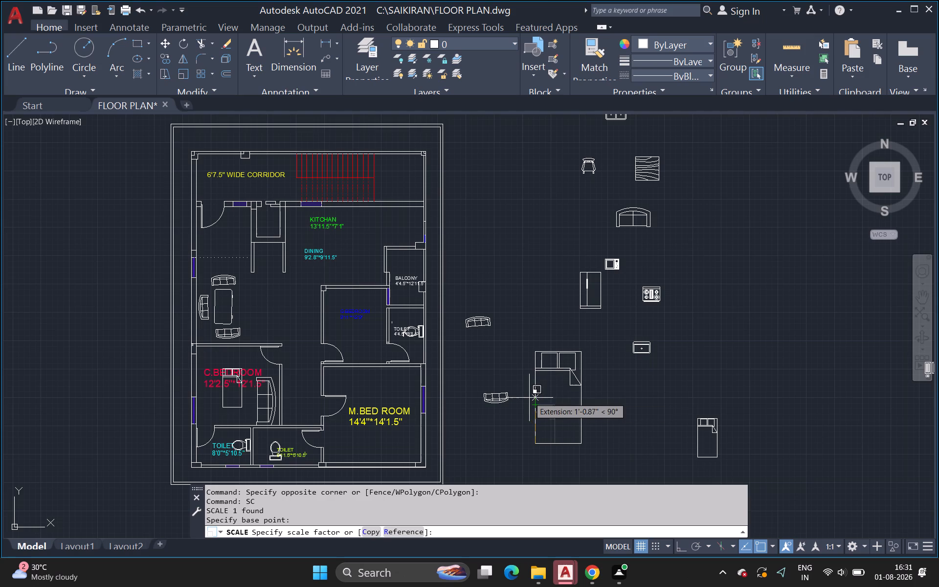
pyautogui.click(529, 396)
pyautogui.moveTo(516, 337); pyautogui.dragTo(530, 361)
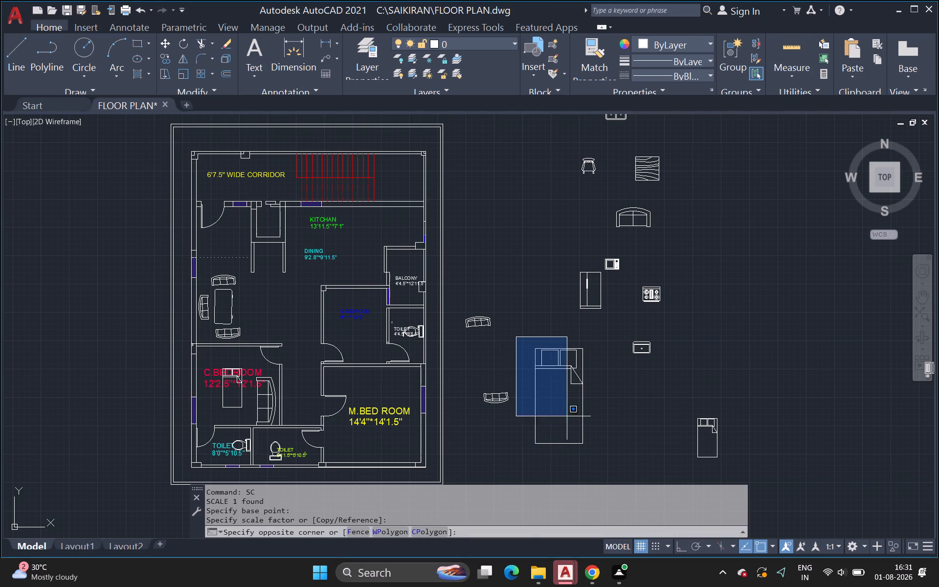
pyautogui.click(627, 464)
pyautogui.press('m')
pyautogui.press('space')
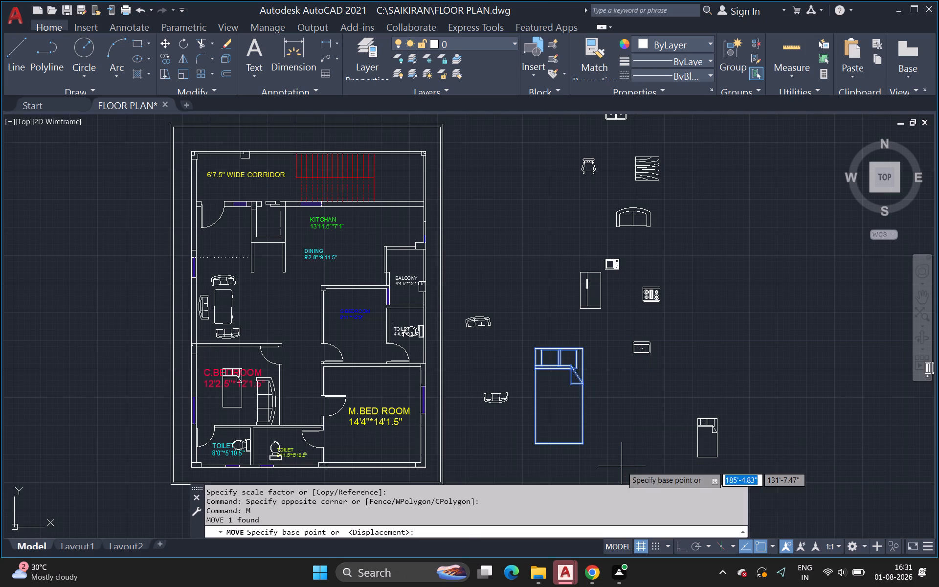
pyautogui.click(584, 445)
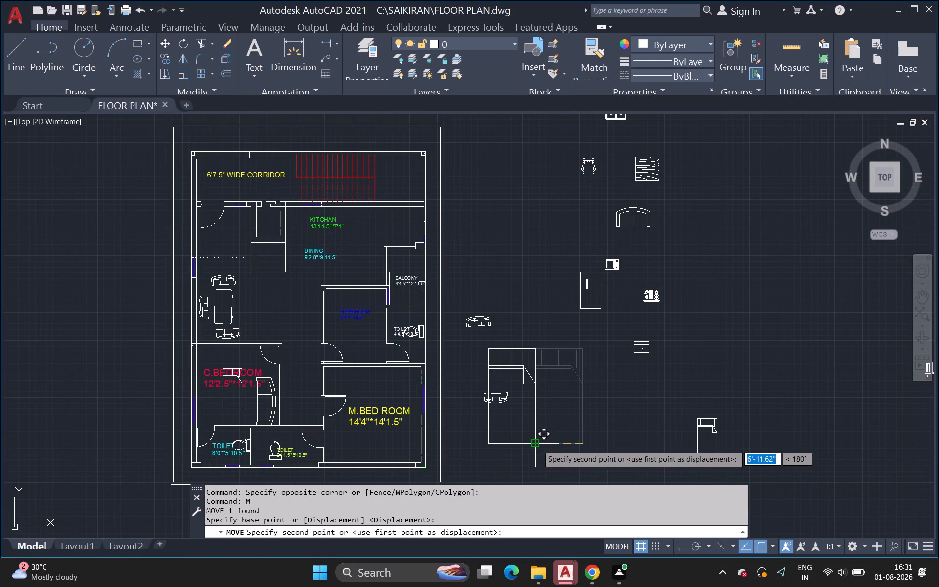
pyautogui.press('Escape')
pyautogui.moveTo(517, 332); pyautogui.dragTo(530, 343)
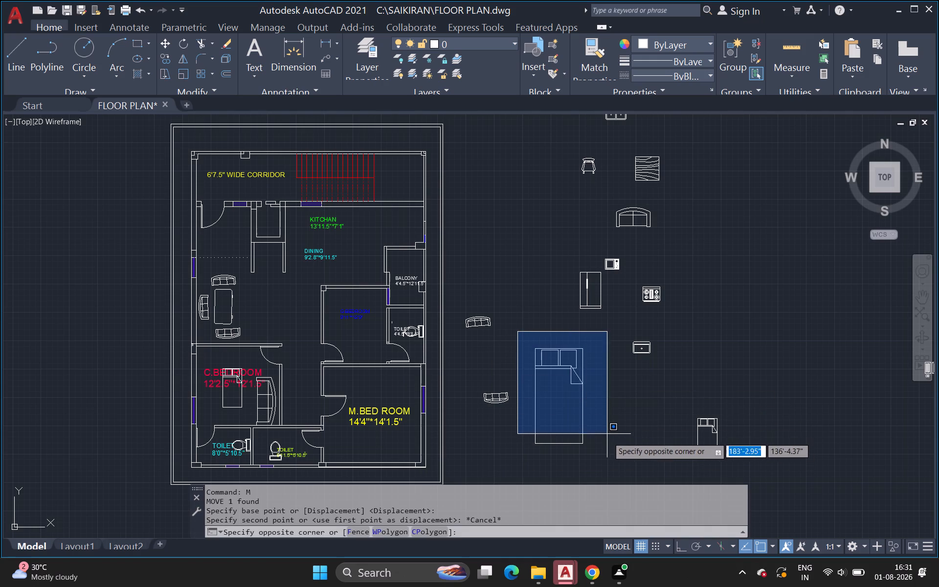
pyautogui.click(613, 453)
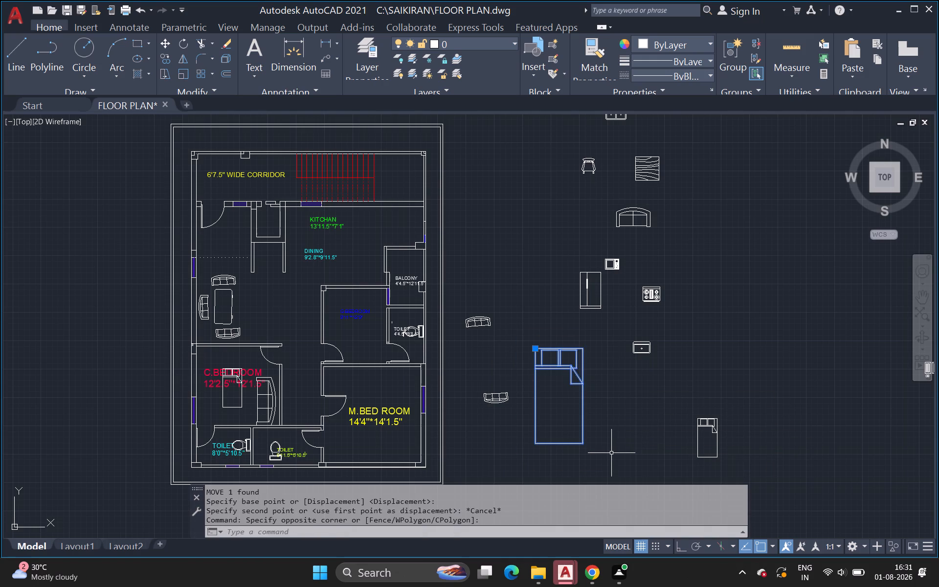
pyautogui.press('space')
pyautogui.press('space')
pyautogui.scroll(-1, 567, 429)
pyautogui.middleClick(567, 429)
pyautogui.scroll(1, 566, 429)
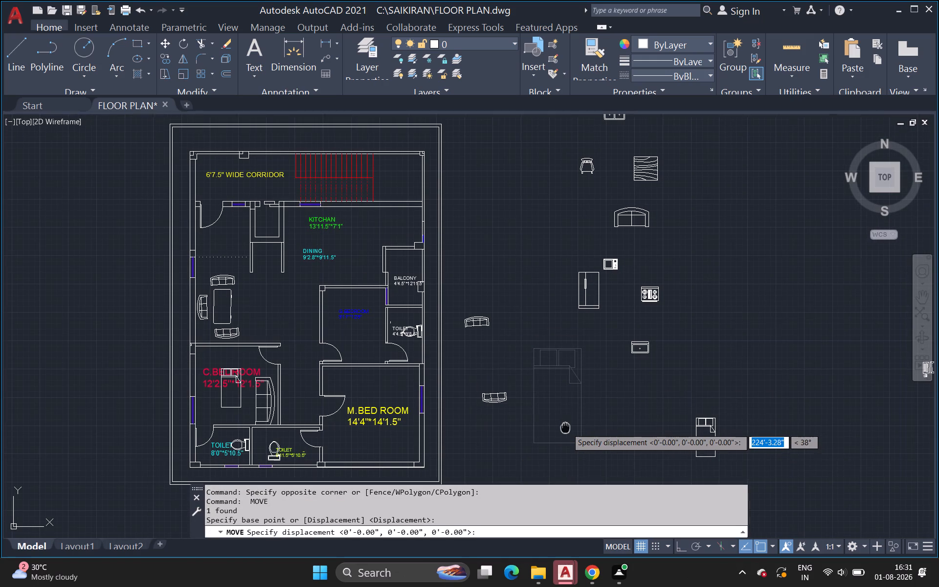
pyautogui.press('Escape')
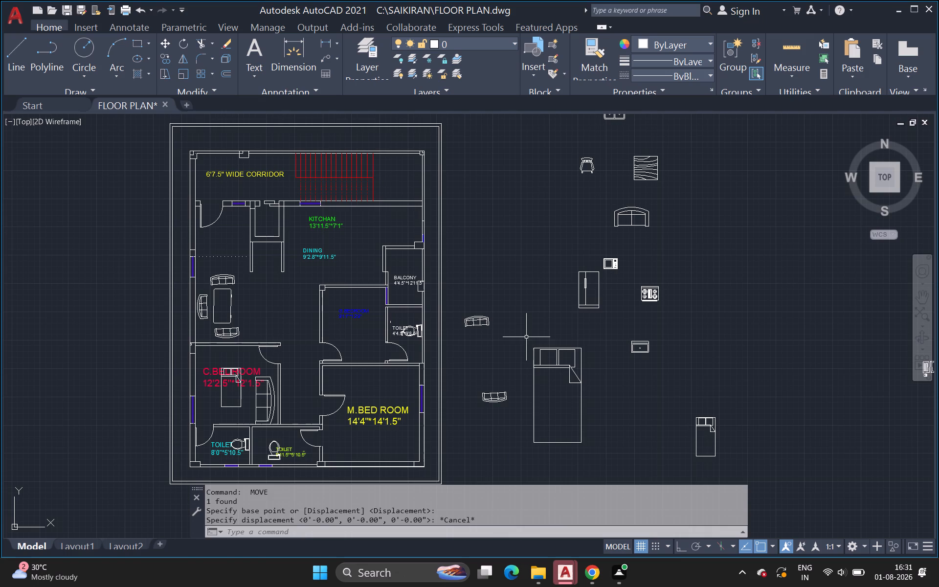
# Scale the enlarged bed down slightly, freehand, about its bottom-left corner.
pyautogui.moveTo(526, 337); pyautogui.dragTo(534, 341)
pyautogui.click(620, 475)
pyautogui.press('s')
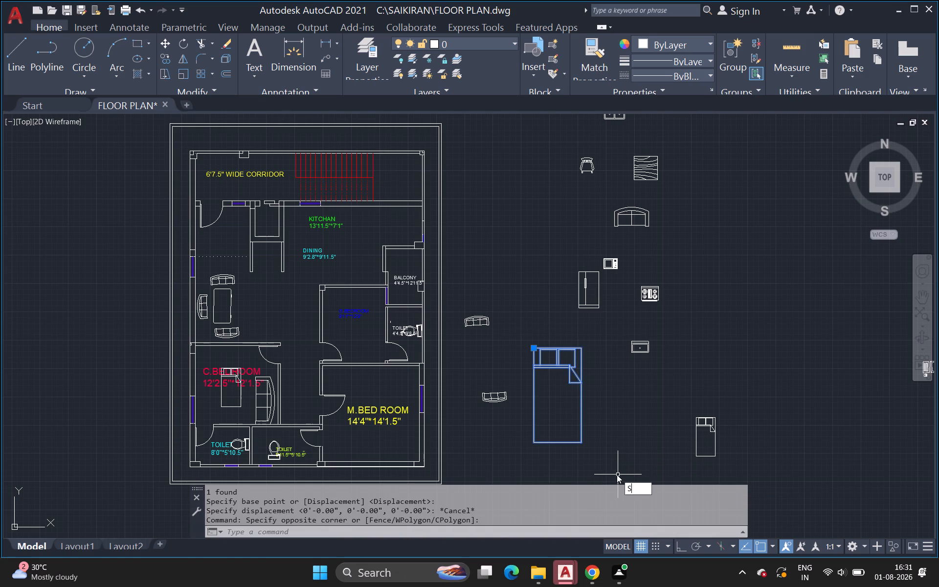
pyautogui.write('C')
pyautogui.press('space')
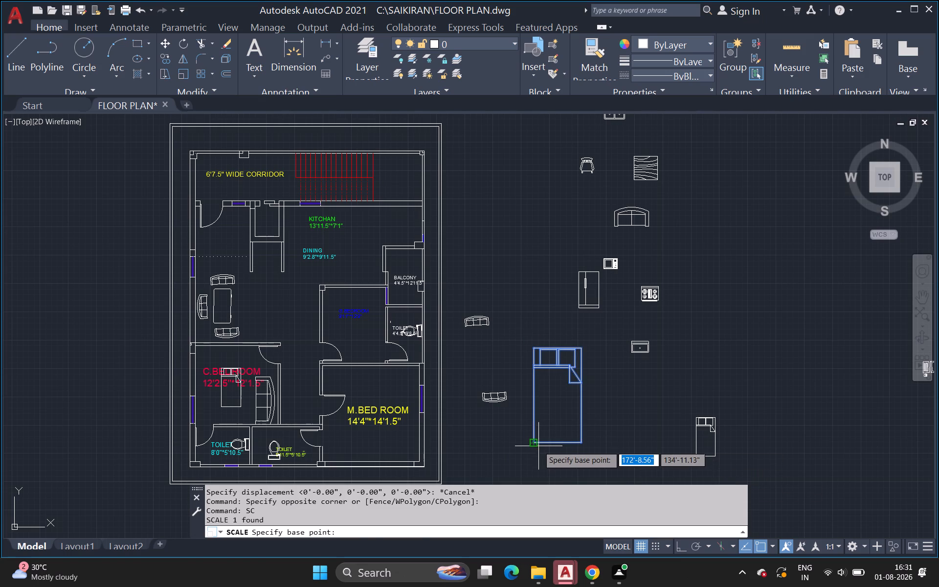
pyautogui.click(536, 445)
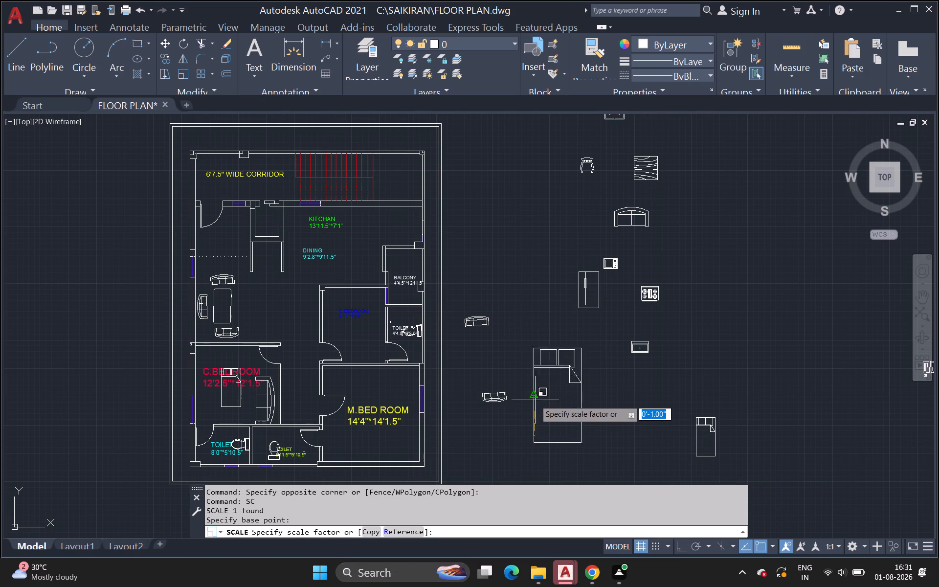
pyautogui.click(536, 406)
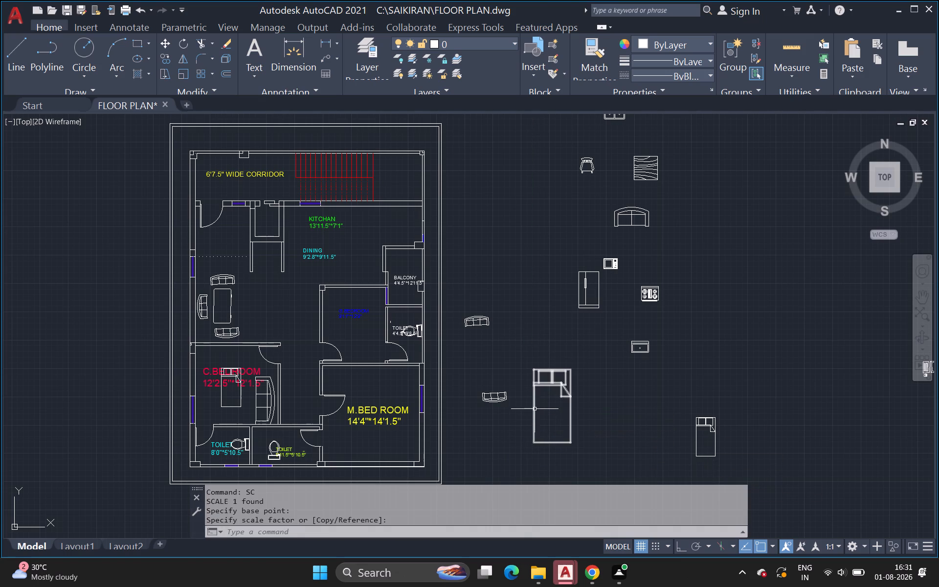
# Move the resized bed from its bottom-right corner about 25'3.5" west into M.BED ROOM, with its pillows toward the north wall.
pyautogui.moveTo(518, 364); pyautogui.dragTo(526, 381)
pyautogui.click(605, 463)
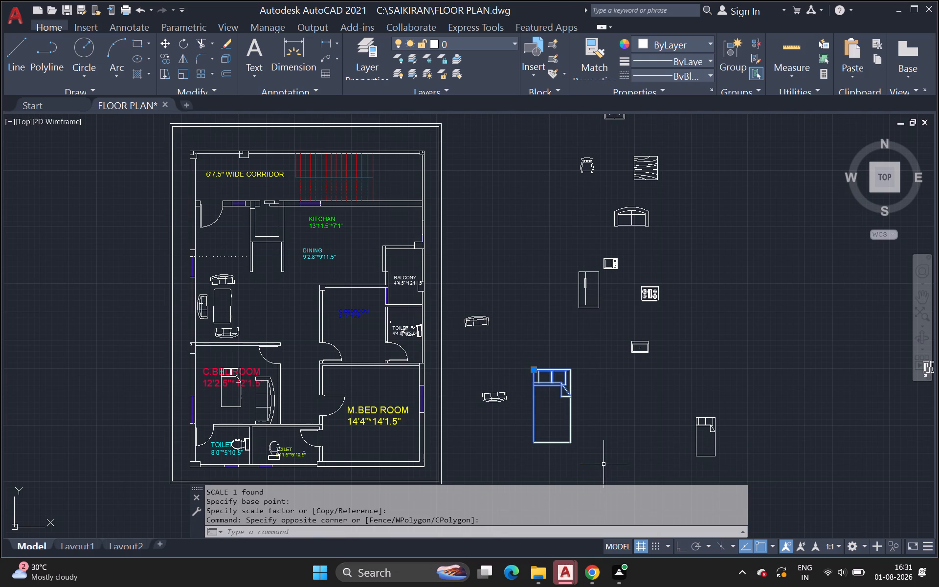
pyautogui.press('m')
pyautogui.press('space')
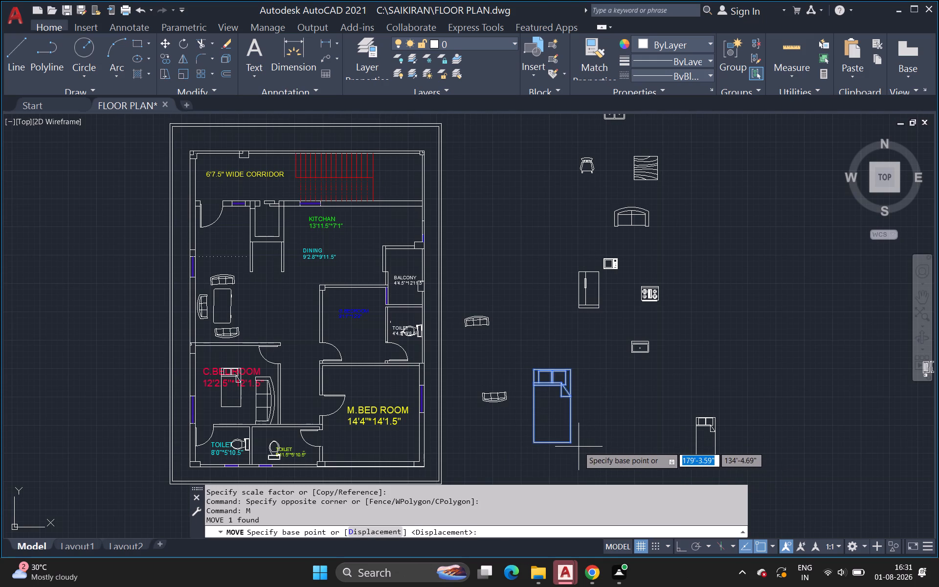
pyautogui.click(574, 443)
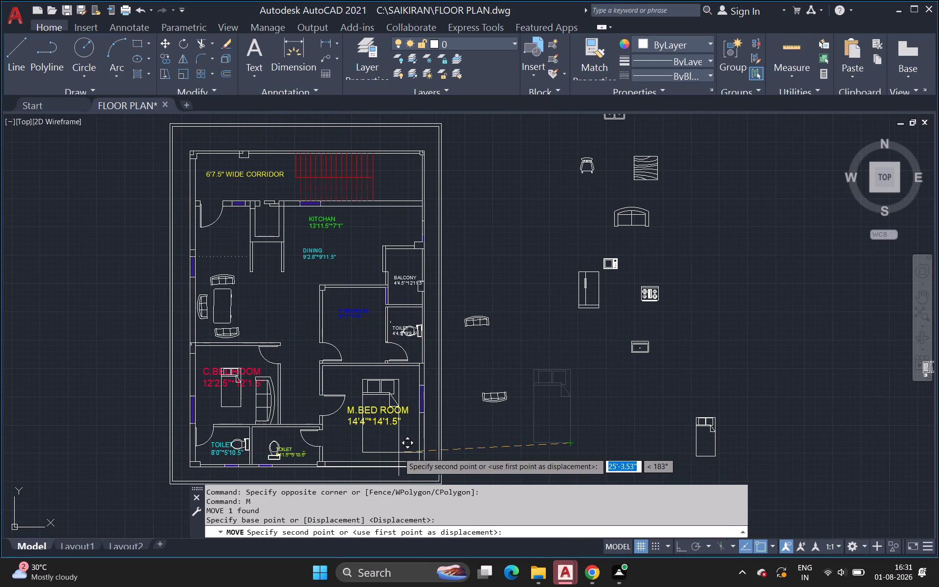
pyautogui.click(399, 452)
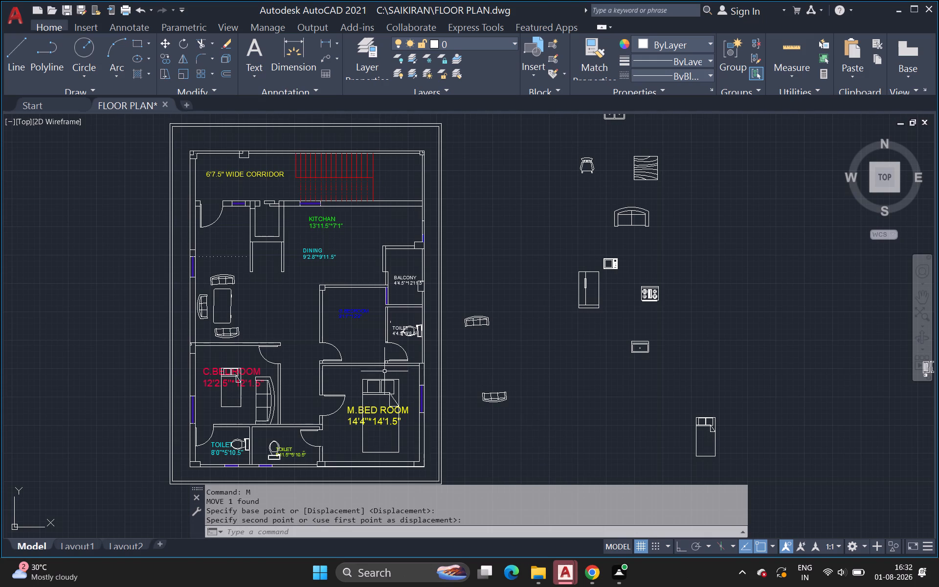
# Copy the M.BED ROOM double bed from its bottom-right corner to the open area just east of the plan, below the small sofas.
pyautogui.scroll(2, 382, 367)
pyautogui.moveTo(326, 314); pyautogui.dragTo(326, 314, button='middle')
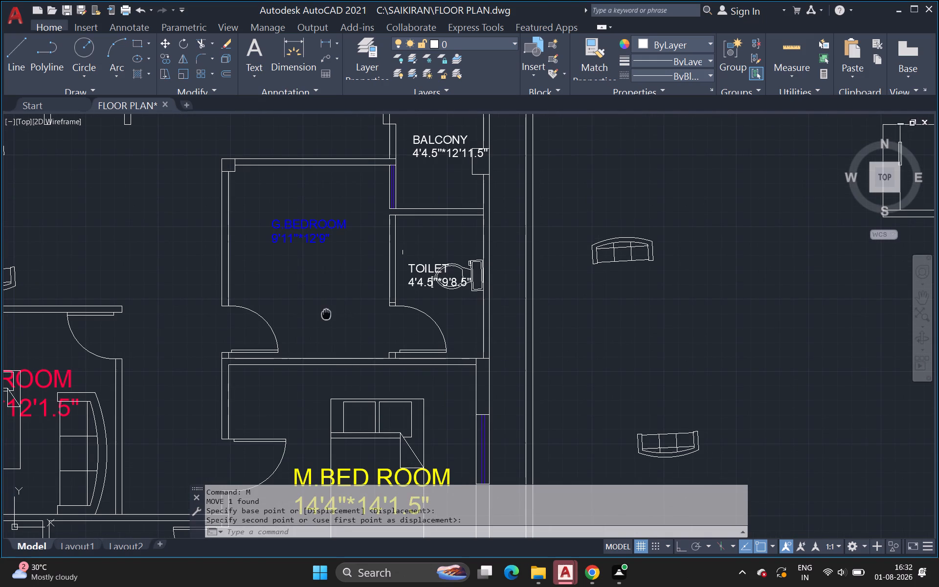
pyautogui.moveTo(326, 314); pyautogui.dragTo(380, 354, button='middle')
pyautogui.moveTo(386, 352); pyautogui.dragTo(391, 414, button='middle')
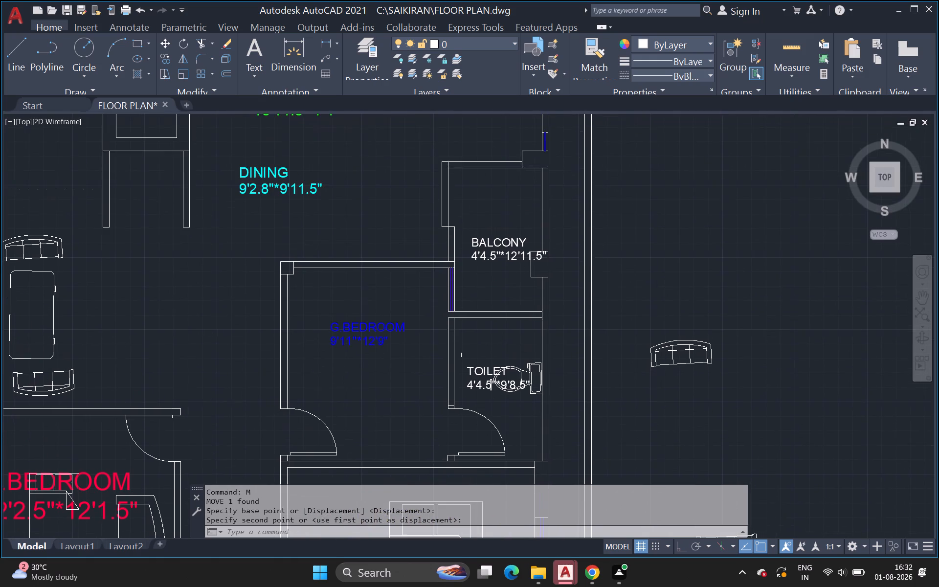
pyautogui.moveTo(391, 414); pyautogui.dragTo(383, 380, button='middle')
pyautogui.scroll(-1, 385, 380)
pyautogui.scroll(-1, 643, 402)
pyautogui.moveTo(643, 402); pyautogui.dragTo(585, 384, button='middle')
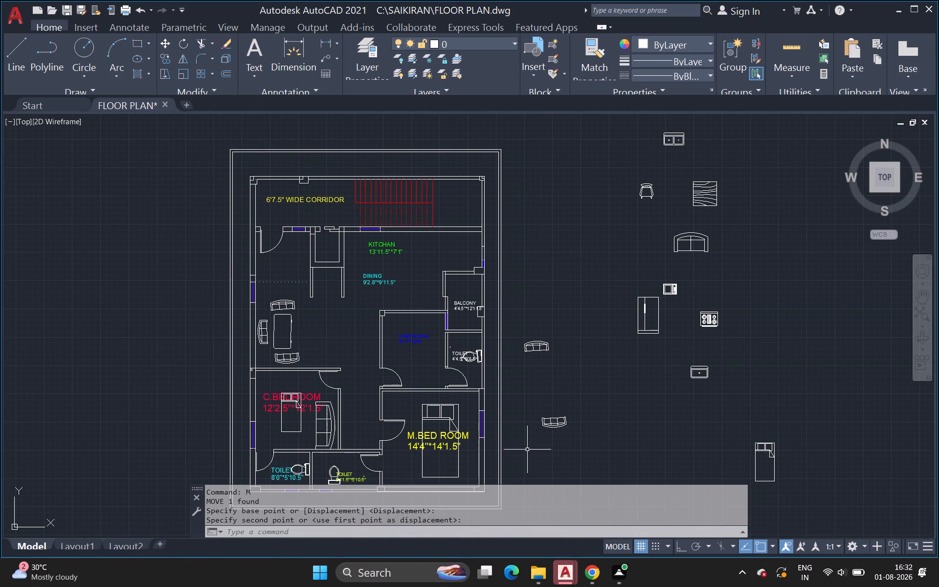
pyautogui.click(413, 396)
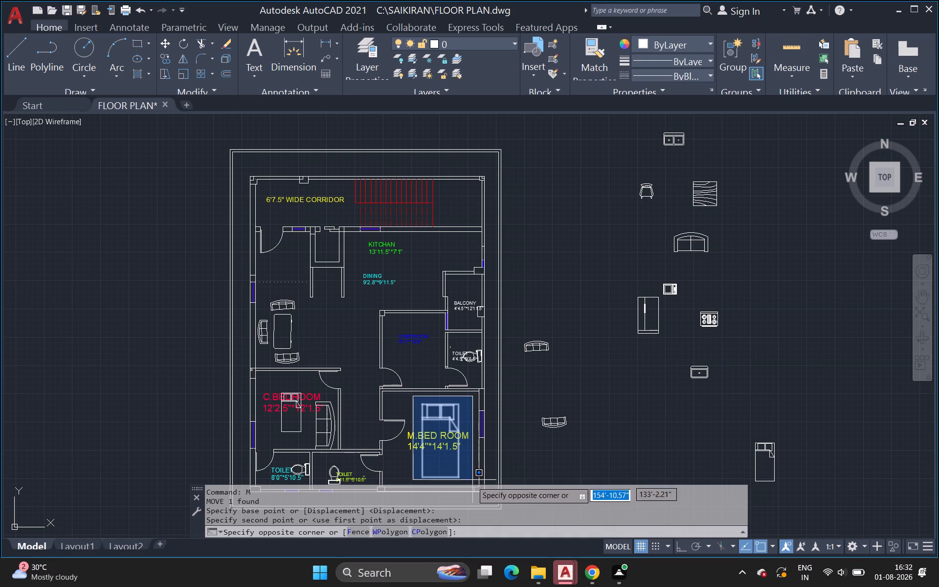
pyautogui.click(471, 485)
pyautogui.moveTo(471, 473); pyautogui.dragTo(466, 423, button='middle')
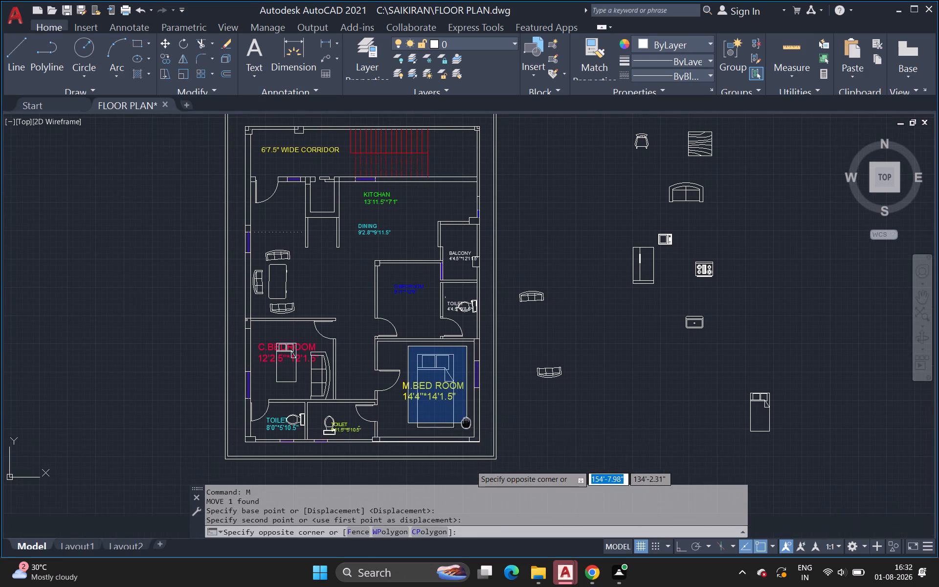
pyautogui.click(468, 435)
pyautogui.press('c')
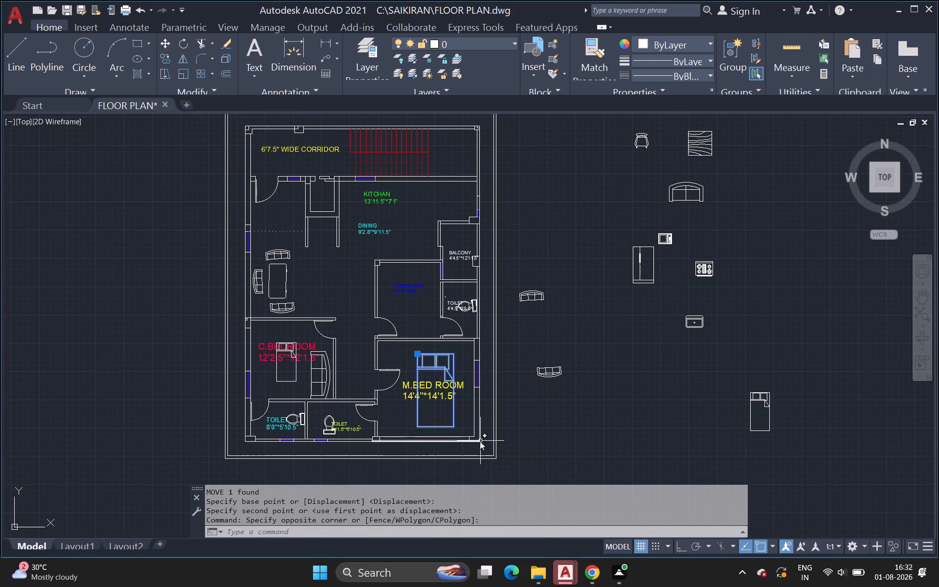
pyautogui.press('o')
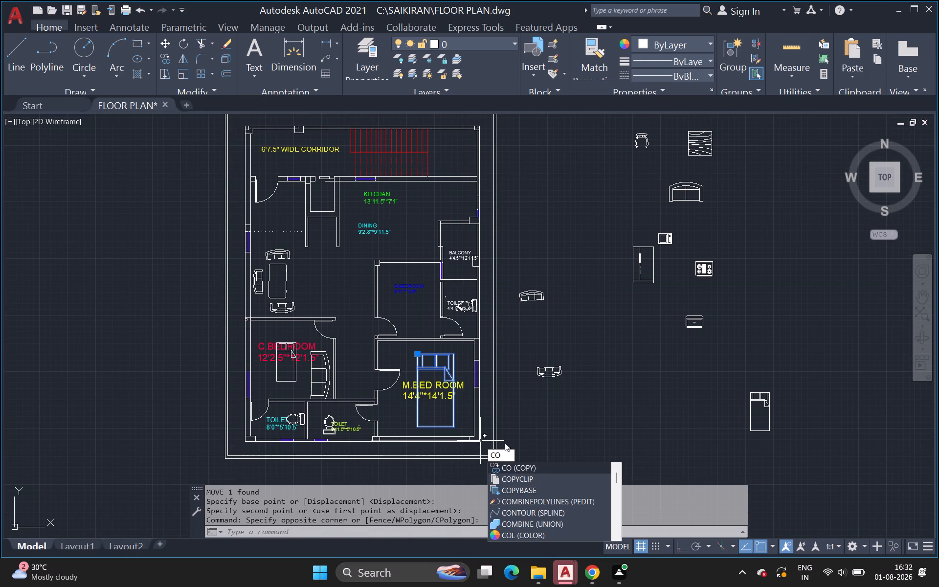
pyautogui.press('Return')
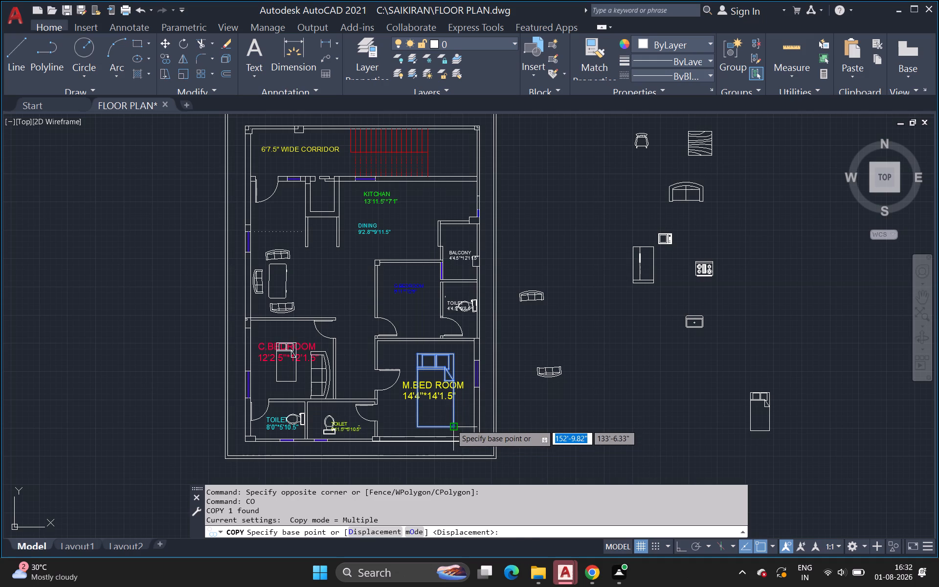
pyautogui.click(451, 425)
pyautogui.click(591, 465)
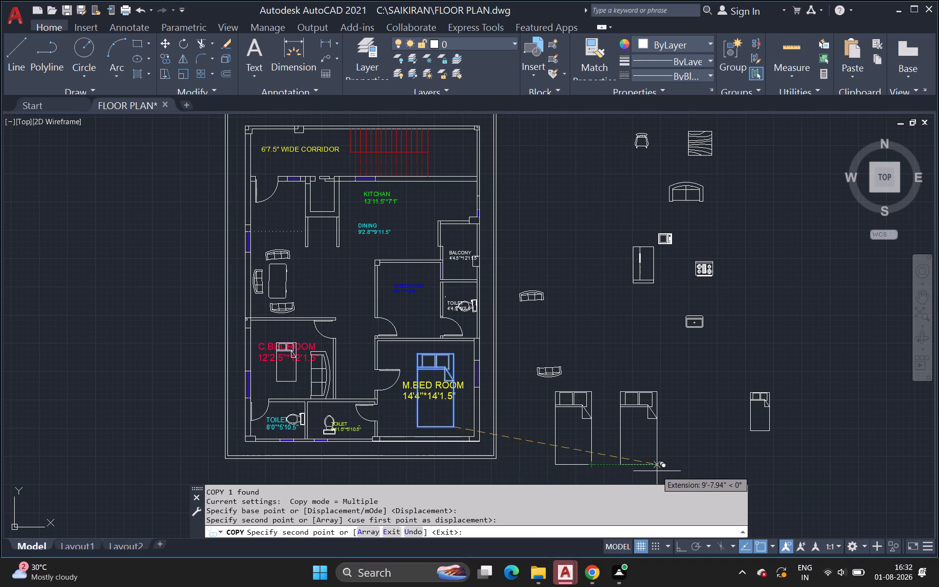
pyautogui.press('Escape')
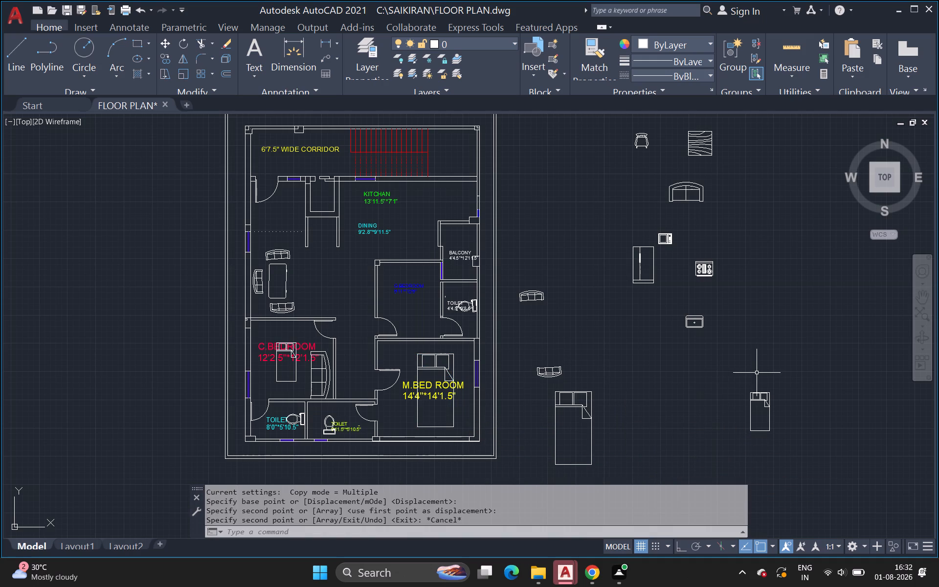
# Copy the spare single bed east of the plan about 3'3" east, so the two beds stand side by side.
pyautogui.moveTo(758, 374); pyautogui.dragTo(576, 385, button='middle')
pyautogui.click(559, 391)
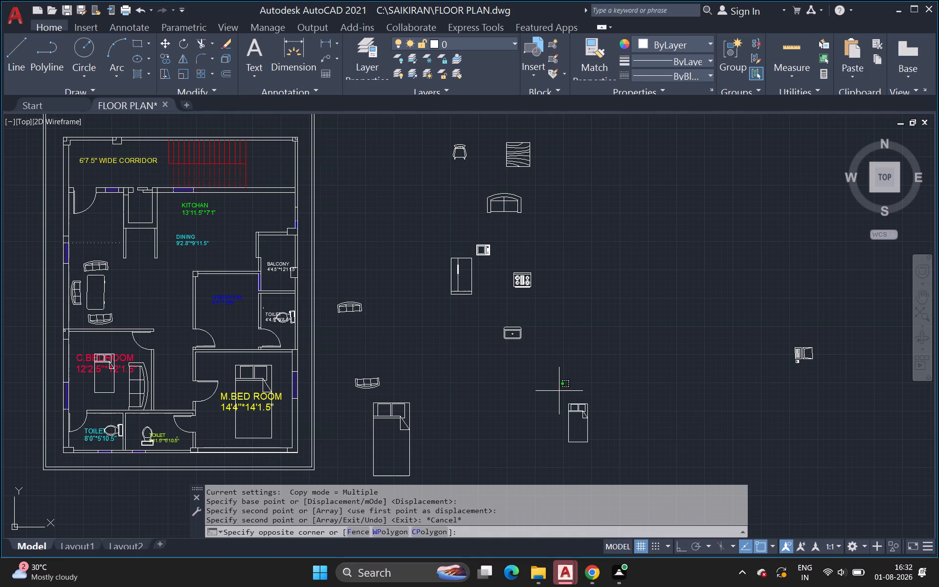
pyautogui.click(611, 454)
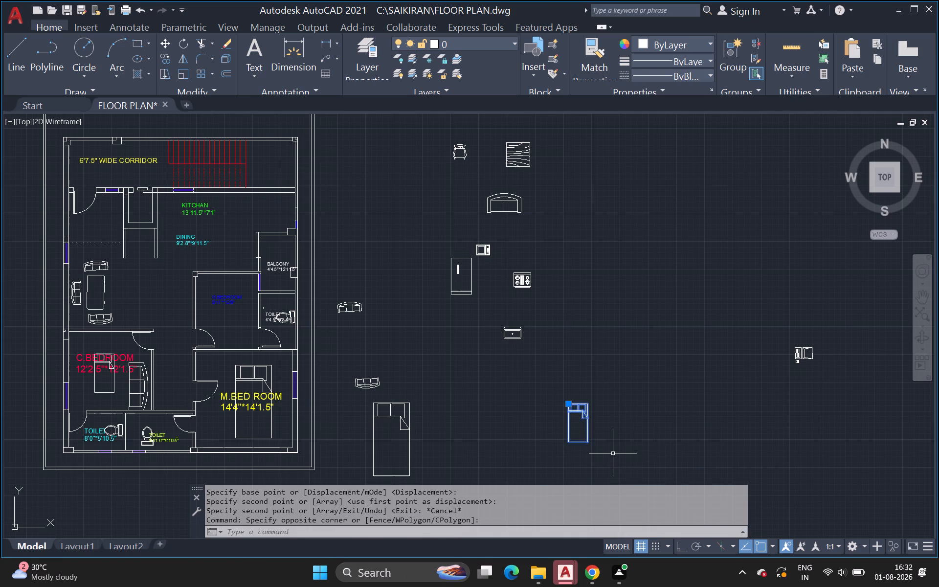
pyautogui.press('c')
pyautogui.press('o')
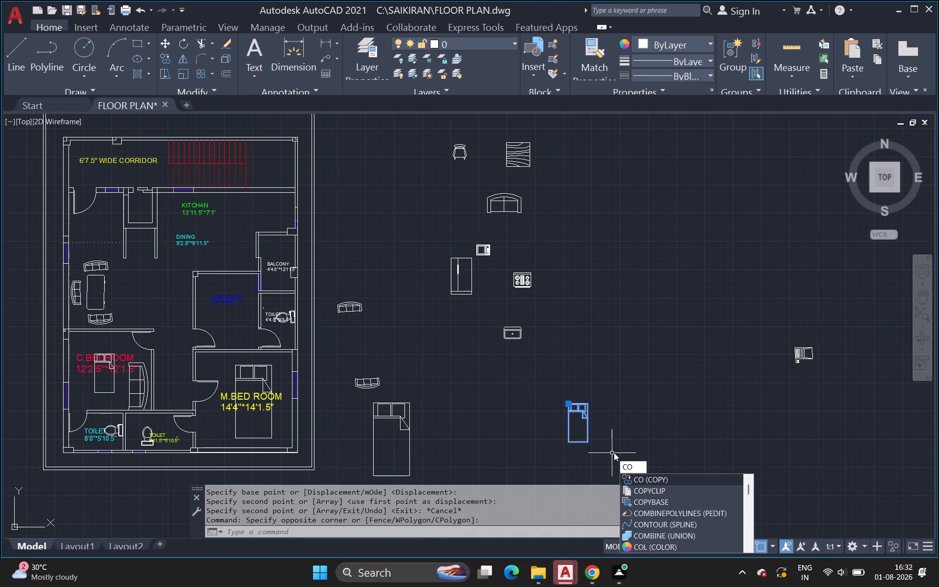
pyautogui.press('Return')
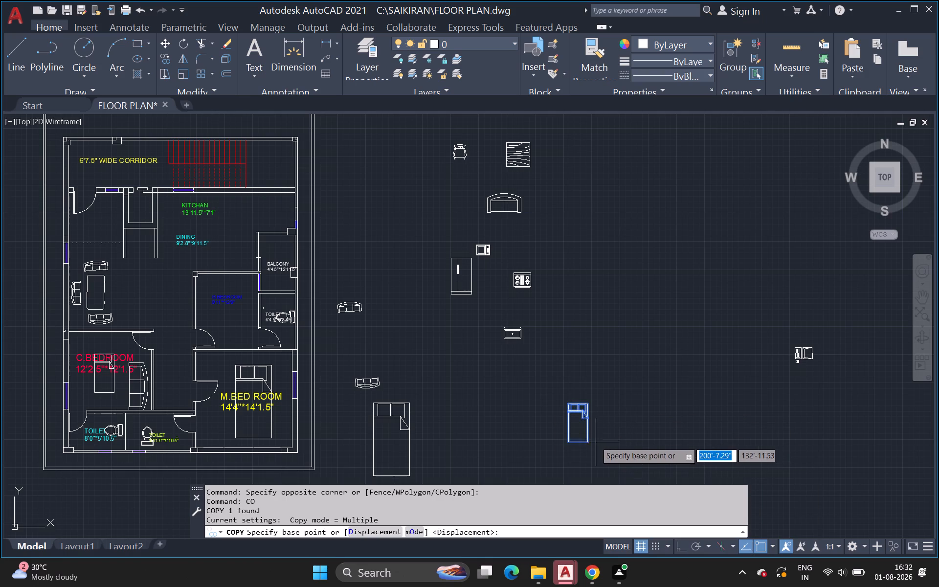
pyautogui.click(590, 442)
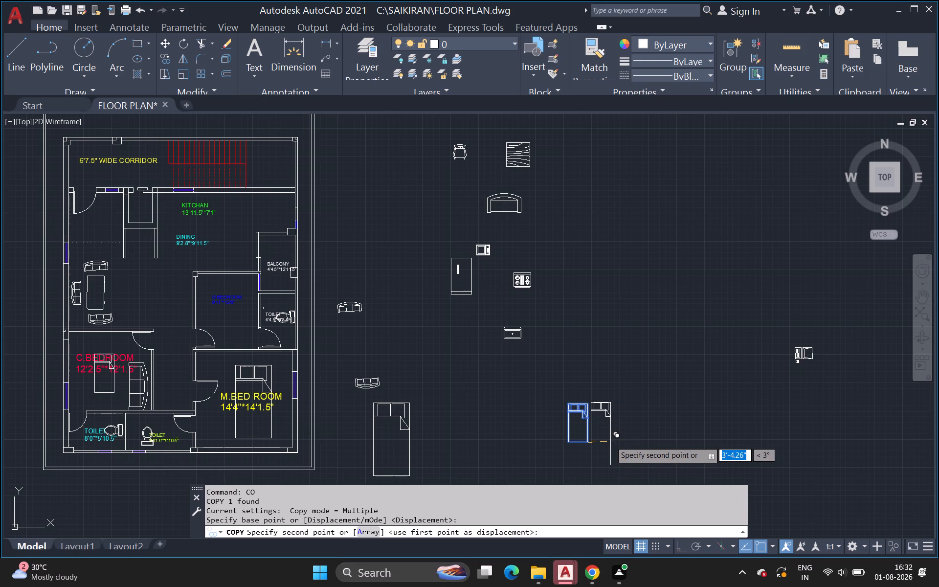
pyautogui.scroll(1, 610, 442)
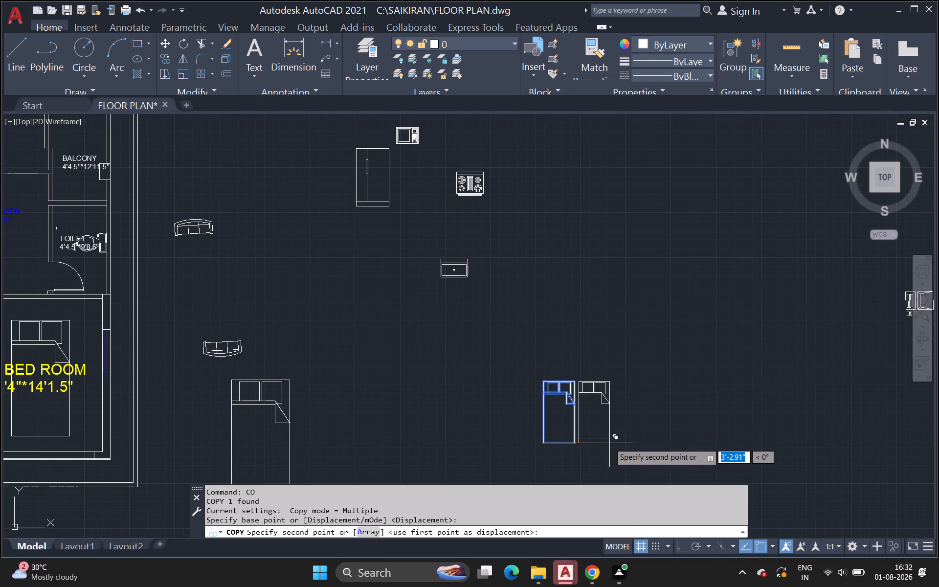
pyautogui.click(609, 443)
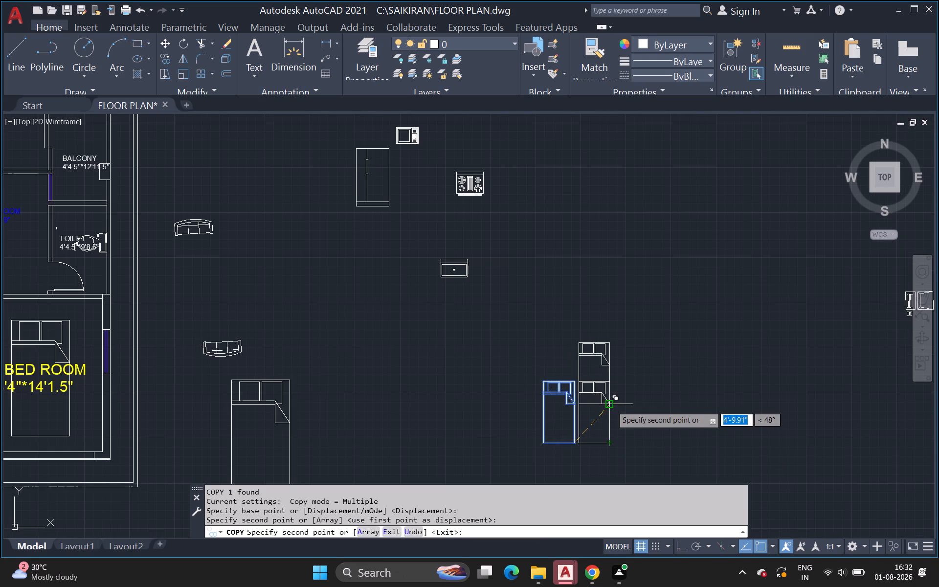
pyautogui.press('Escape')
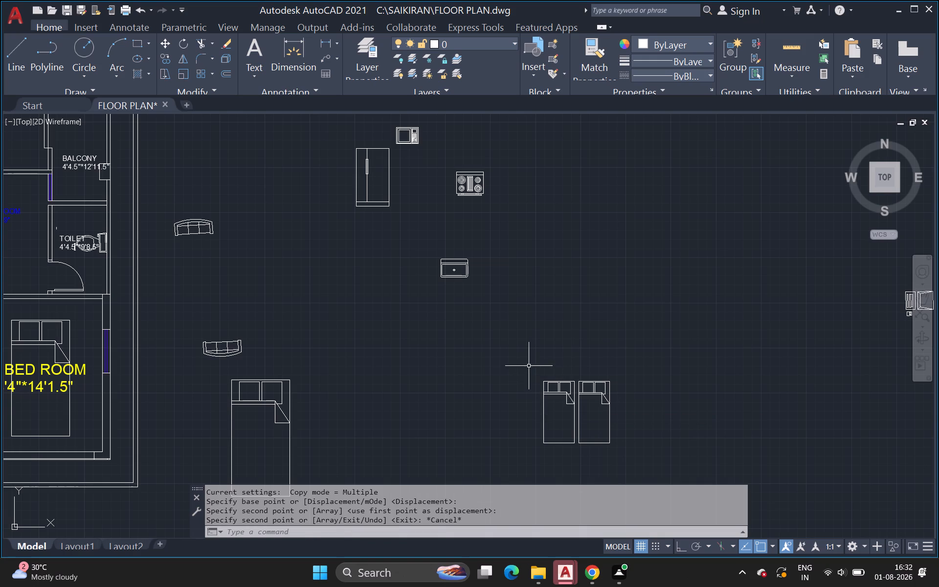
# Scale the pair of single beds down, freehand, by about 0.57 about the pair's bottom-left corner.
pyautogui.click(529, 366)
pyautogui.click(637, 463)
pyautogui.scroll(2, 638, 460)
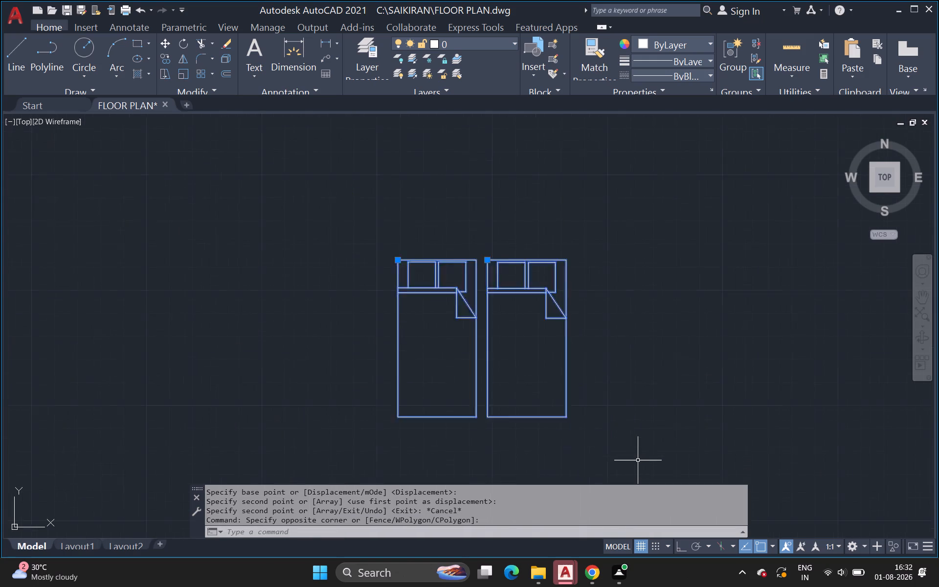
pyautogui.scroll(1, 638, 460)
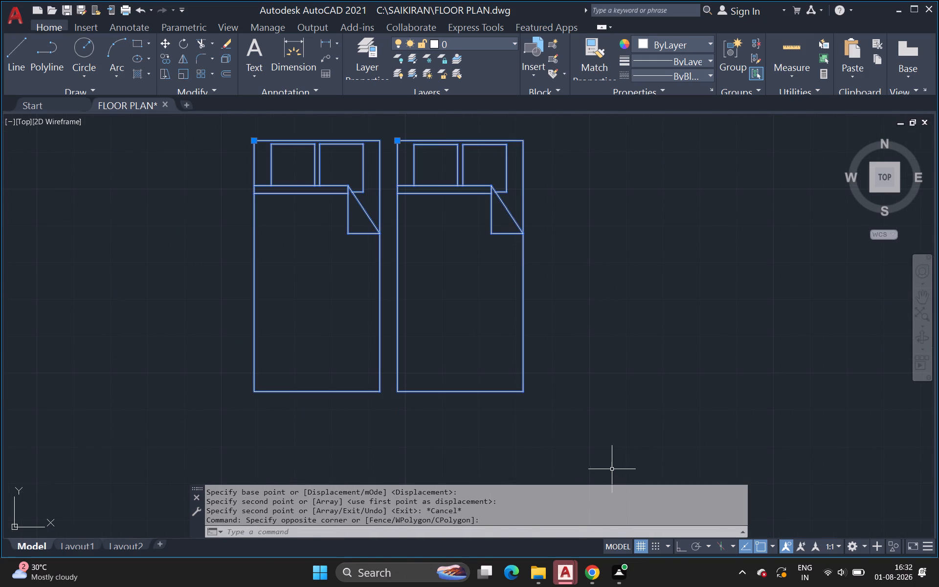
pyautogui.write('SC')
pyautogui.scroll(-3, 590, 472)
pyautogui.moveTo(594, 474); pyautogui.dragTo(661, 438, button='middle')
pyautogui.scroll(-2, 595, 474)
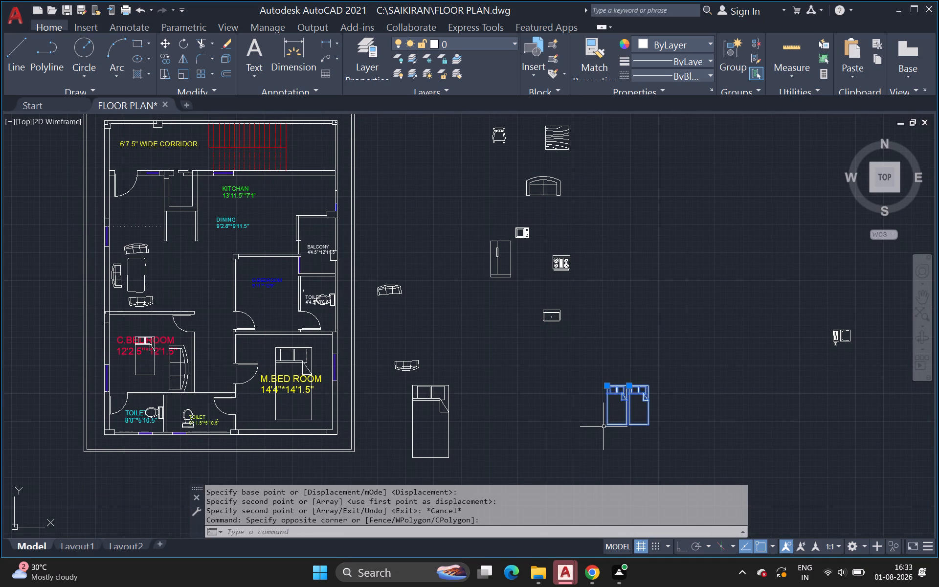
pyautogui.write('SC')
pyautogui.press('Return')
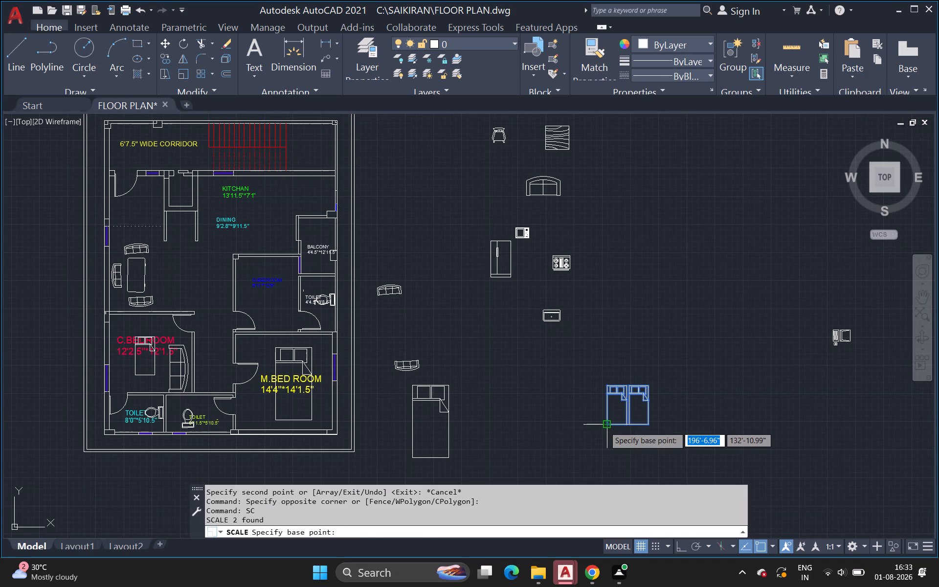
pyautogui.click(604, 427)
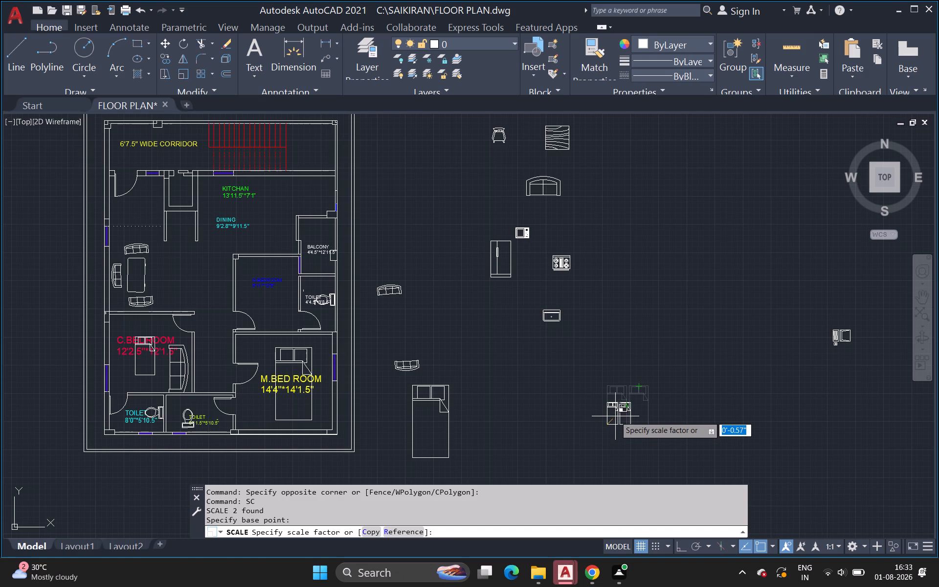
pyautogui.click(615, 416)
# Copy the reduced bed pair from its bottom-right corner about 54'10" west-northwest into the middle of G.BEDROOM.
pyautogui.moveTo(598, 372); pyautogui.dragTo(598, 373)
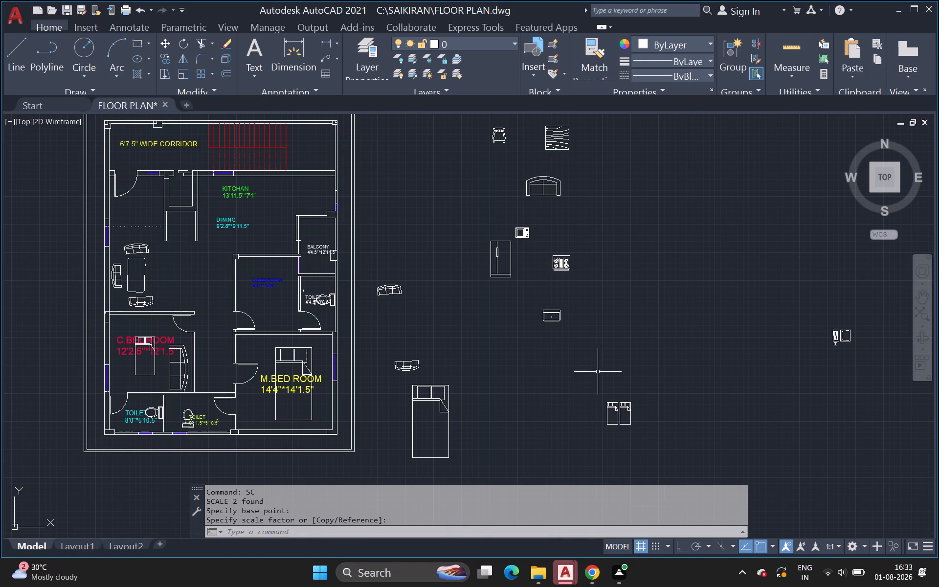
pyautogui.moveTo(598, 373); pyautogui.dragTo(606, 407)
pyautogui.click(650, 451)
pyautogui.write('CO')
pyautogui.press('Return')
pyautogui.scroll(2, 631, 430)
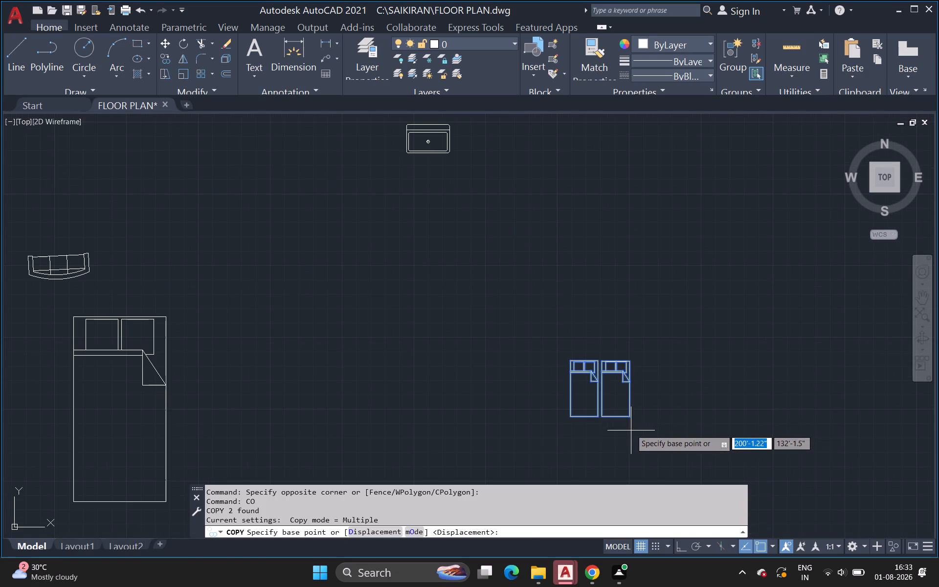
pyautogui.click(630, 417)
pyautogui.scroll(-3, 406, 311)
pyautogui.moveTo(538, 390); pyautogui.dragTo(639, 449, button='middle')
pyautogui.scroll(1, 639, 449)
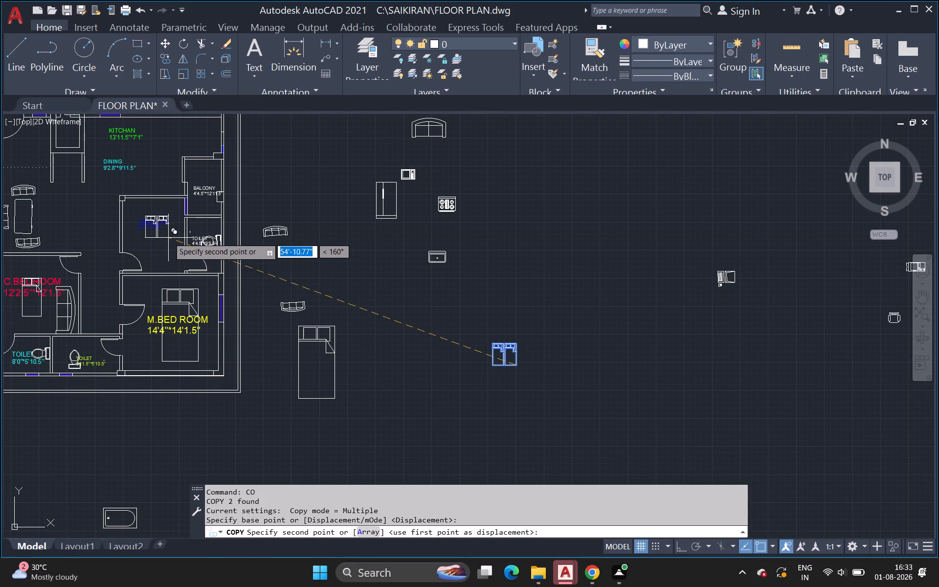
pyautogui.scroll(1, 169, 238)
pyautogui.moveTo(169, 238); pyautogui.dragTo(226, 233, button='middle')
pyautogui.scroll(1, 224, 240)
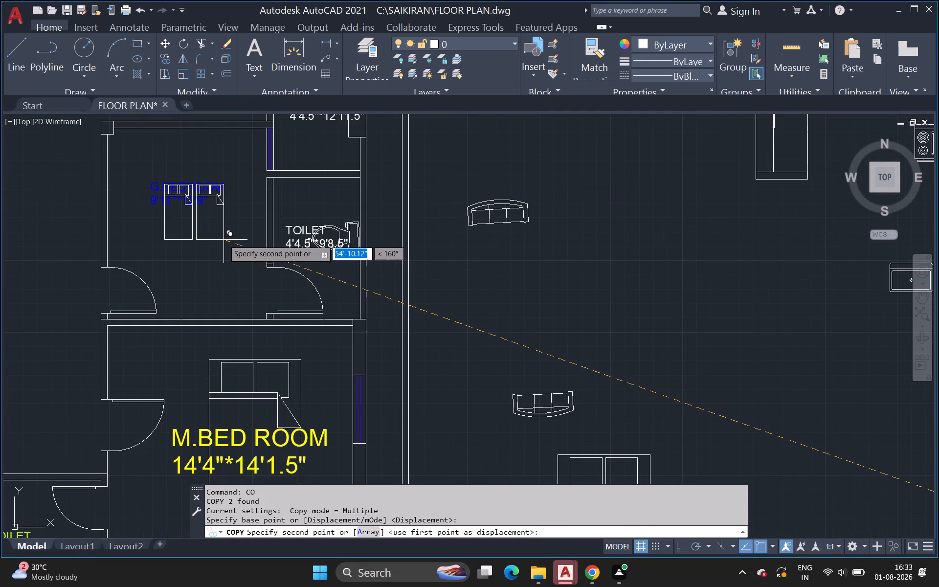
pyautogui.click(224, 237)
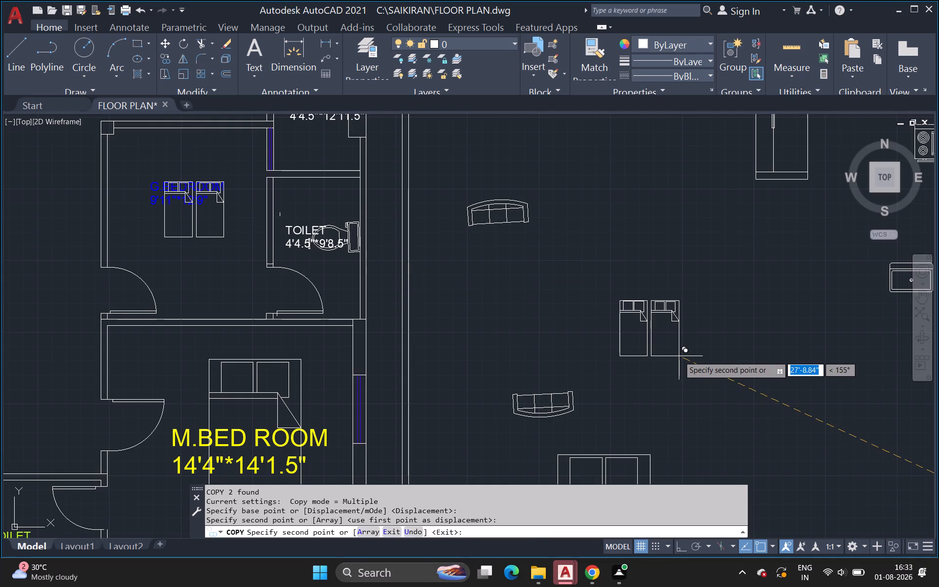
pyautogui.press('Escape')
# Rotate the chair east of the plan about a quarter turn clockwise around its east armrest's front end, so its back faces east.
pyautogui.scroll(-1, 703, 345)
pyautogui.moveTo(702, 348); pyautogui.dragTo(688, 419, button='middle')
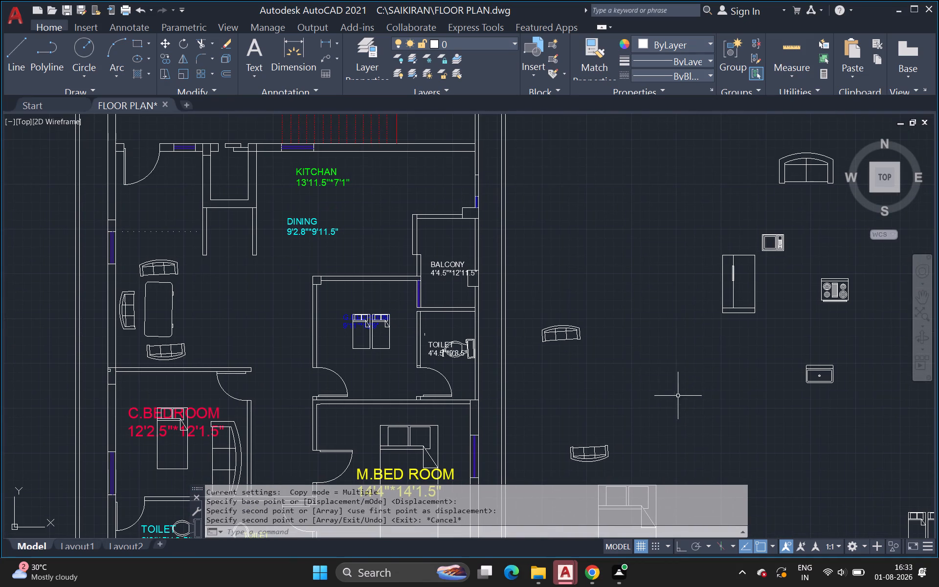
pyautogui.moveTo(714, 377); pyautogui.dragTo(550, 445, button='middle')
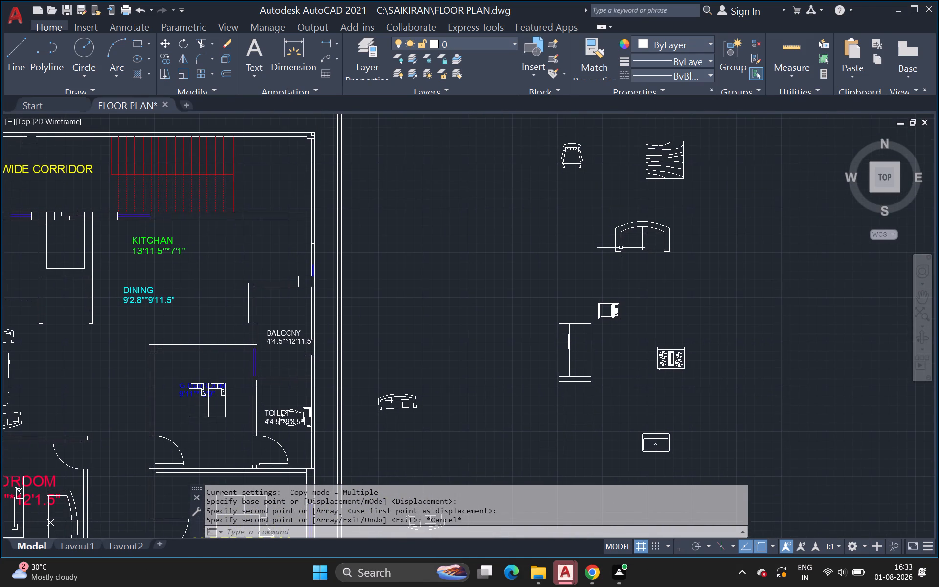
pyautogui.moveTo(546, 135); pyautogui.dragTo(551, 135)
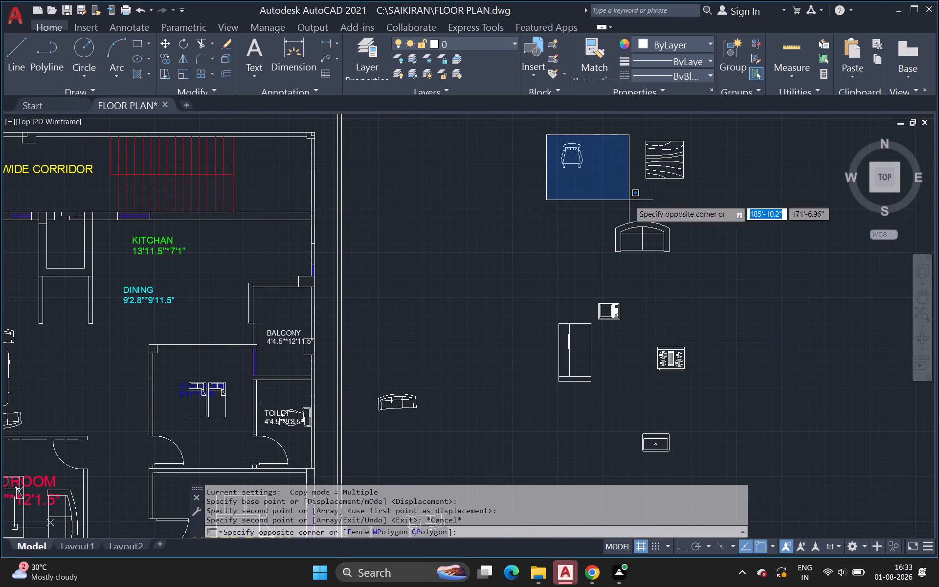
pyautogui.click(629, 200)
pyautogui.press('r')
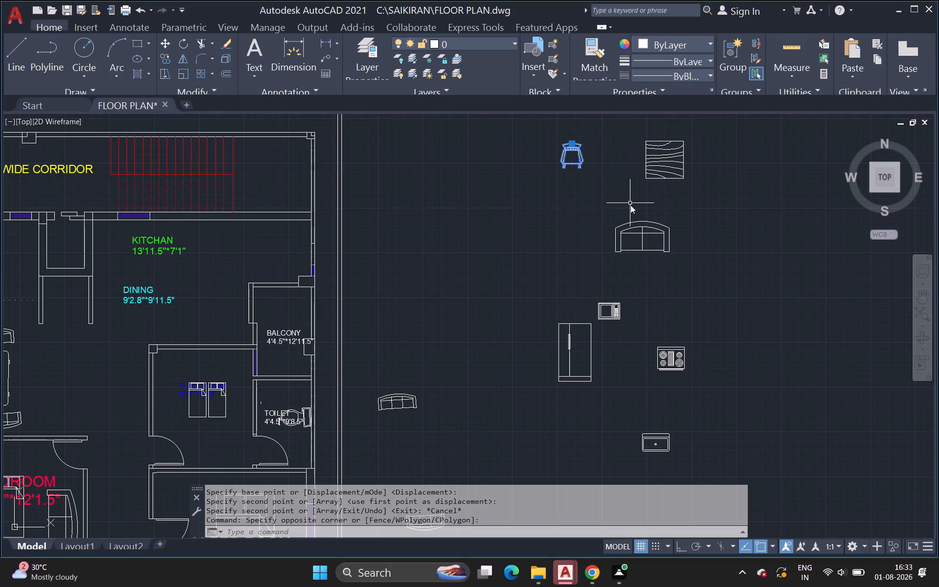
pyautogui.press('o')
pyautogui.press('Return')
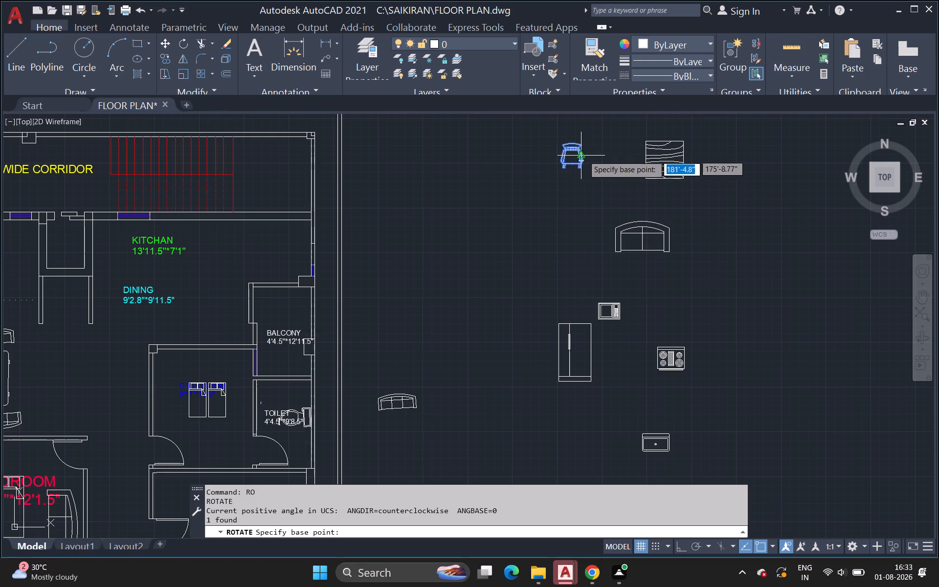
pyautogui.scroll(3, 582, 167)
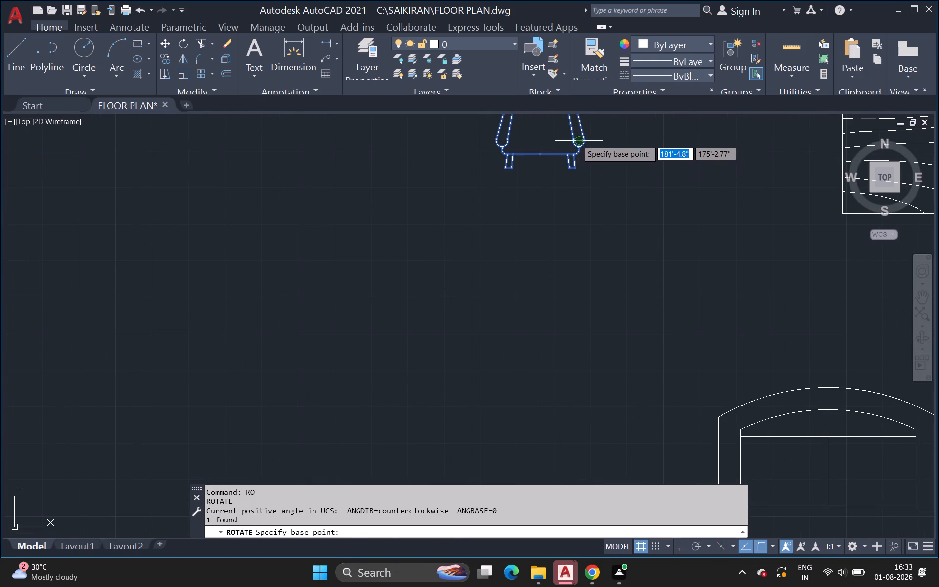
pyautogui.click(577, 140)
pyautogui.moveTo(583, 208); pyautogui.dragTo(574, 315, button='middle')
pyautogui.scroll(-1, 584, 213)
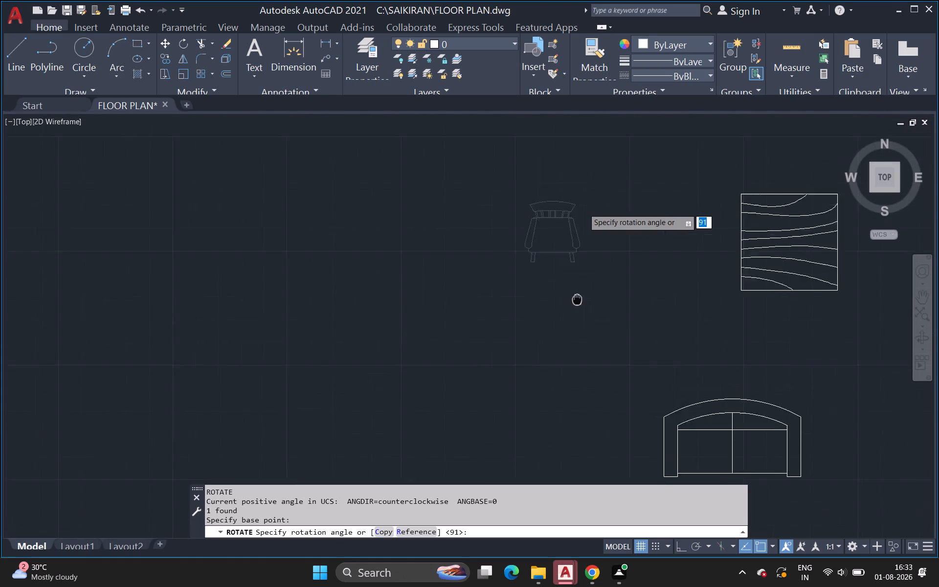
pyautogui.moveTo(574, 315); pyautogui.dragTo(571, 328, button='middle')
pyautogui.click(567, 330)
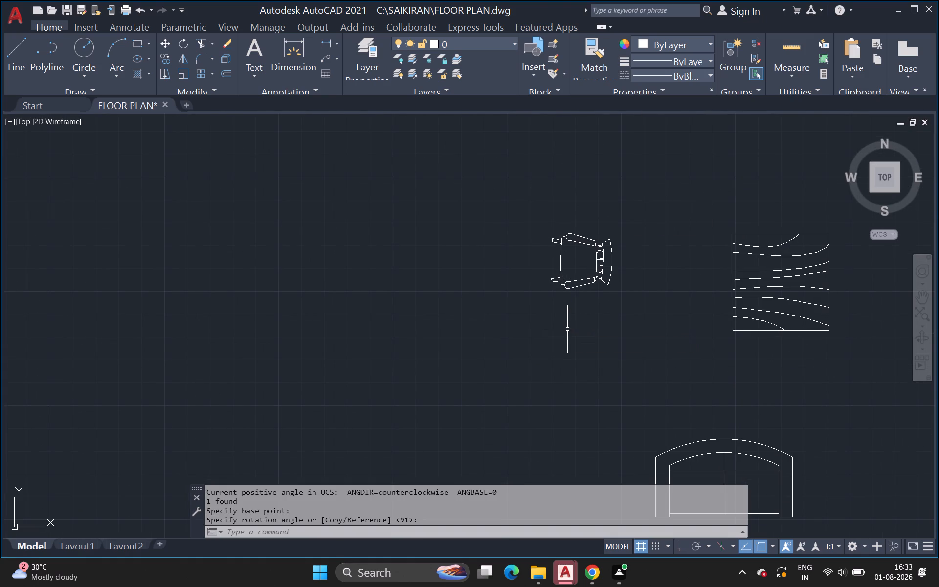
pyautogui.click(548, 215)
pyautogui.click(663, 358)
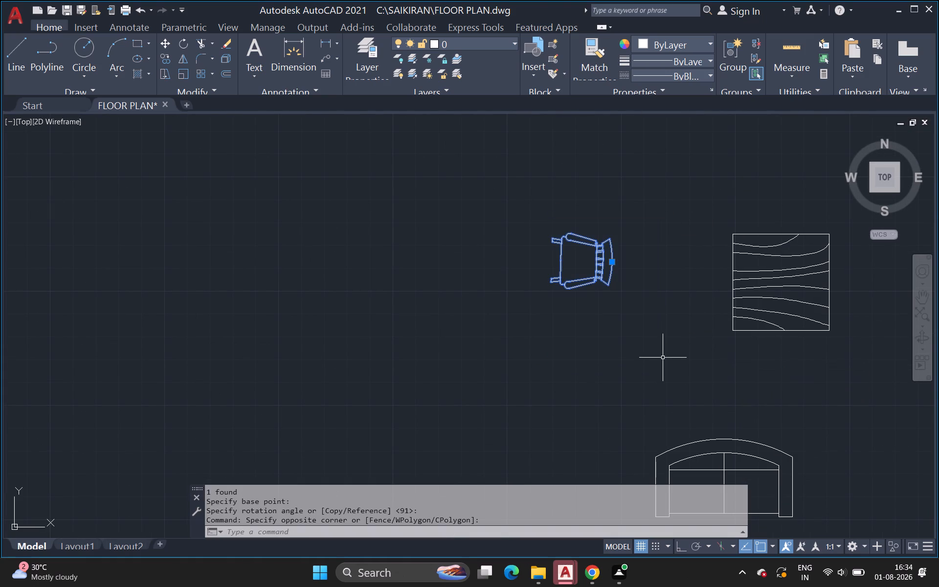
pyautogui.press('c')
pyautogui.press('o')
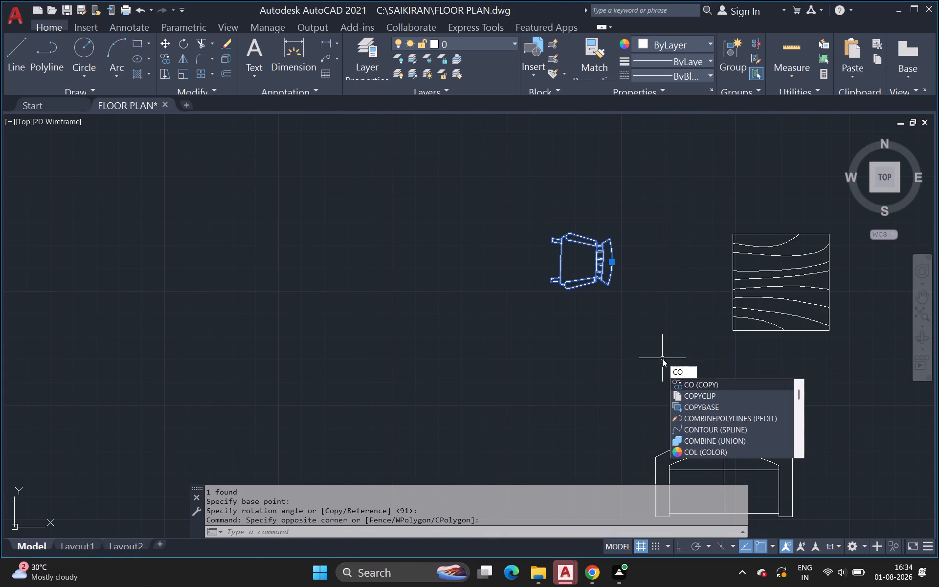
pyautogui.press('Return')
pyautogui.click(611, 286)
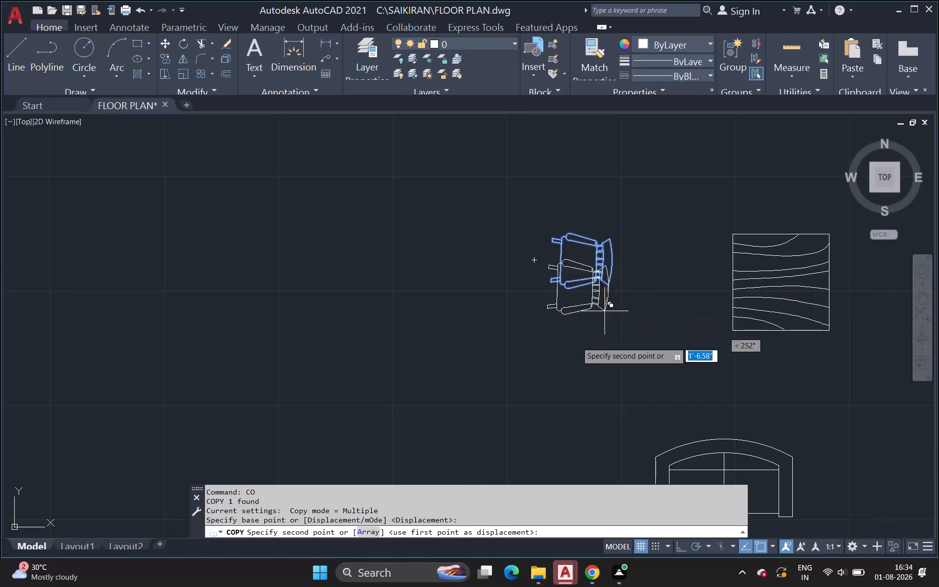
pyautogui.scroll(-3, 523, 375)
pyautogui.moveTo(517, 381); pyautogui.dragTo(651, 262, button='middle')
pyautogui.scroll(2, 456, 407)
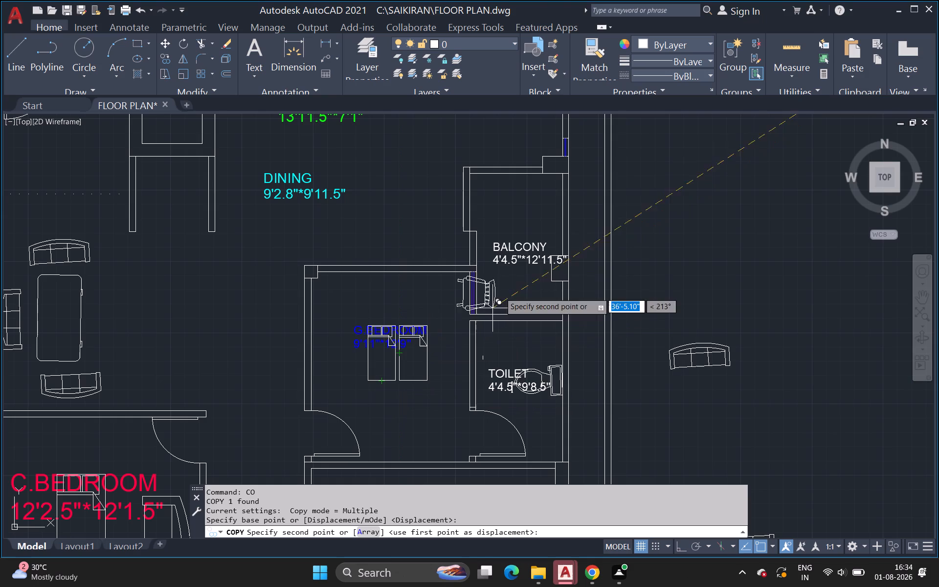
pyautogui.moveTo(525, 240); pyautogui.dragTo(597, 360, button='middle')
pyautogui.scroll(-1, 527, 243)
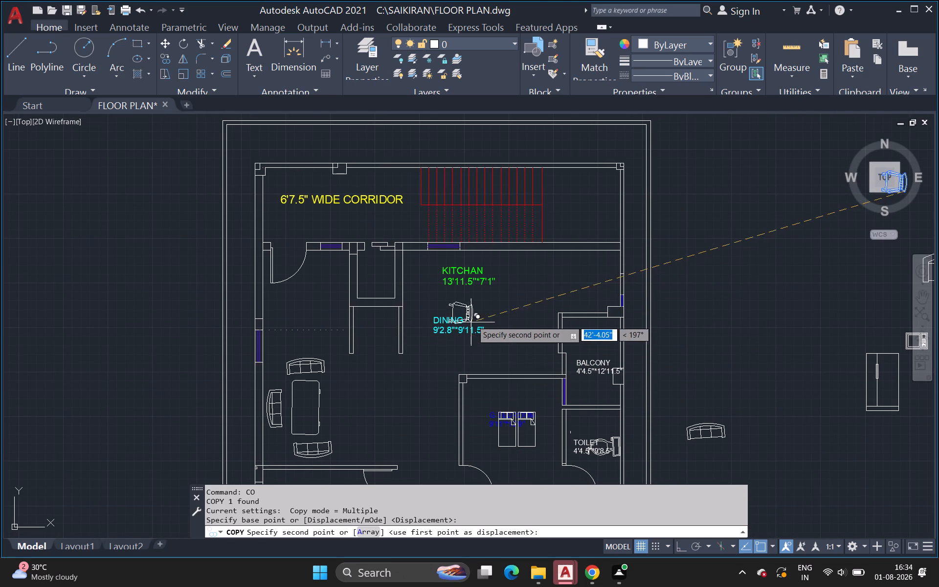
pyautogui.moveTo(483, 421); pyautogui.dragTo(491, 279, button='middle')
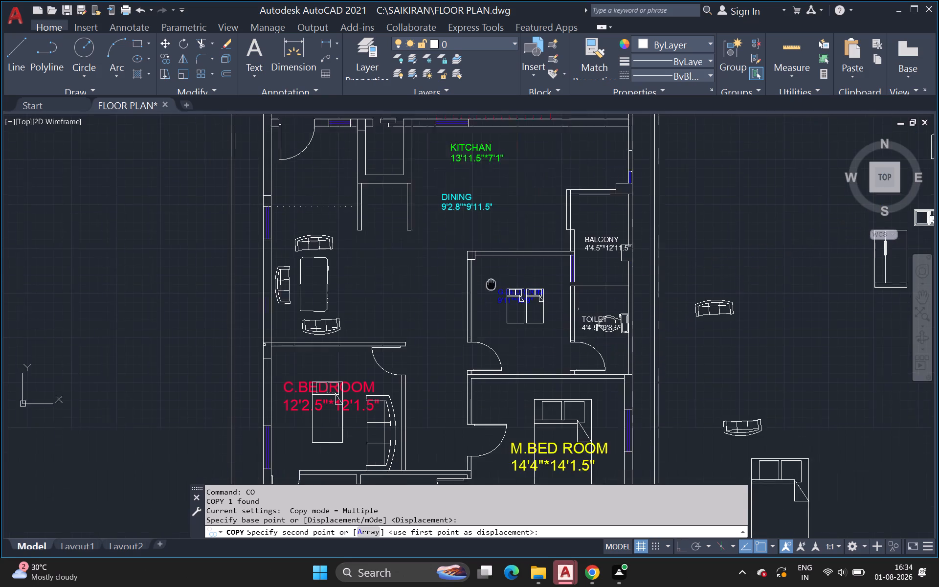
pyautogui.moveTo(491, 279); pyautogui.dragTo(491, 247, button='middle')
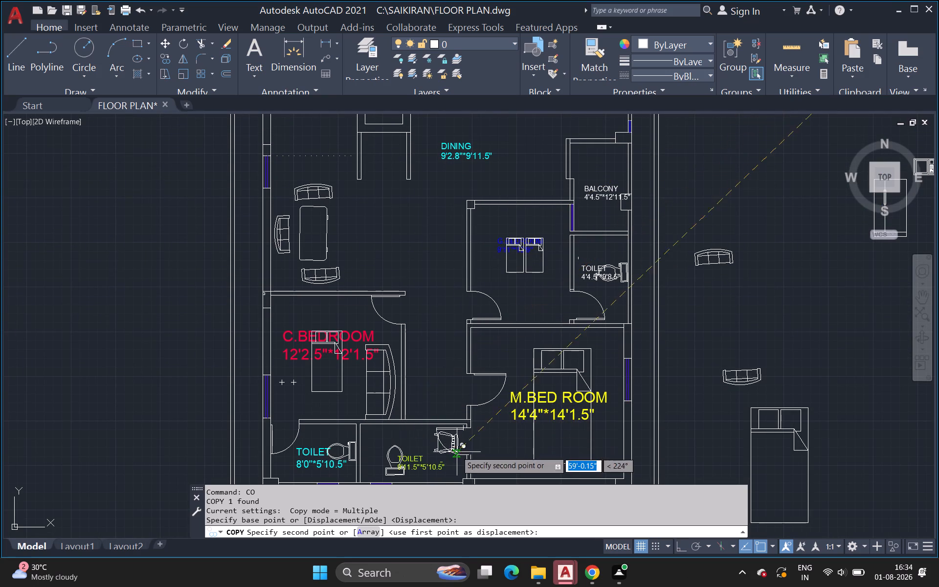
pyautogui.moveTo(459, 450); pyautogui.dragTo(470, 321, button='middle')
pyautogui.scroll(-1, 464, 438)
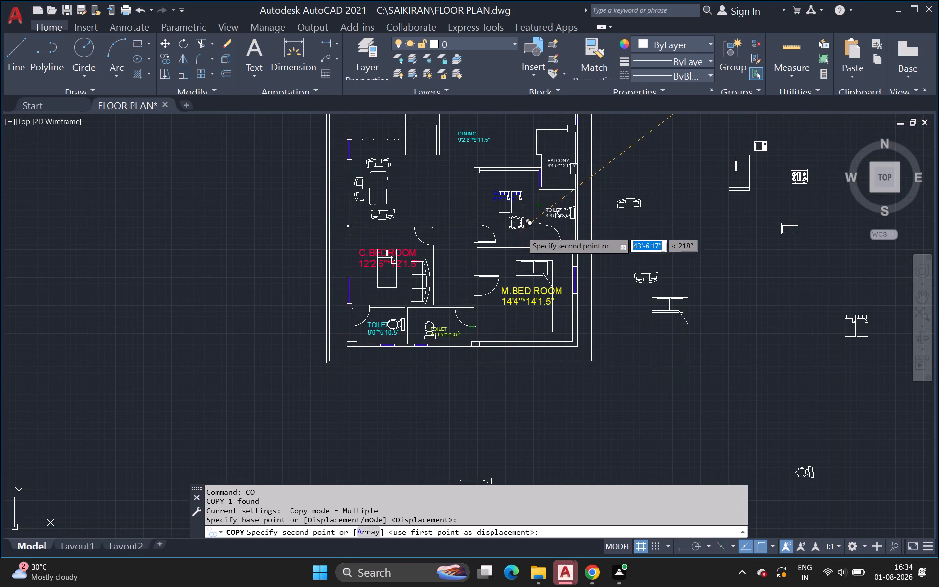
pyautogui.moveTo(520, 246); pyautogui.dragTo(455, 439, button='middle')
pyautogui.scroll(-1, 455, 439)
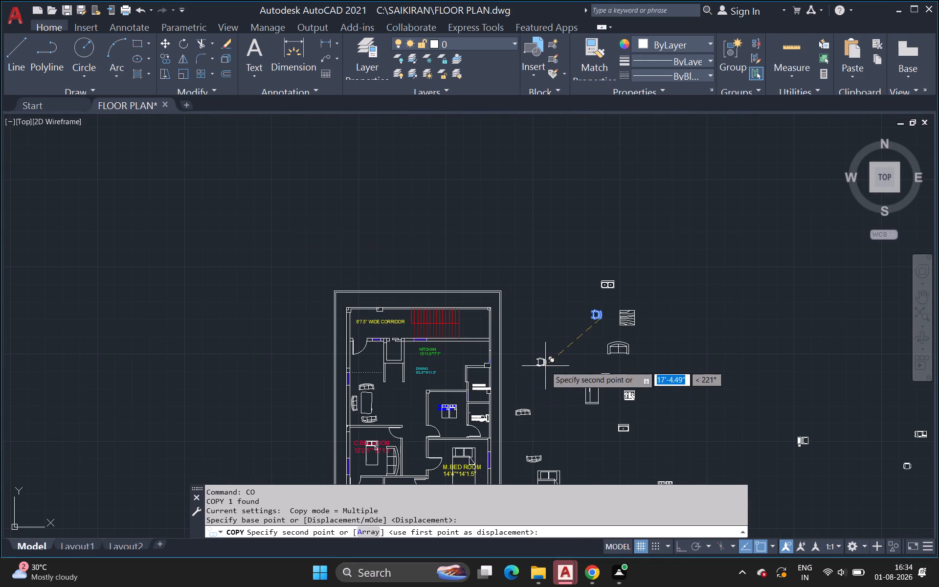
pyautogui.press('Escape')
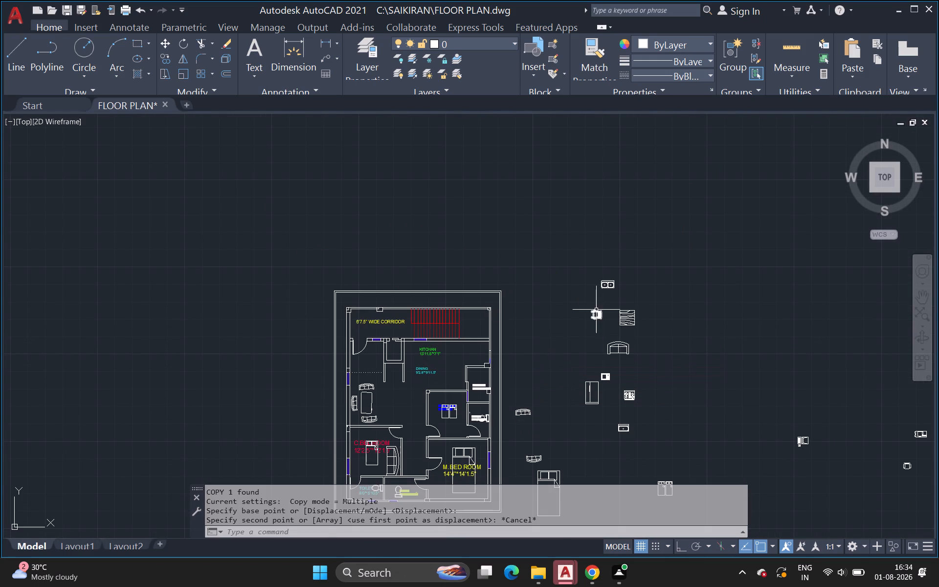
# Mirror the rotated chair across a near-vertical line at its front legs, keeping the original chair.
pyautogui.scroll(2, 595, 309)
pyautogui.click(574, 309)
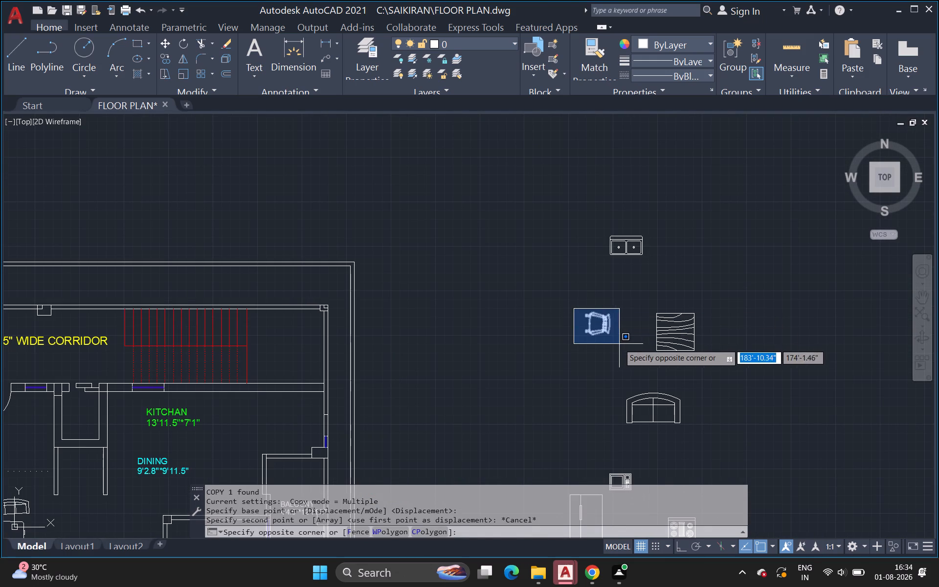
pyautogui.click(619, 344)
pyautogui.press('m')
pyautogui.press('i')
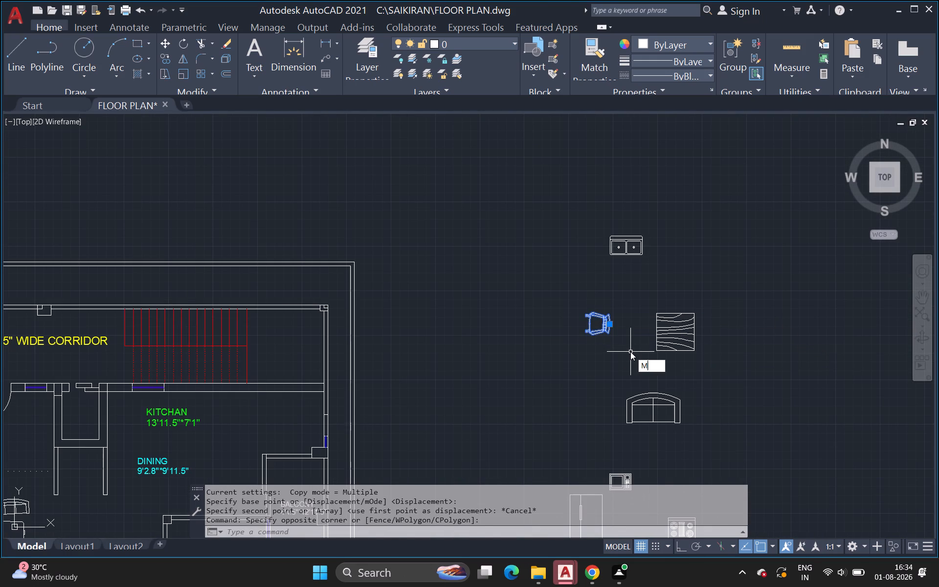
pyautogui.press('Return')
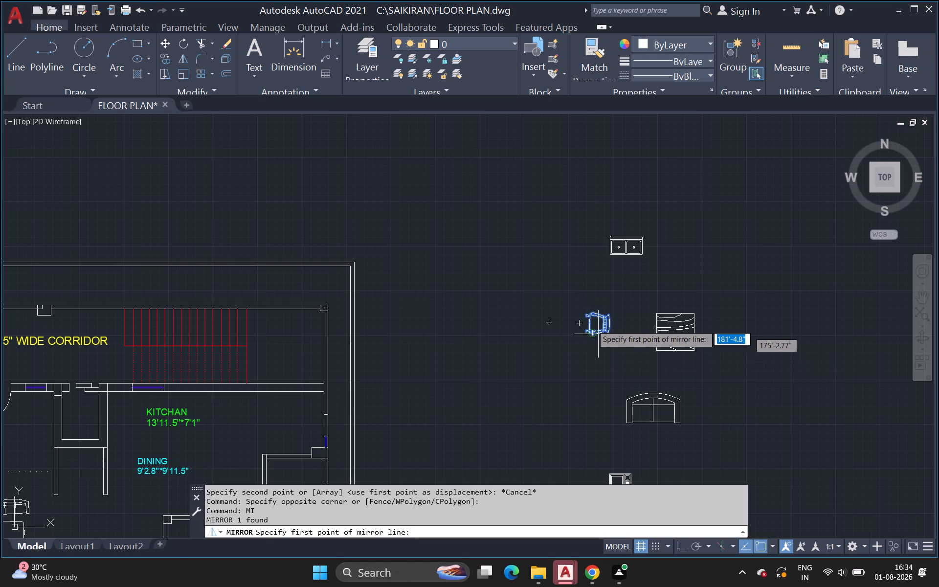
pyautogui.click(587, 312)
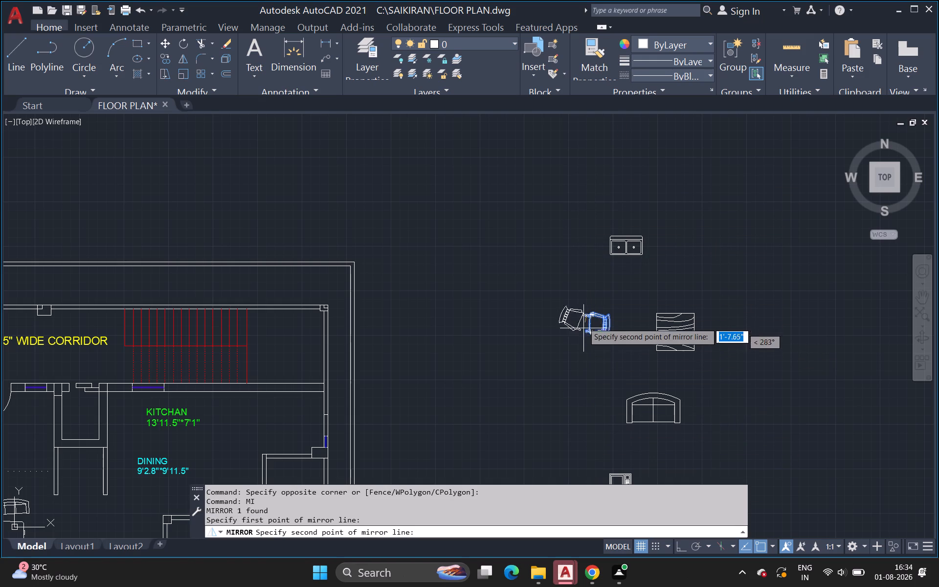
pyautogui.click(587, 242)
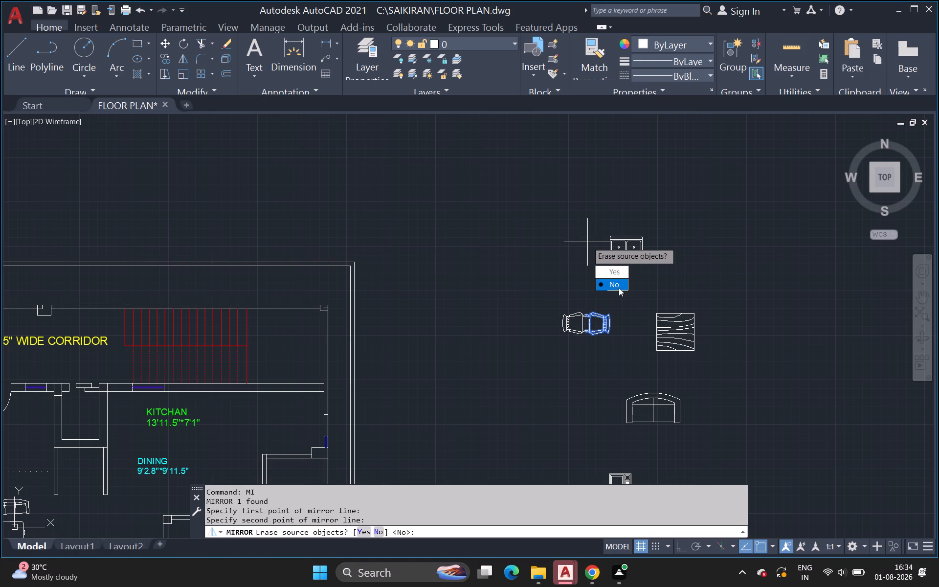
pyautogui.moveTo(619, 283); pyautogui.dragTo(588, 242)
# Move the mirrored chair a short distance west-northwest, so it stands clear of the original chair.
pyautogui.click(565, 323)
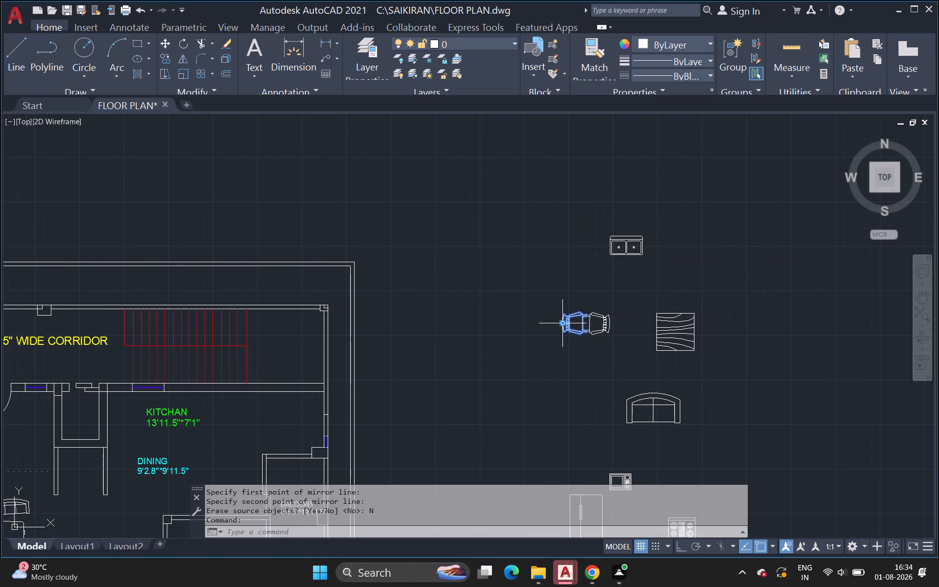
pyautogui.press('m')
pyautogui.press('space')
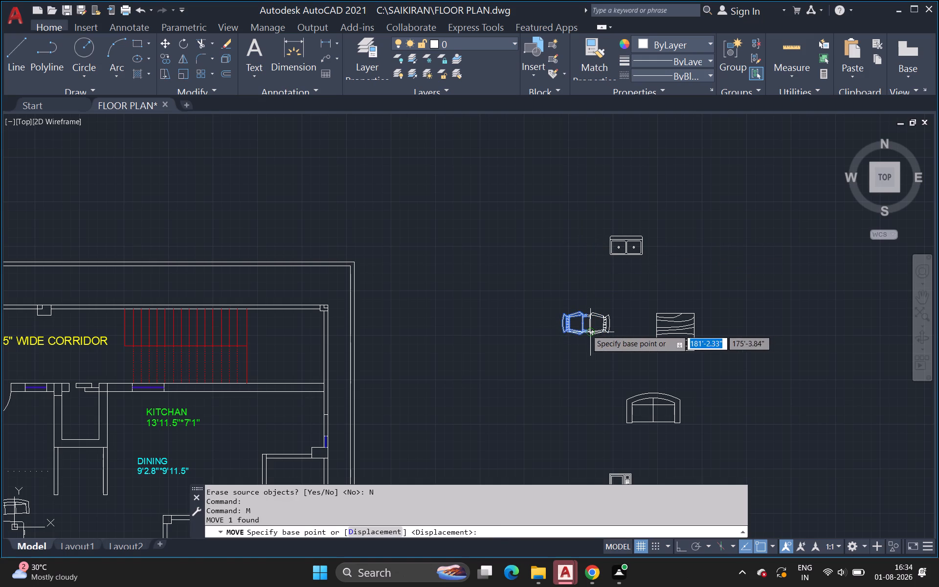
pyautogui.click(575, 326)
pyautogui.click(530, 320)
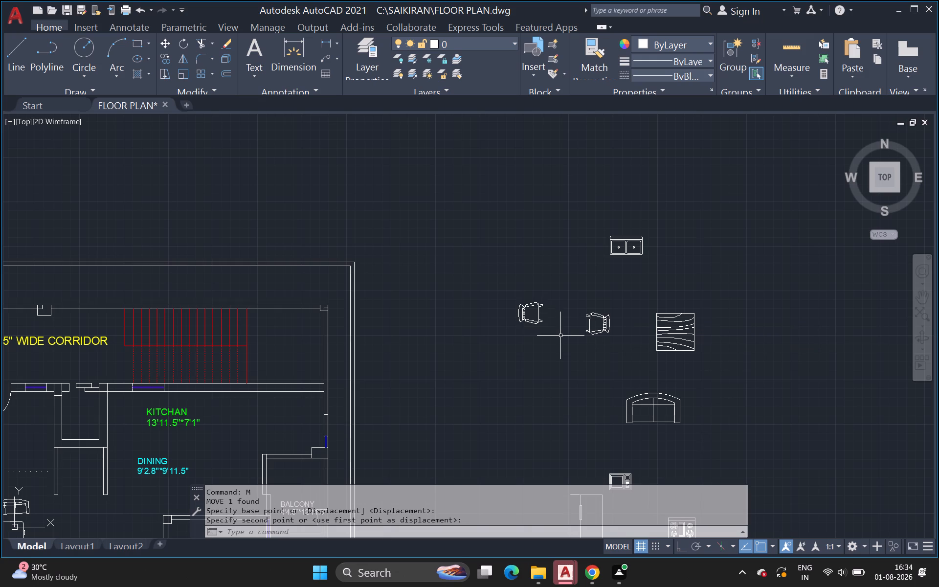
pyautogui.press('Escape')
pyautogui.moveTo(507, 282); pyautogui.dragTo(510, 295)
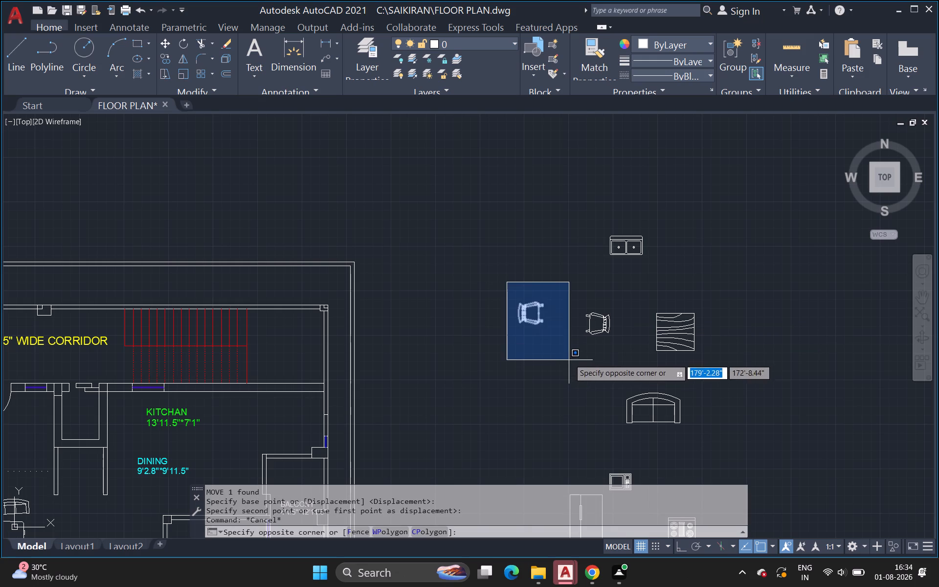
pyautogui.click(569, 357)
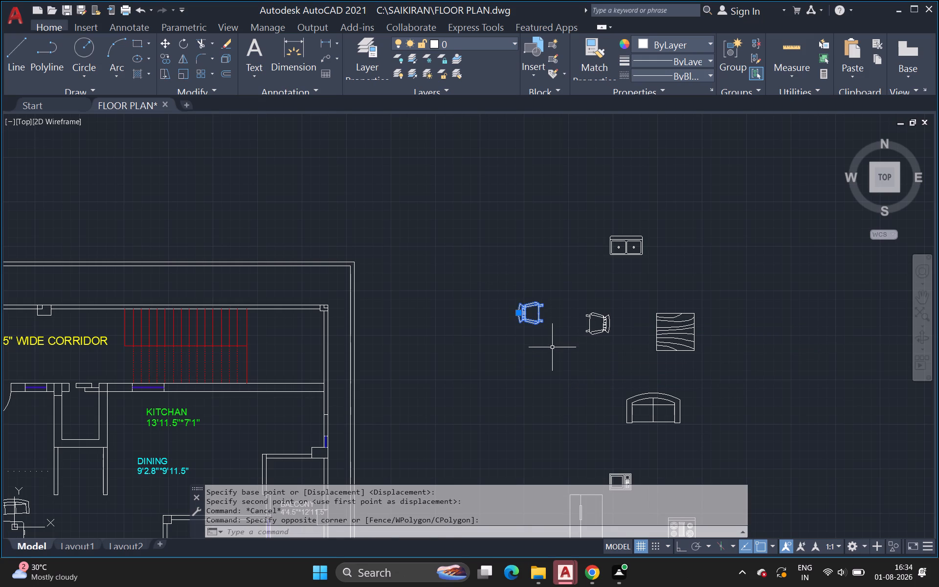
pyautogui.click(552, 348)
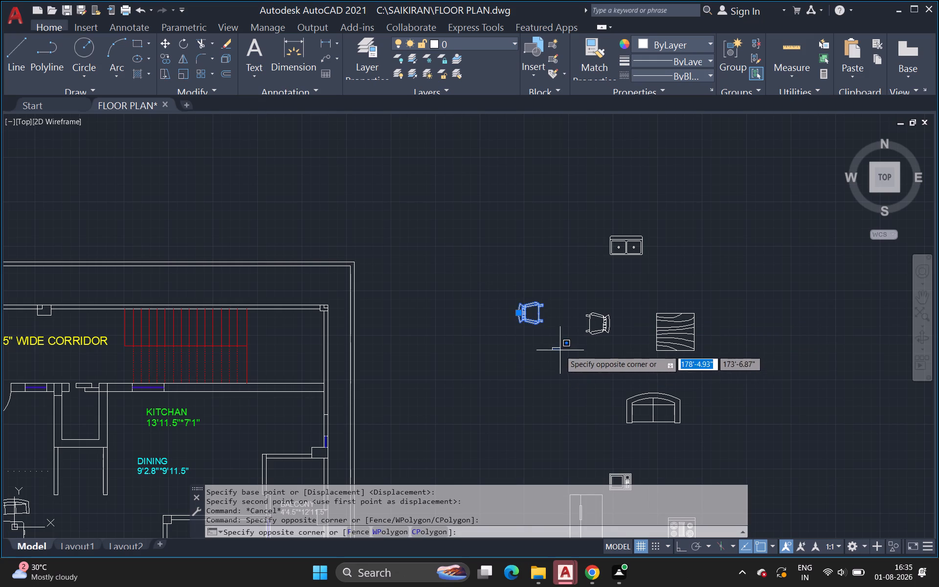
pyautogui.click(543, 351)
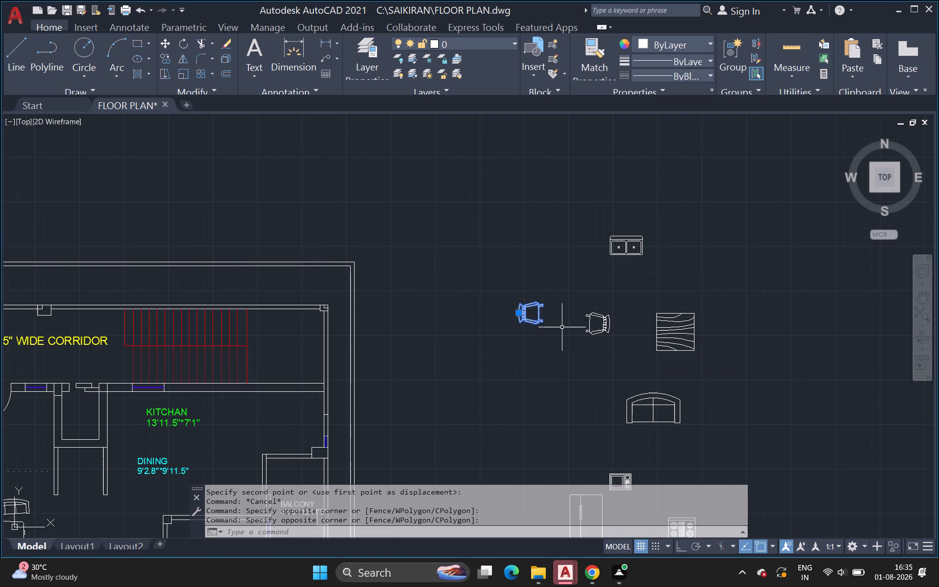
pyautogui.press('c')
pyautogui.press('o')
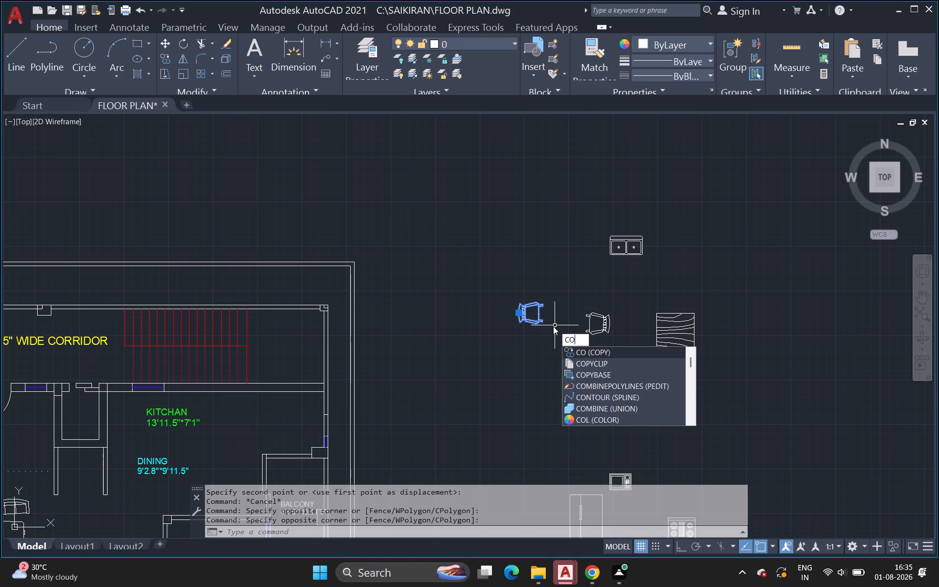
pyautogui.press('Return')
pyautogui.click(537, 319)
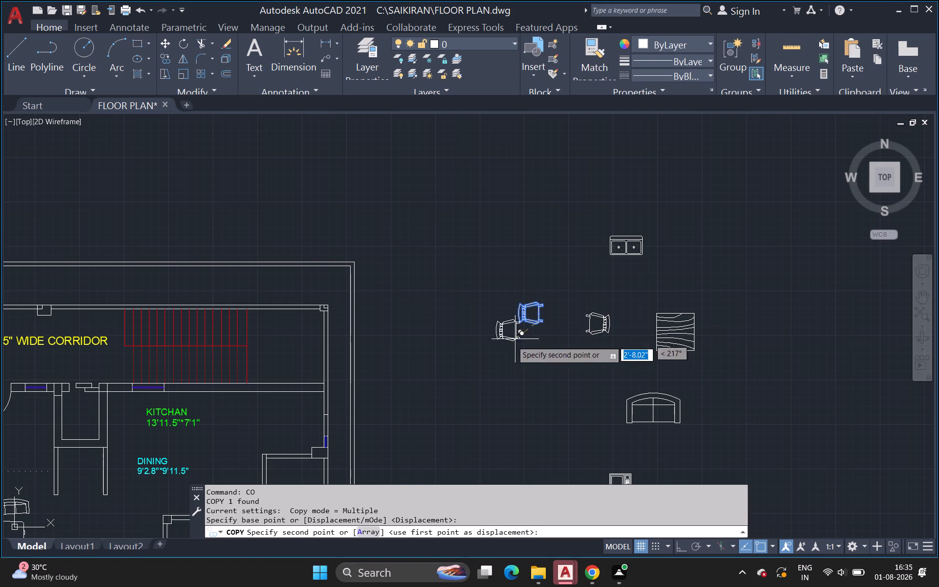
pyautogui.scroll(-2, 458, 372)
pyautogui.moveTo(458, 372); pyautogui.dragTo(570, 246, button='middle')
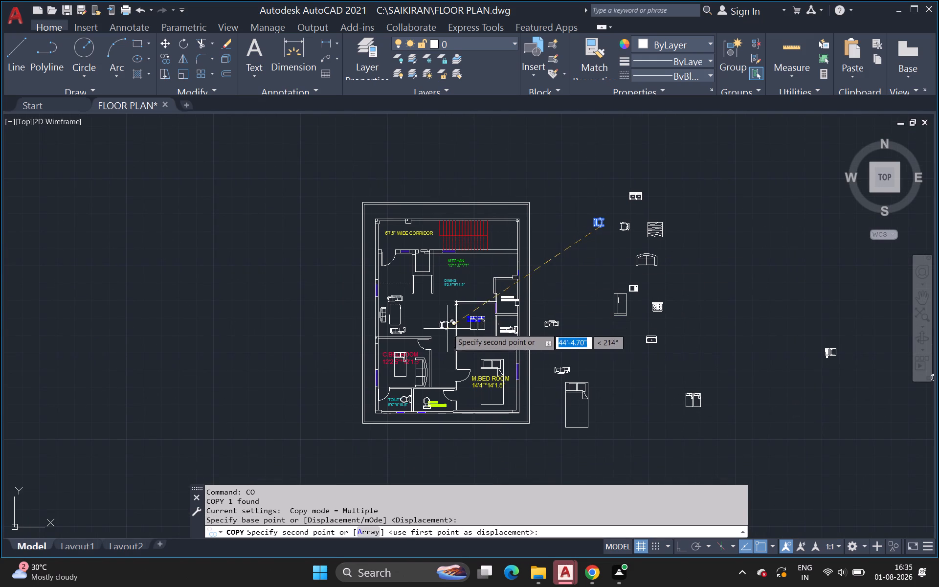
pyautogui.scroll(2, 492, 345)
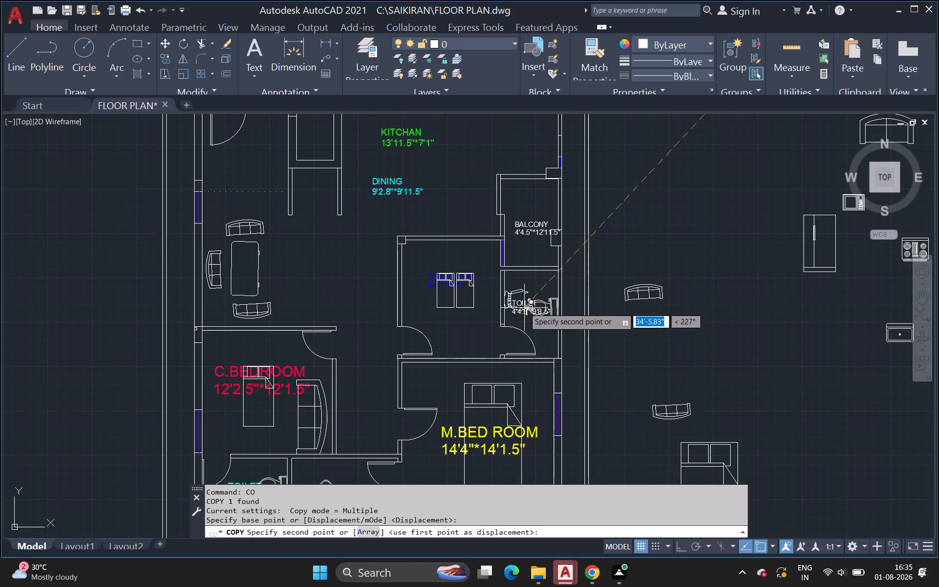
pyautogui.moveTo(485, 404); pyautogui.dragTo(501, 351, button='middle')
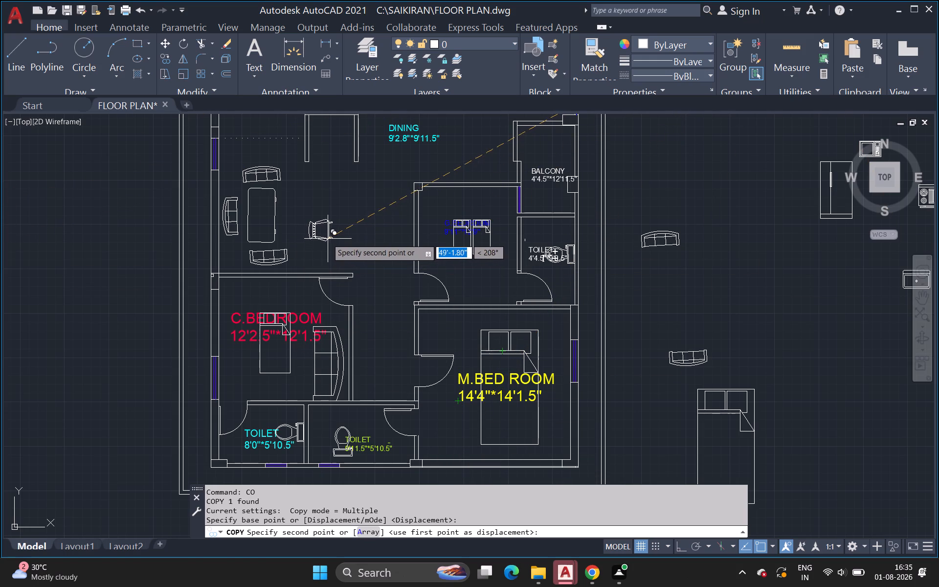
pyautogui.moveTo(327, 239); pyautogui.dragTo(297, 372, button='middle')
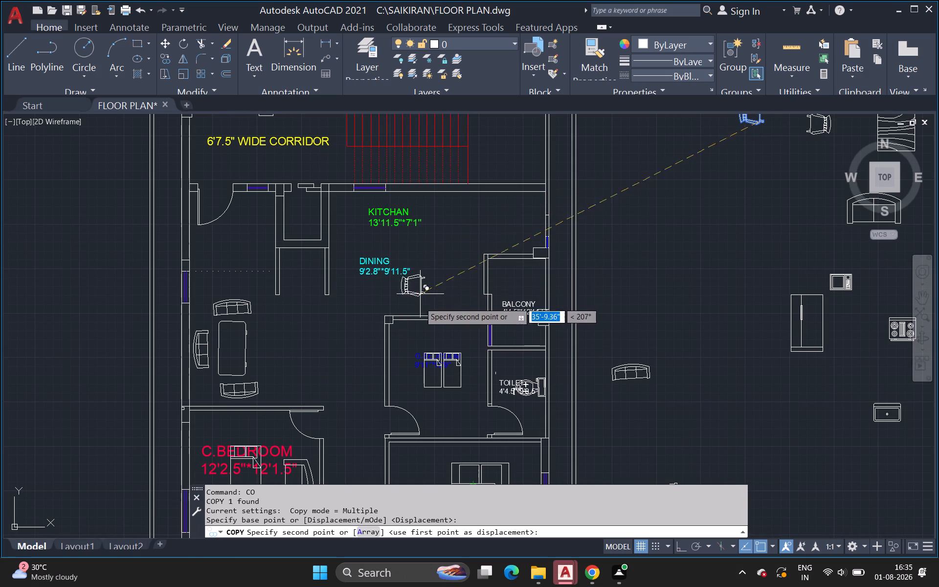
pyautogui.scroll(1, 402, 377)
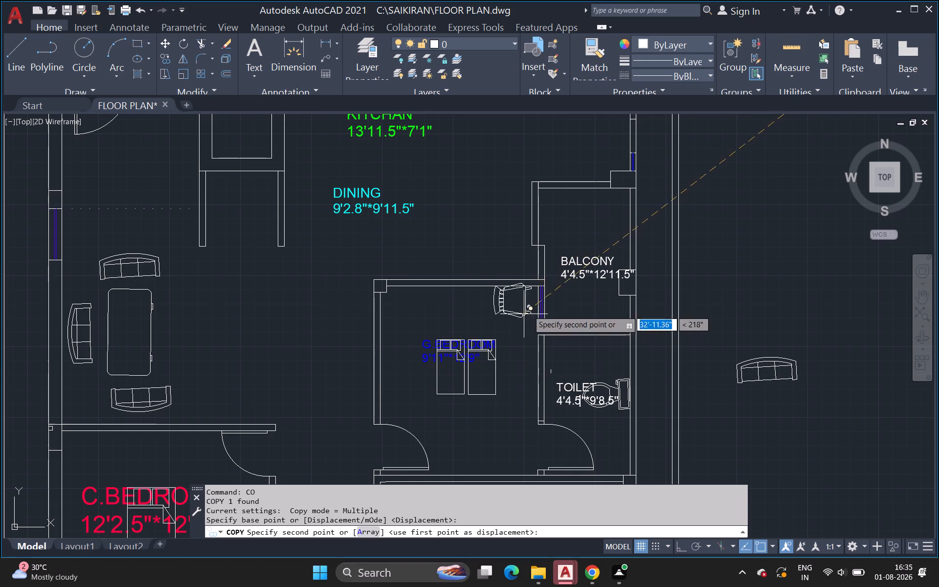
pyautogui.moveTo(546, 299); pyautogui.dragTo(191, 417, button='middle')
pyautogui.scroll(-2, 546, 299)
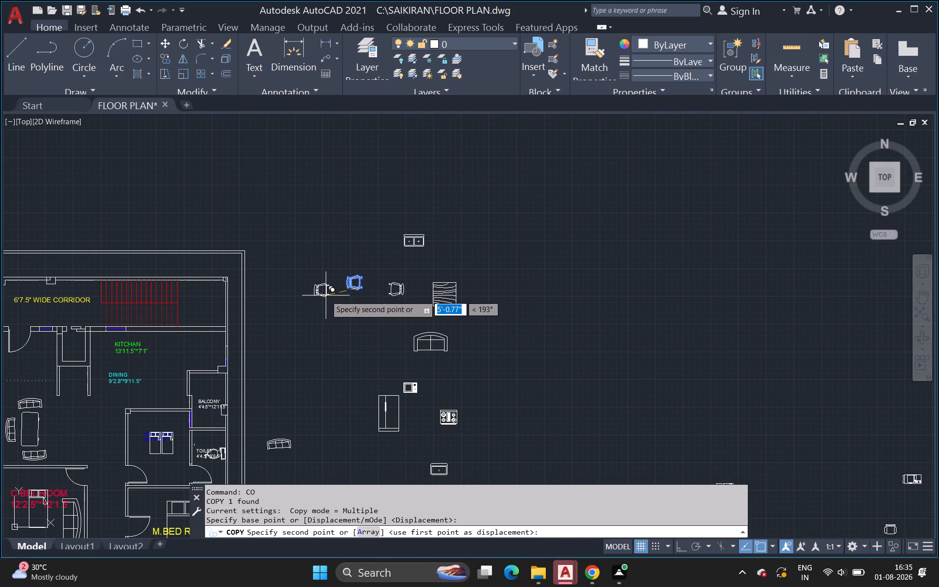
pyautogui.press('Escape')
# Scale the mirrored chair east of the plan by a factor of about 0.47 from the south end of its backrest.
pyautogui.moveTo(337, 260); pyautogui.dragTo(338, 264)
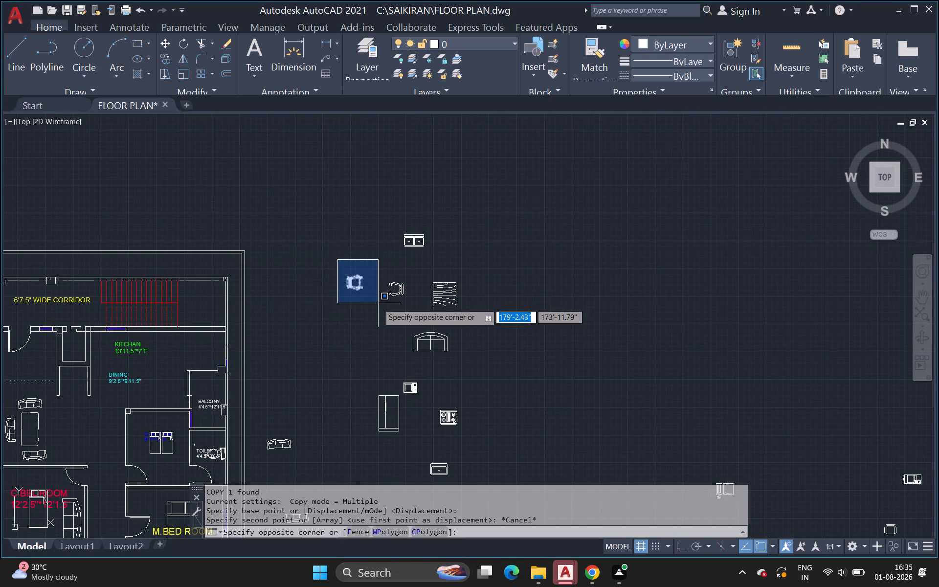
pyautogui.click(378, 304)
pyautogui.press('s')
pyautogui.press('c')
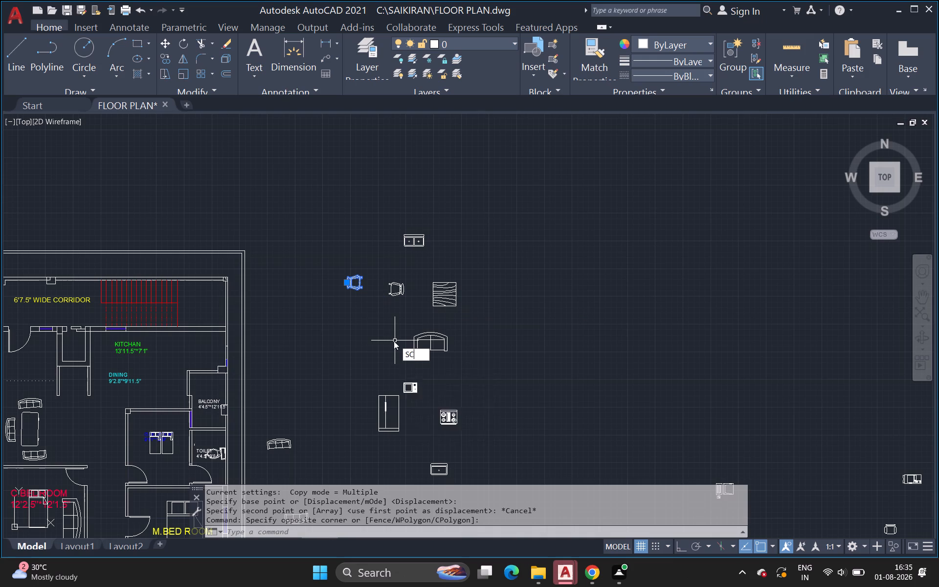
pyautogui.click(427, 363)
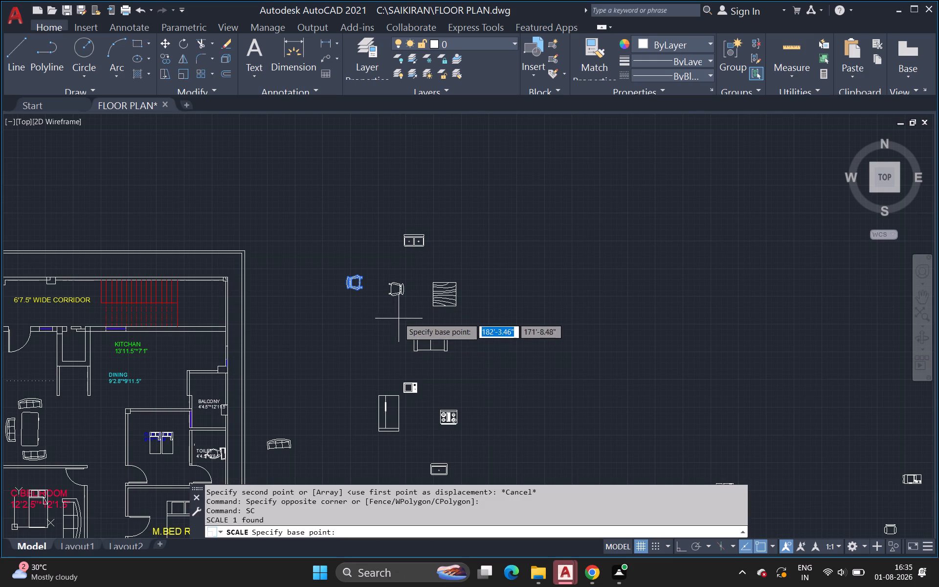
pyautogui.scroll(3, 342, 282)
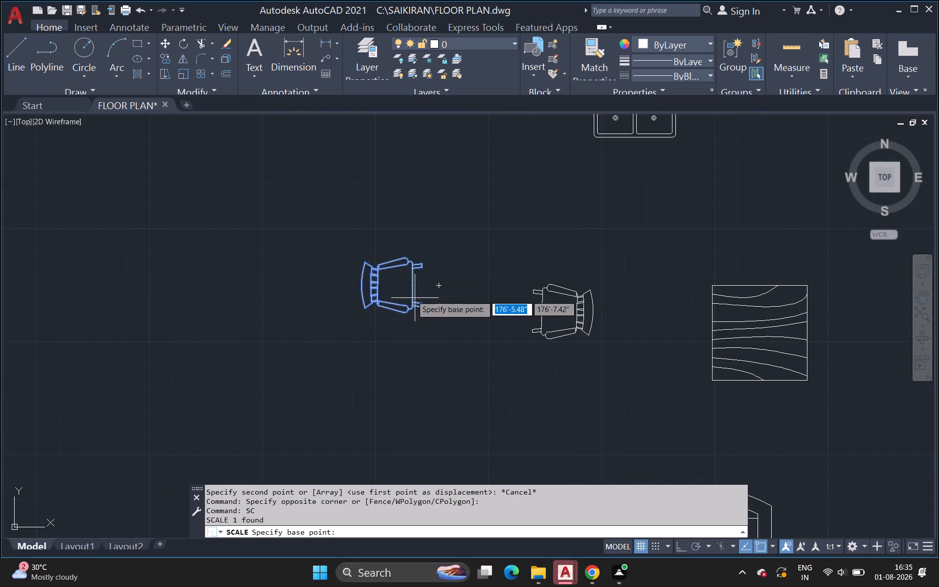
pyautogui.click(365, 311)
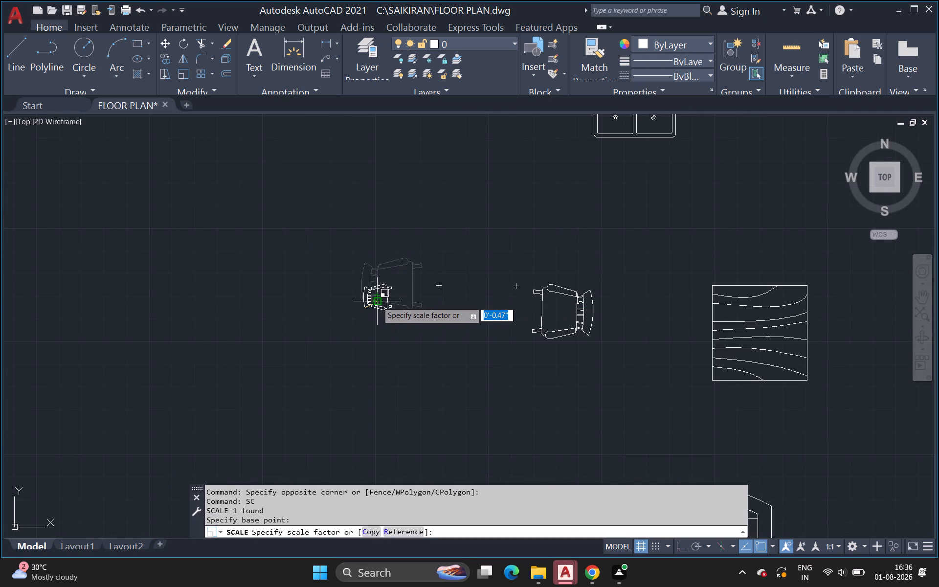
pyautogui.click(377, 301)
# Copy the reduced chair from its southern front leg about 40' southwest into G.BEDROOM, just west of the bed pair.
pyautogui.moveTo(350, 279); pyautogui.dragTo(357, 289)
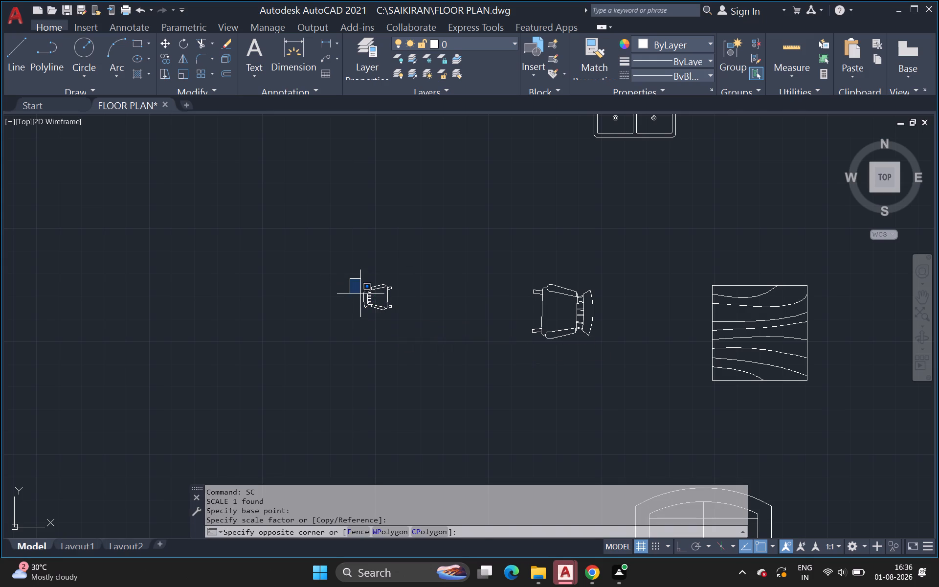
pyautogui.click(418, 337)
pyautogui.press('c')
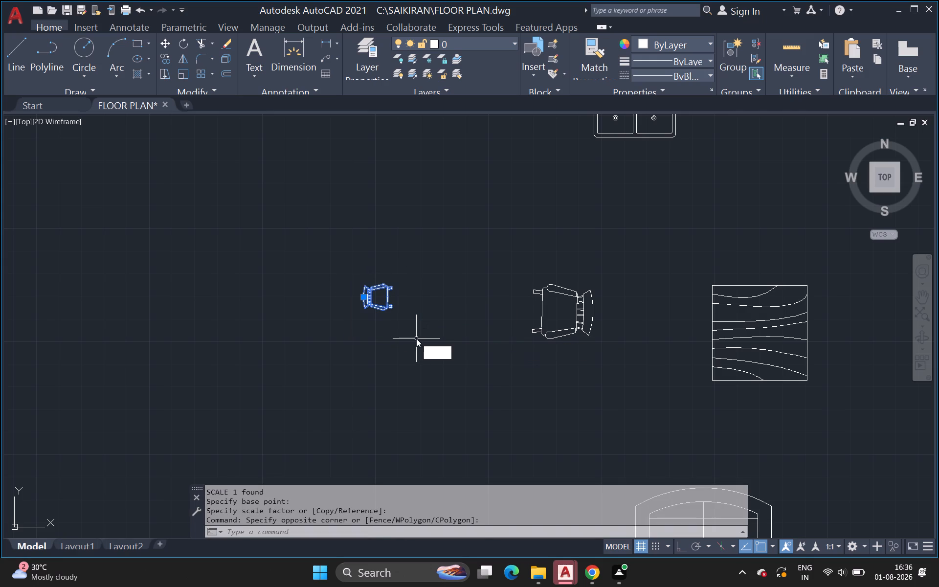
pyautogui.press('o')
pyautogui.press('Return')
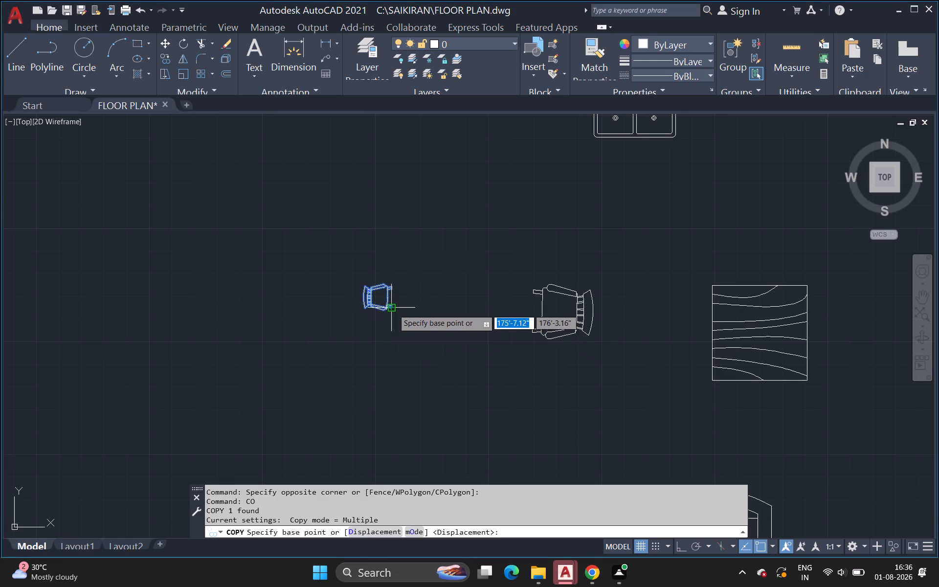
pyautogui.click(393, 309)
pyautogui.scroll(-1, 291, 400)
pyautogui.moveTo(291, 401); pyautogui.dragTo(388, 320, button='middle')
pyautogui.scroll(-3, 38, 432)
pyautogui.moveTo(38, 433); pyautogui.dragTo(96, 411, button='middle')
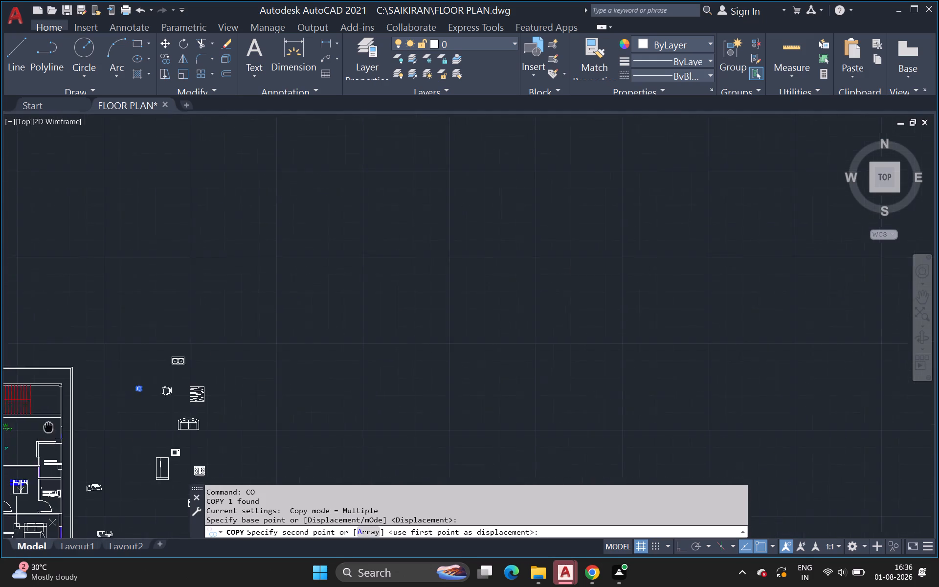
pyautogui.moveTo(96, 411); pyautogui.dragTo(276, 358, button='middle')
pyautogui.scroll(2, 251, 387)
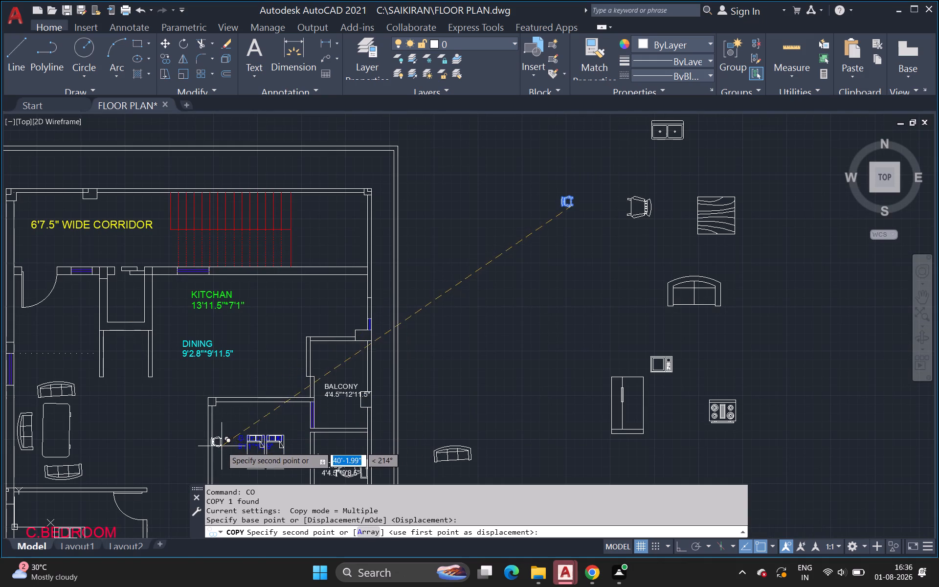
pyautogui.click(229, 445)
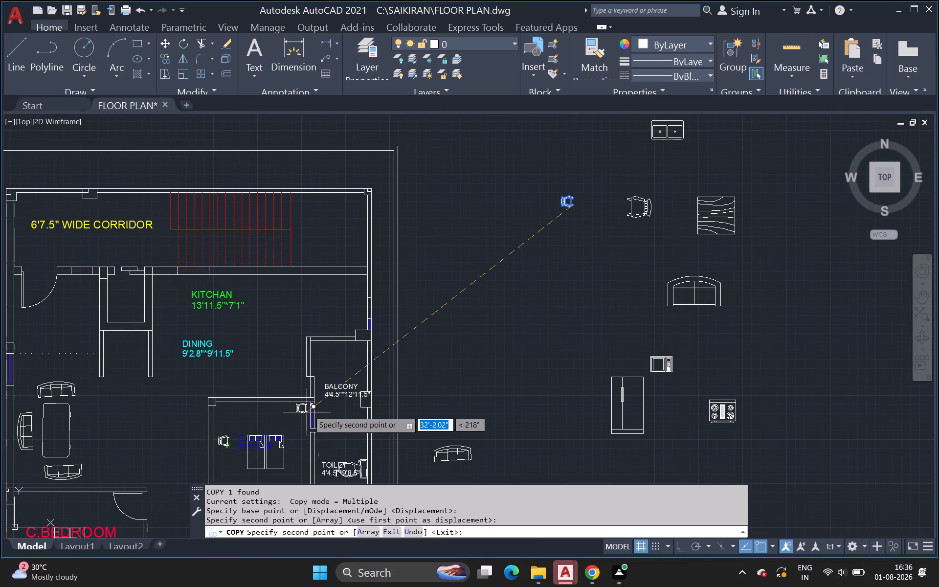
pyautogui.press('Escape')
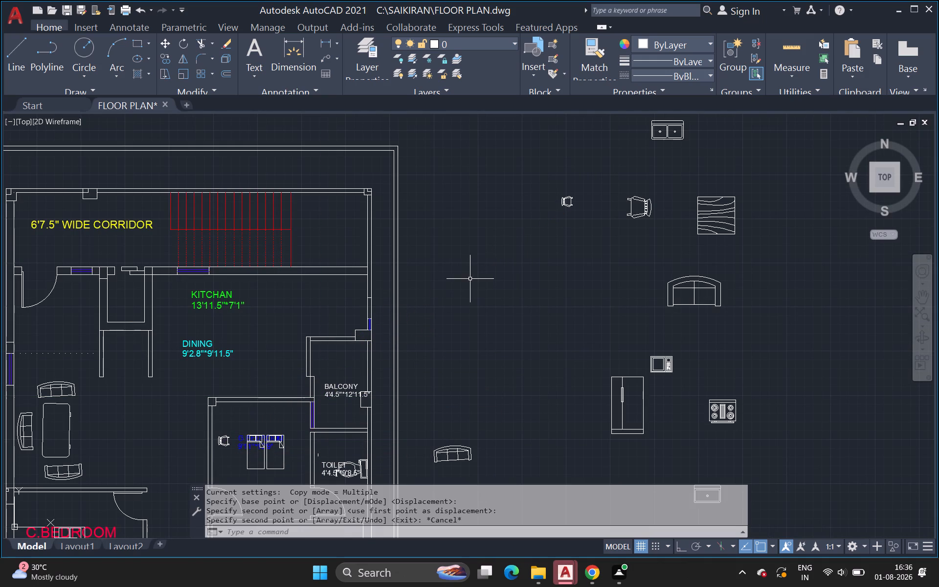
# Rotate the reduced chair east of the plan about a quarter turn clockwise around its northern front leg's end, so its back faces north.
pyautogui.moveTo(511, 259); pyautogui.dragTo(426, 326, button='middle')
pyautogui.scroll(-1, 512, 259)
pyautogui.scroll(-1, 425, 328)
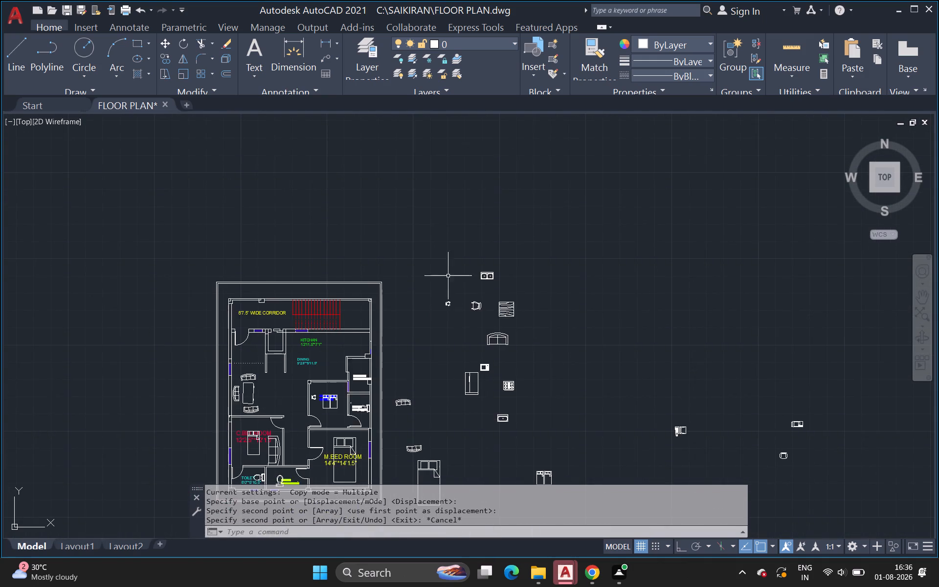
pyautogui.scroll(2, 453, 274)
pyautogui.click(422, 338)
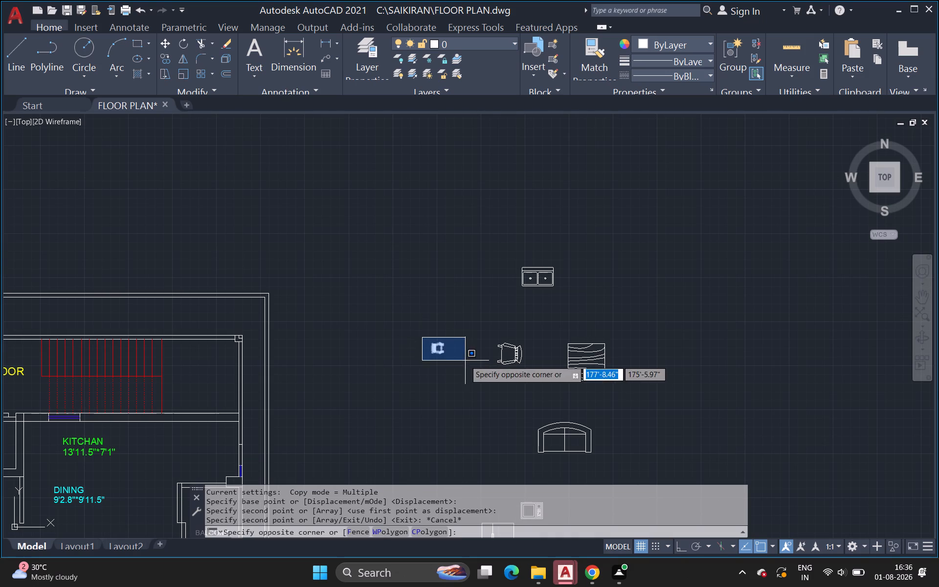
pyautogui.click(465, 361)
pyautogui.scroll(3, 446, 355)
pyautogui.scroll(2, 433, 315)
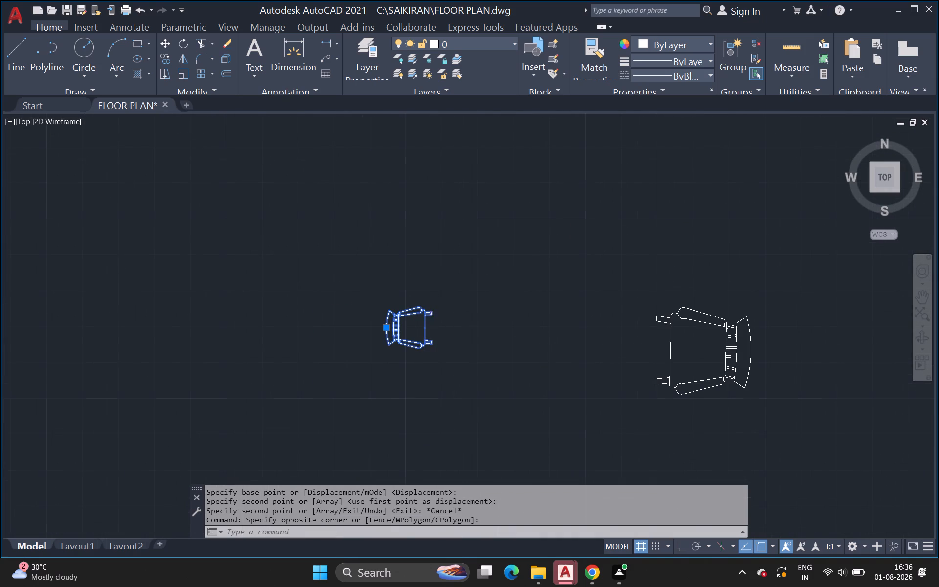
pyautogui.scroll(2, 433, 315)
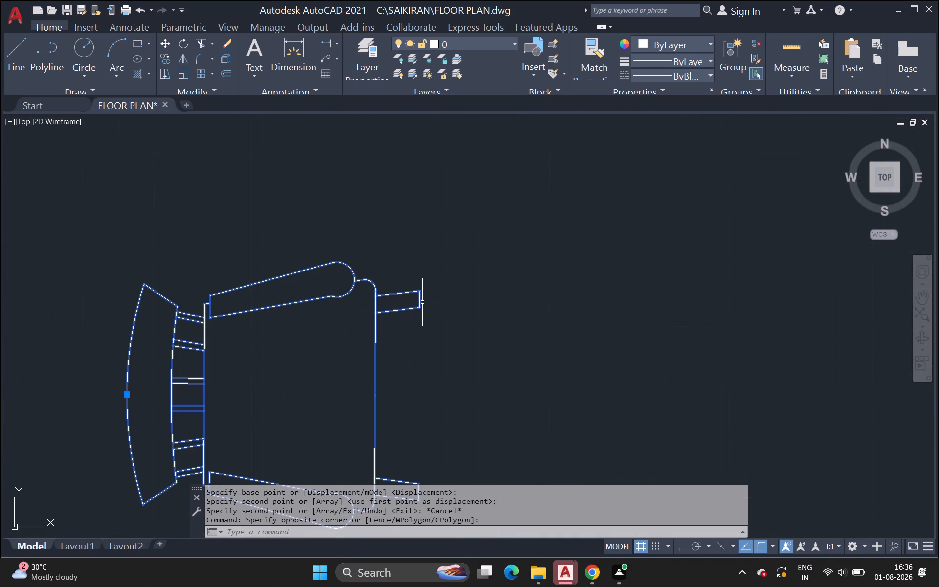
pyautogui.write('RO')
pyautogui.press('Return')
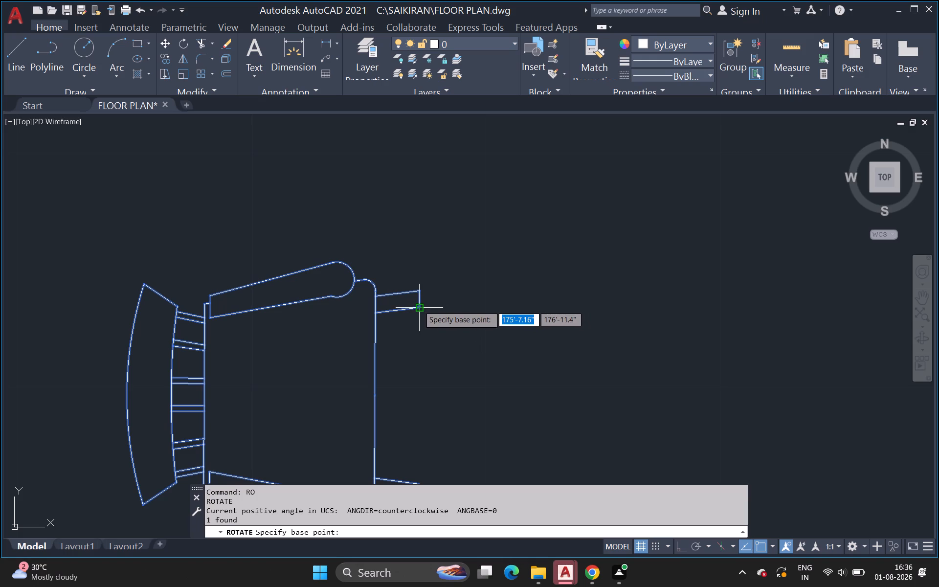
pyautogui.click(419, 306)
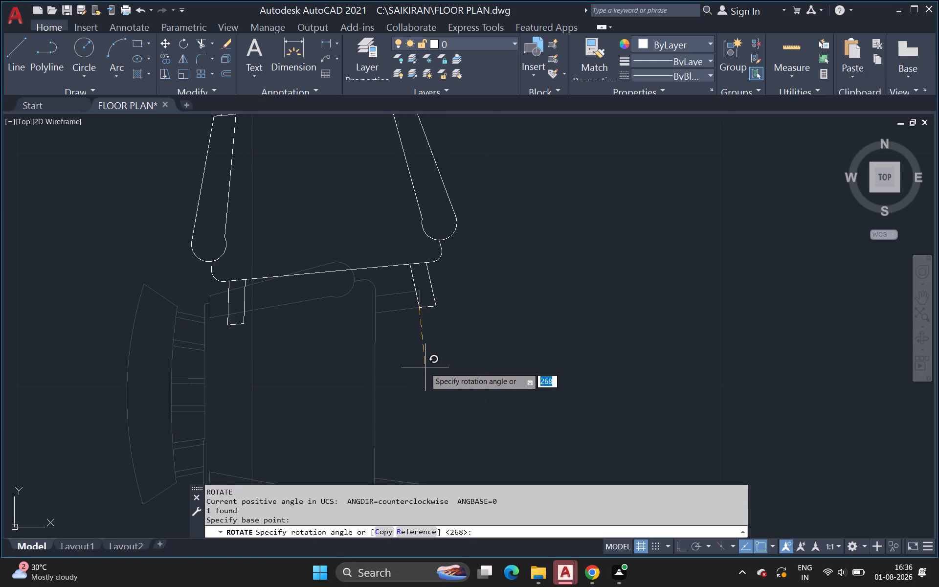
pyautogui.scroll(-1, 422, 374)
pyautogui.moveTo(422, 380); pyautogui.dragTo(430, 432, button='middle')
pyautogui.scroll(-1, 432, 413)
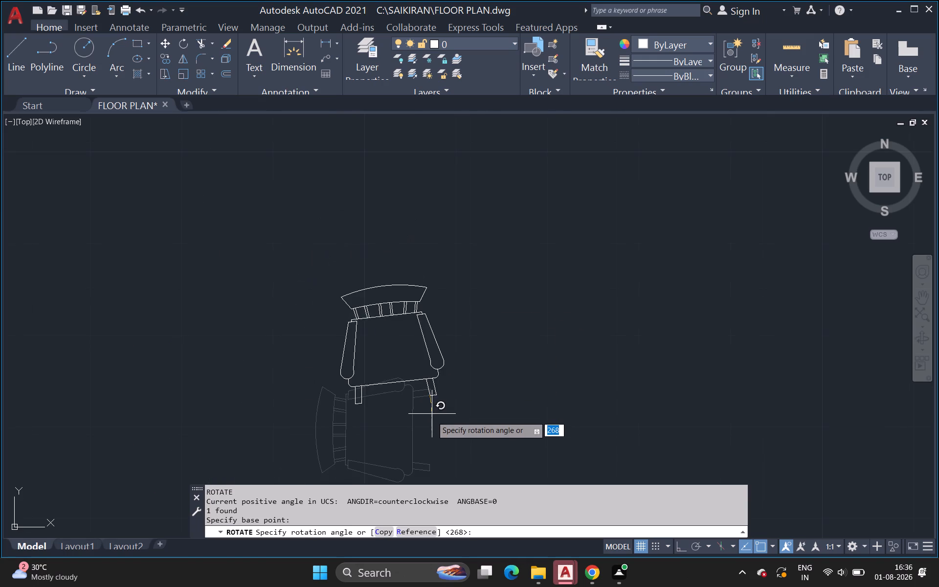
pyautogui.scroll(-4, 432, 424)
pyautogui.scroll(2, 428, 431)
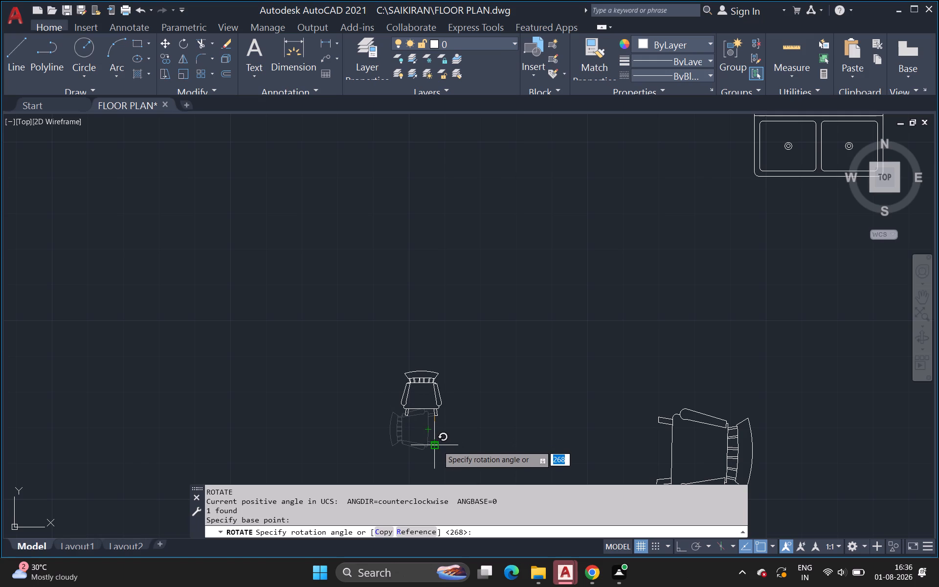
pyautogui.click(438, 446)
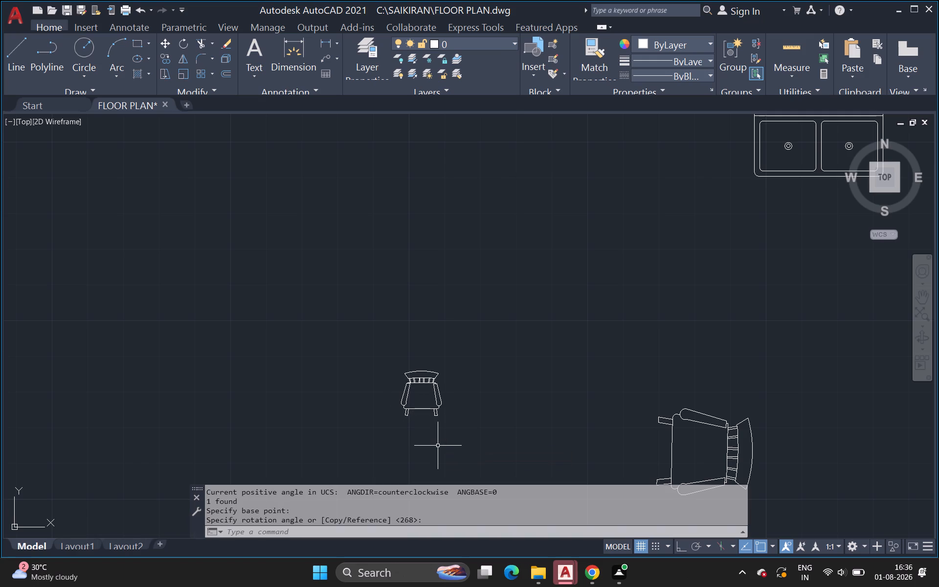
# Copy the north-backed reduced chair from its eastern front leg about 54' southwest into C.BEDROOM, just north of the bed.
pyautogui.click(370, 349)
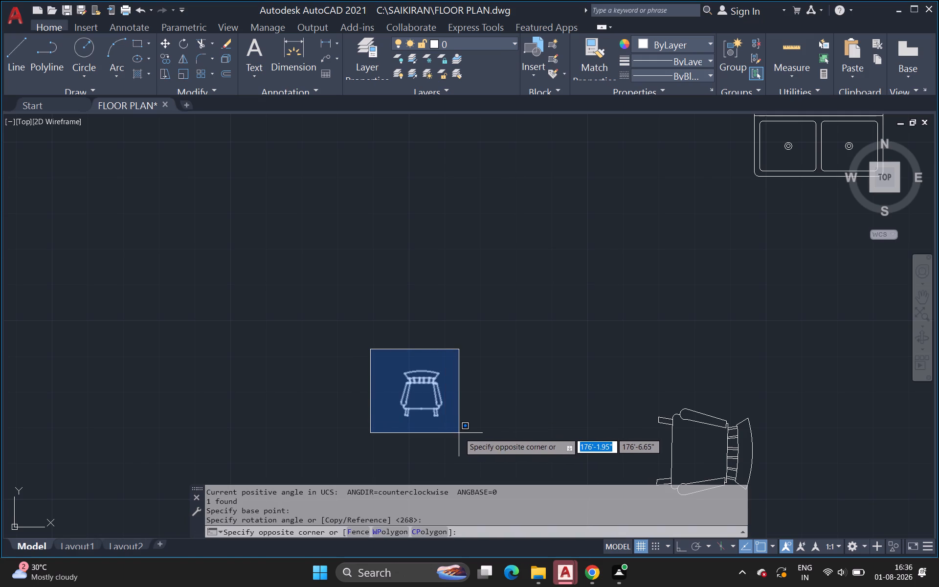
pyautogui.click(462, 432)
pyautogui.moveTo(460, 436); pyautogui.dragTo(482, 402, button='middle')
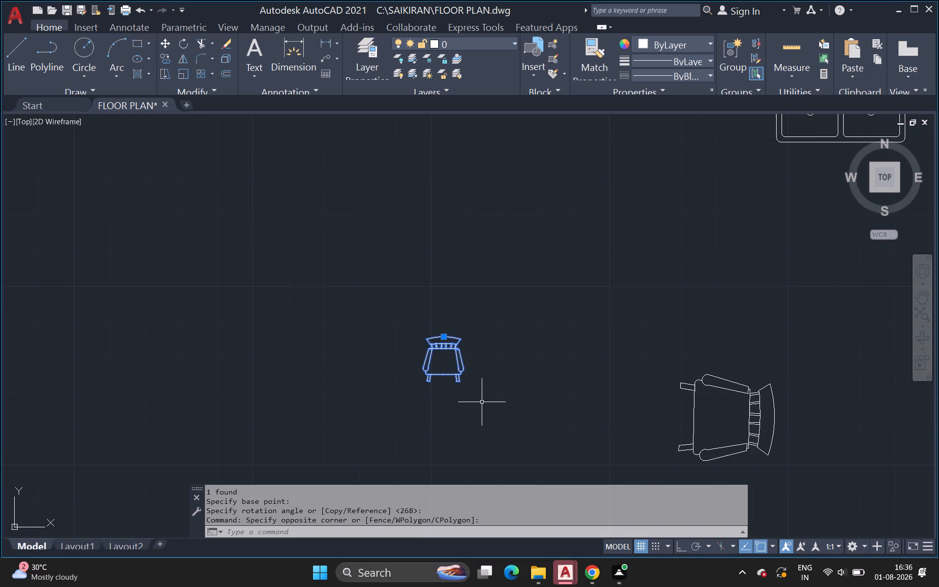
pyautogui.press('c')
pyautogui.press('o')
pyautogui.press('Return')
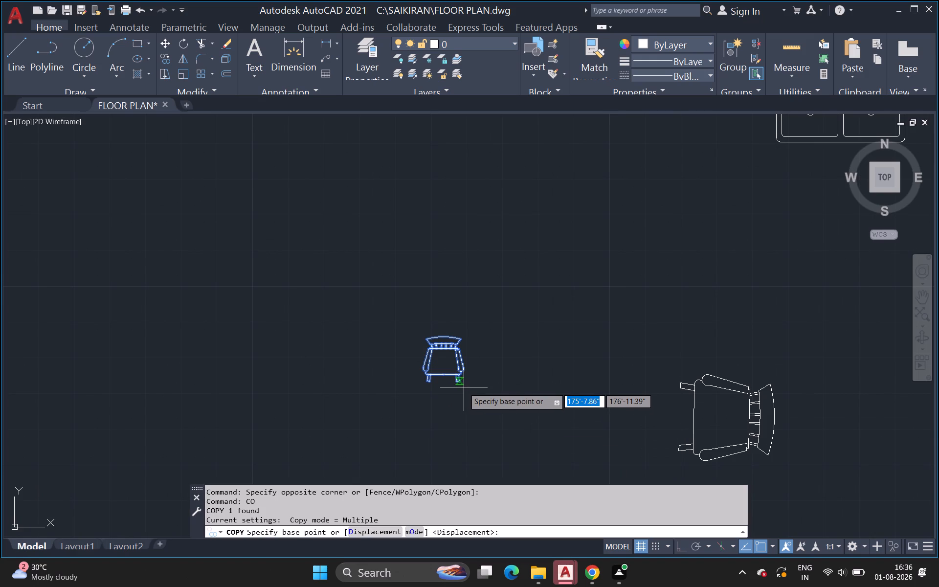
pyautogui.click(461, 384)
pyautogui.scroll(-2, 404, 423)
pyautogui.moveTo(404, 423); pyautogui.dragTo(493, 255, button='middle')
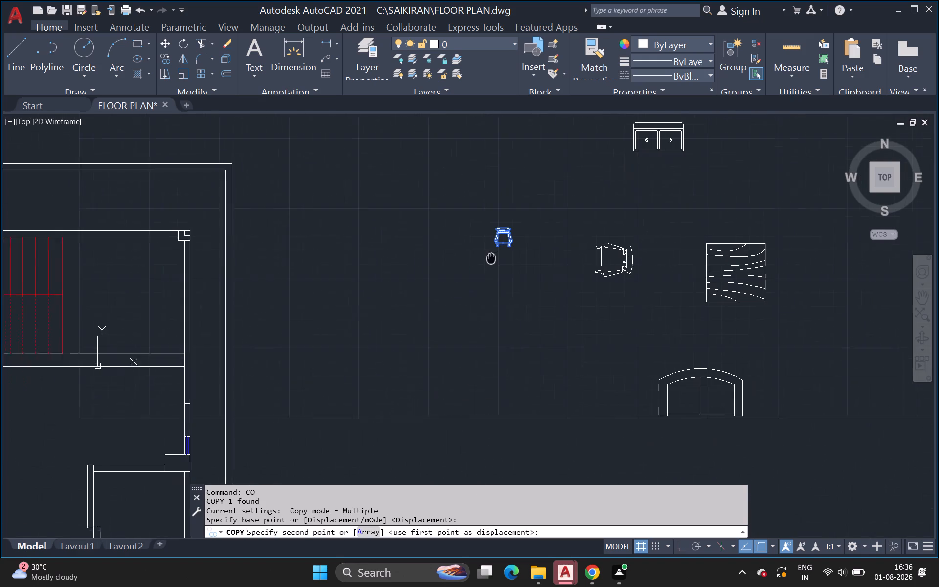
pyautogui.moveTo(493, 255); pyautogui.dragTo(496, 254, button='middle')
pyautogui.moveTo(231, 397); pyautogui.dragTo(380, 255, button='middle')
pyautogui.scroll(-2, 206, 397)
pyautogui.moveTo(205, 400); pyautogui.dragTo(313, 300, button='middle')
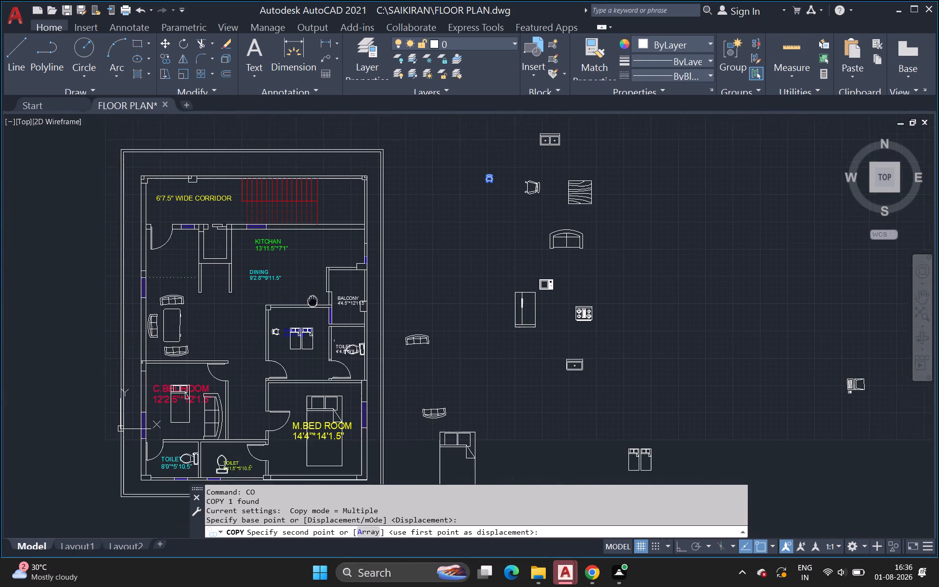
pyautogui.moveTo(313, 300); pyautogui.dragTo(318, 296, button='middle')
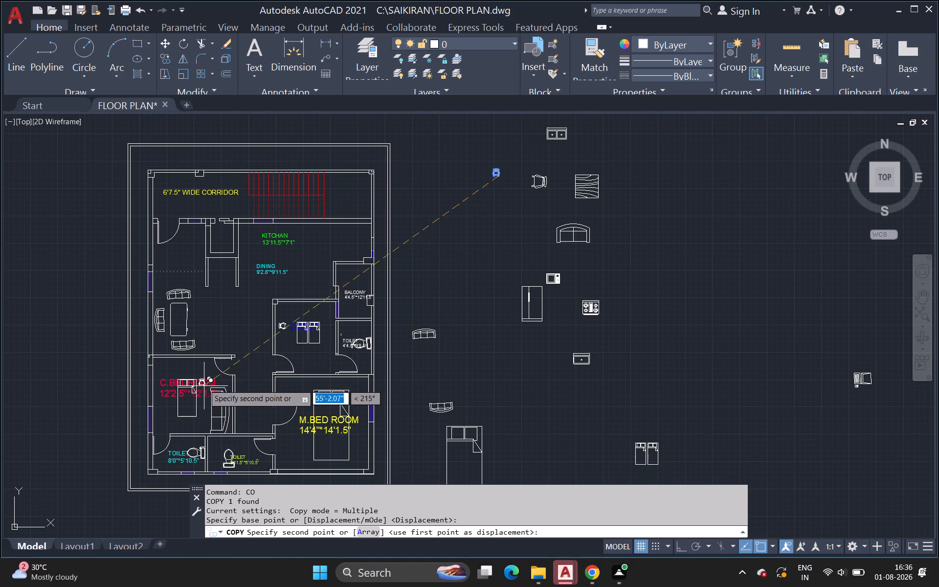
pyautogui.scroll(1, 204, 380)
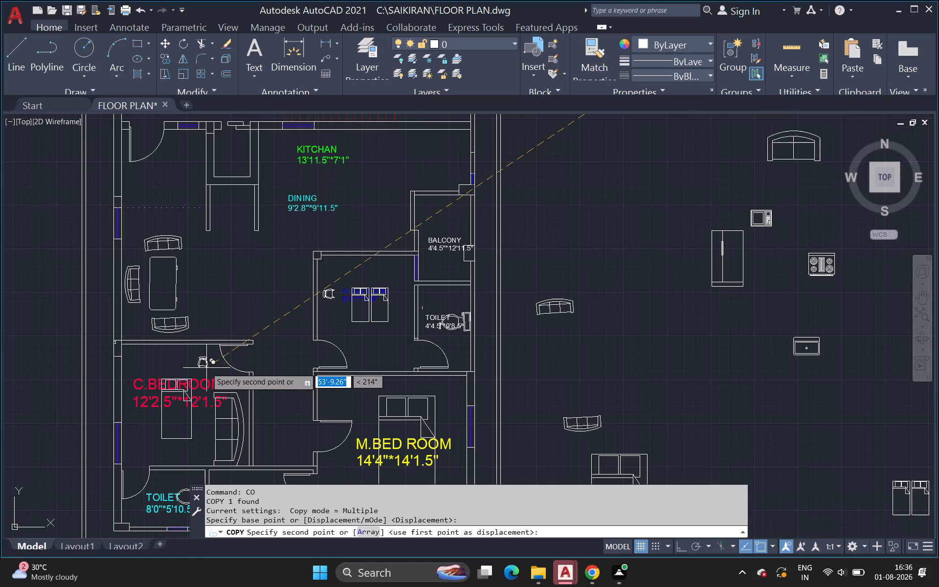
pyautogui.click(206, 368)
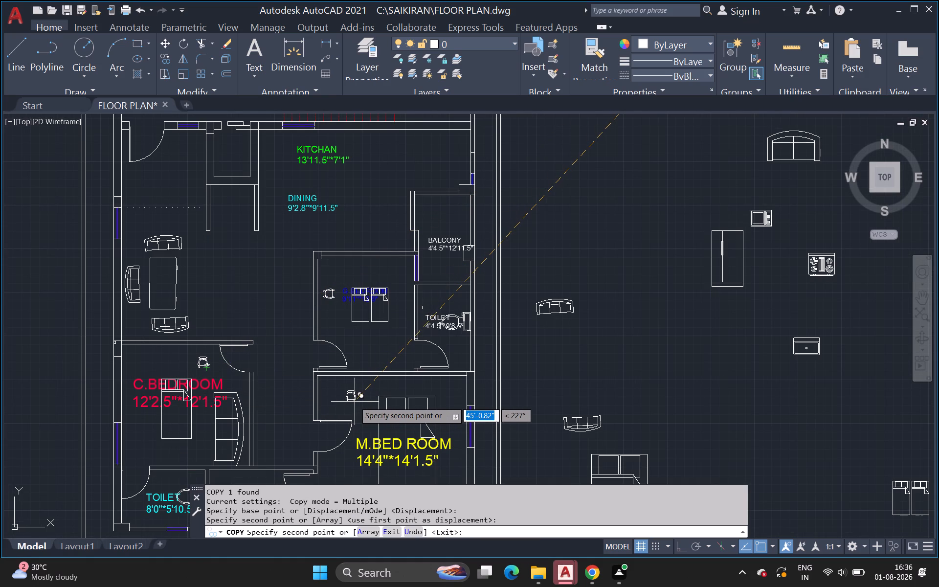
# Place another copy of the reduced chair in M.BED ROOM, about 45' southwest of the original and just northwest of the bed.
pyautogui.click(355, 401)
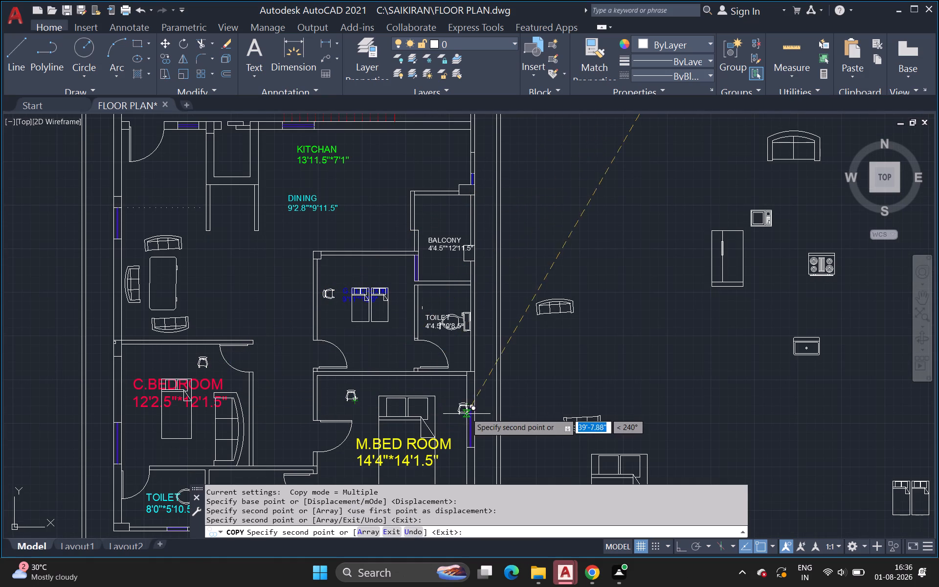
pyautogui.moveTo(401, 413); pyautogui.dragTo(400, 424, button='middle')
pyautogui.scroll(-1, 401, 413)
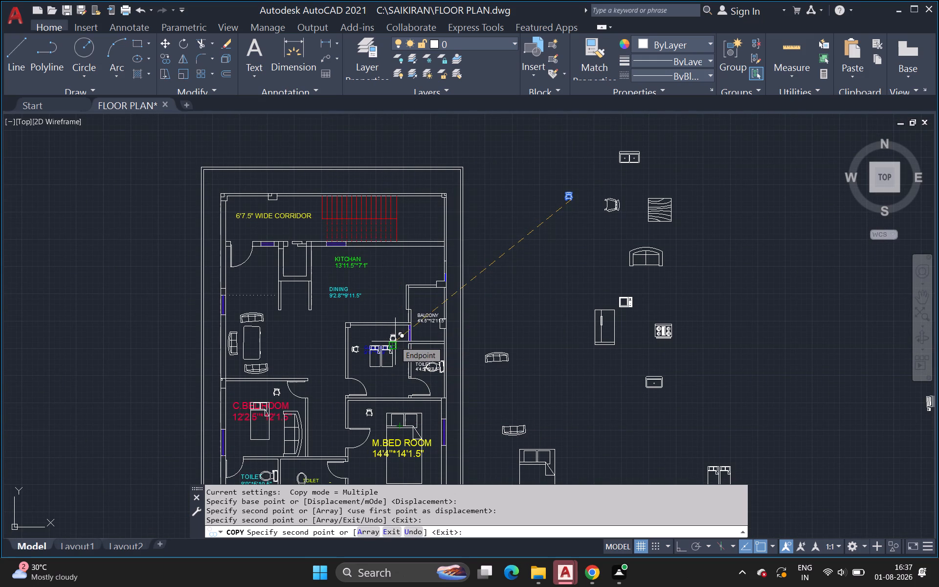
pyautogui.press('Escape')
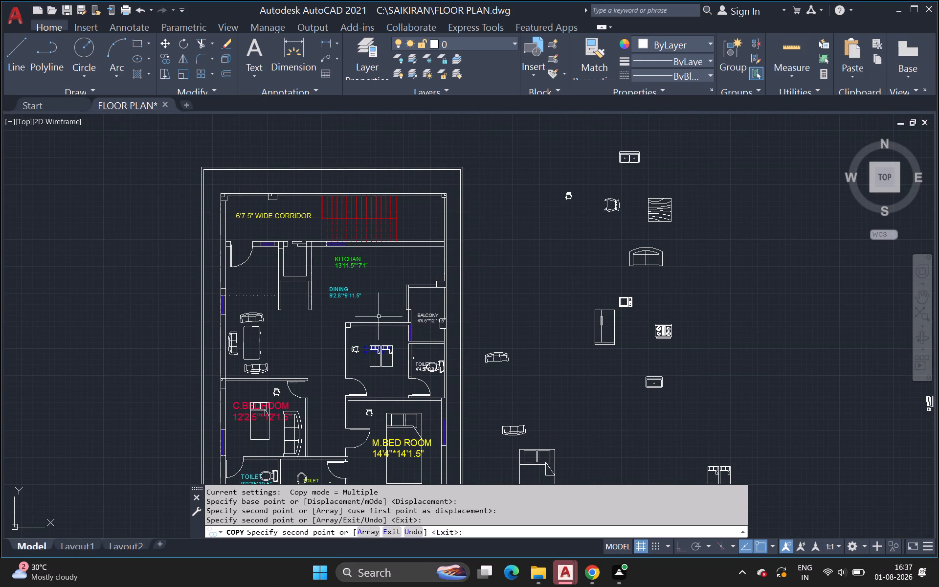
# Scale the square wood-grain table east of the plan by a factor of about 0.6 from its southwest corner.
pyautogui.moveTo(328, 279); pyautogui.dragTo(271, 287, button='middle')
pyautogui.scroll(-1, 328, 279)
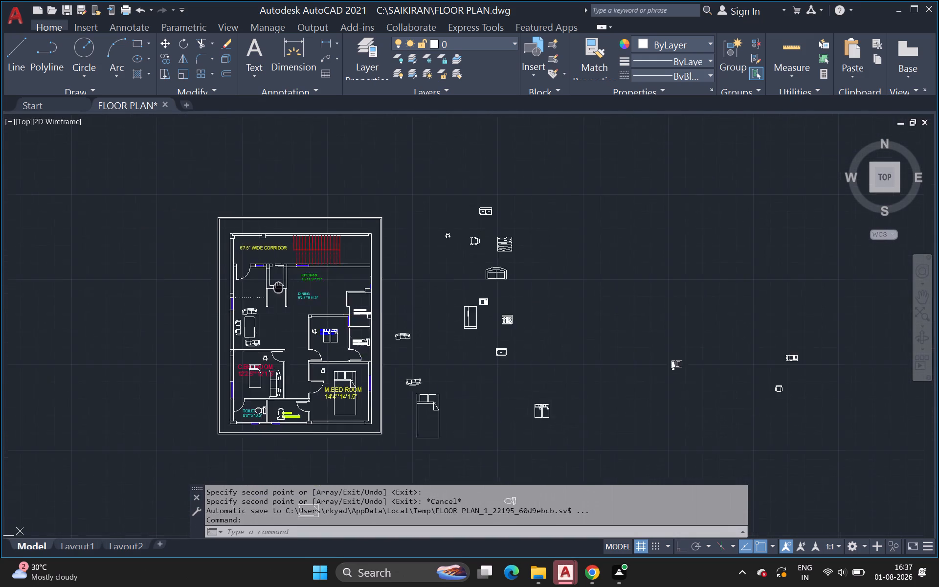
pyautogui.moveTo(271, 287); pyautogui.dragTo(157, 280, button='middle')
pyautogui.scroll(2, 358, 226)
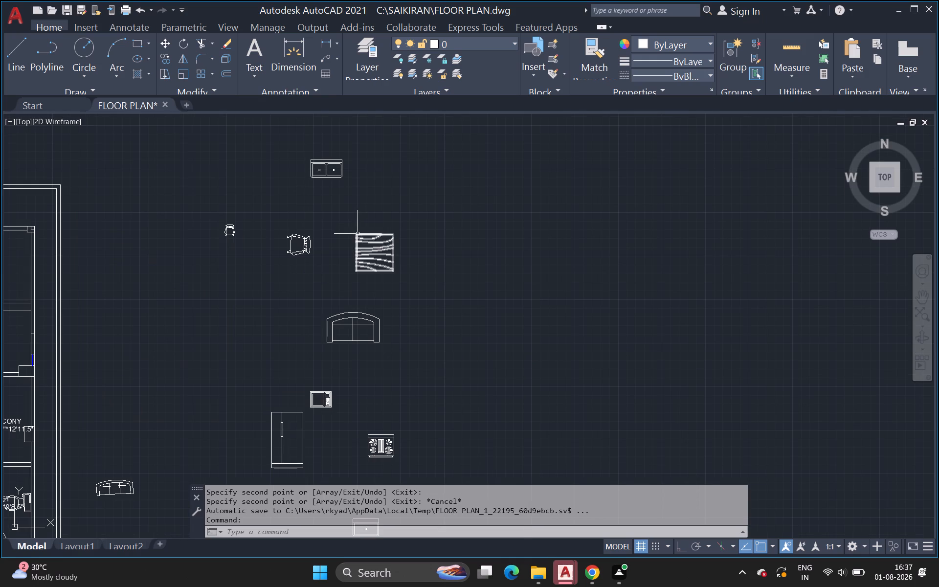
pyautogui.click(352, 231)
pyautogui.click(414, 290)
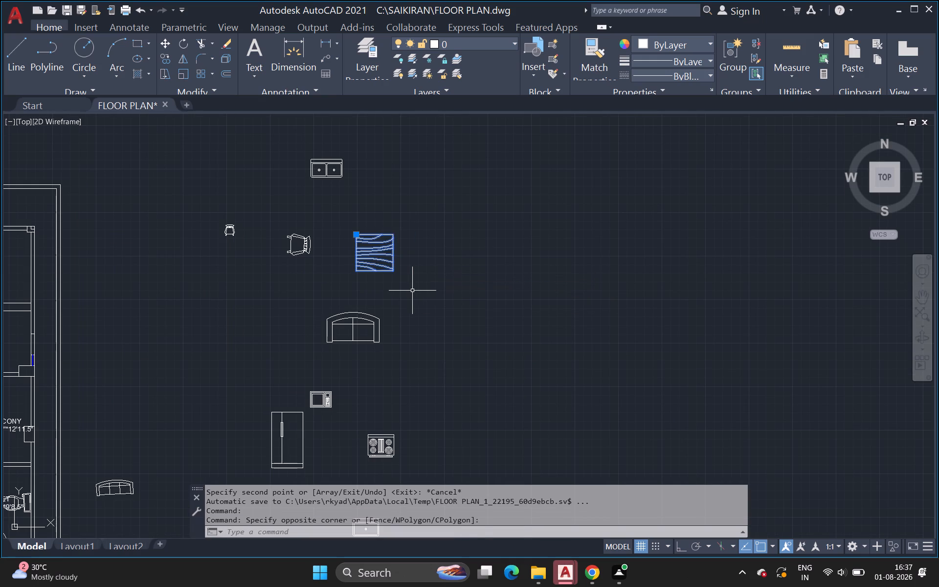
pyautogui.write('SC')
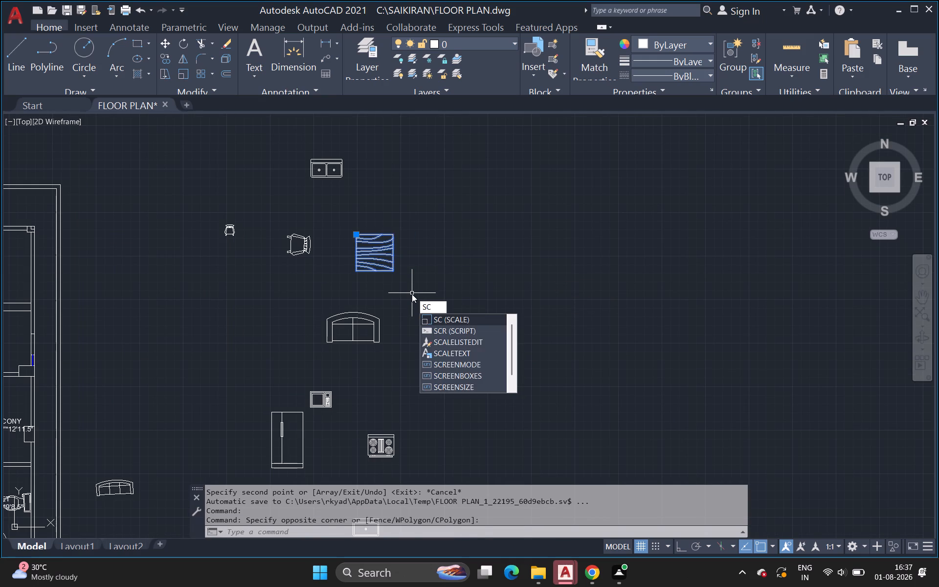
pyautogui.press('Return')
pyautogui.click(359, 273)
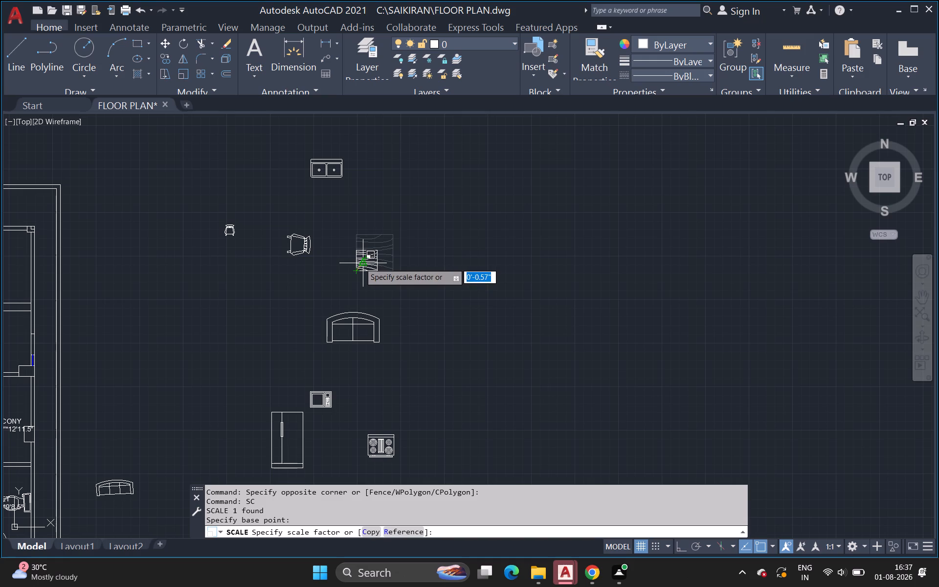
pyautogui.click(360, 263)
# Copy the reduced table from its south edge about 43'-6" west-southwest into the open area east of the KITCHAN and DINING labels.
pyautogui.click(349, 241)
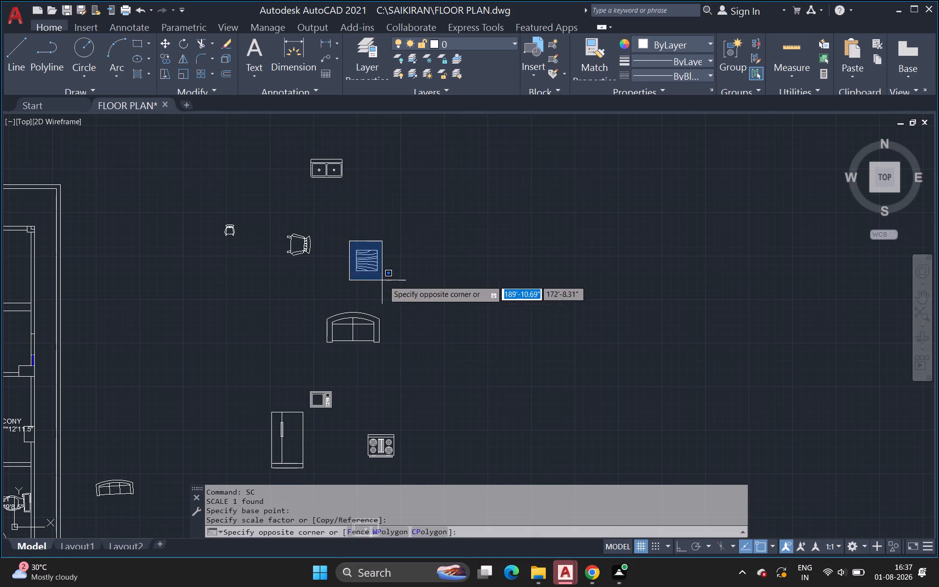
pyautogui.click(400, 285)
pyautogui.press('c')
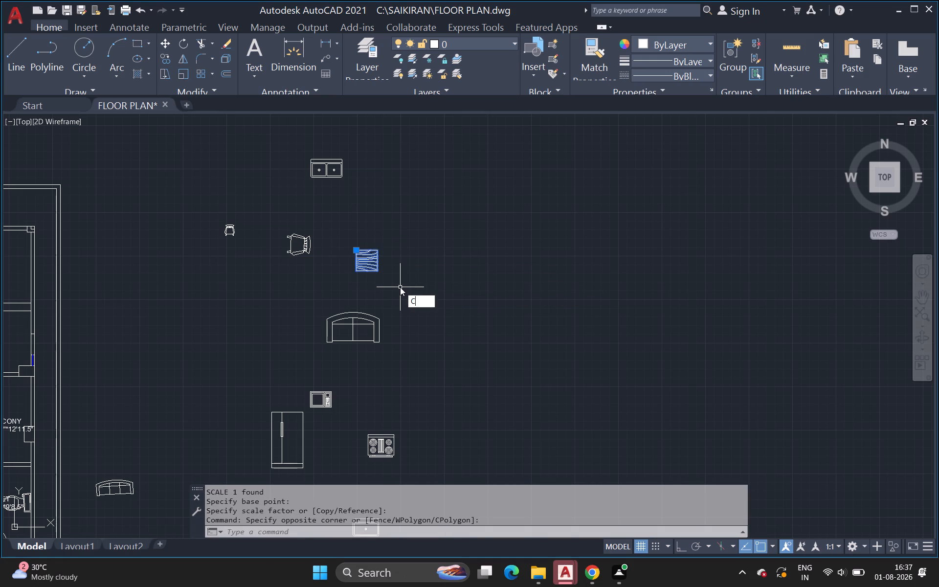
pyautogui.press('o')
pyautogui.press('Return')
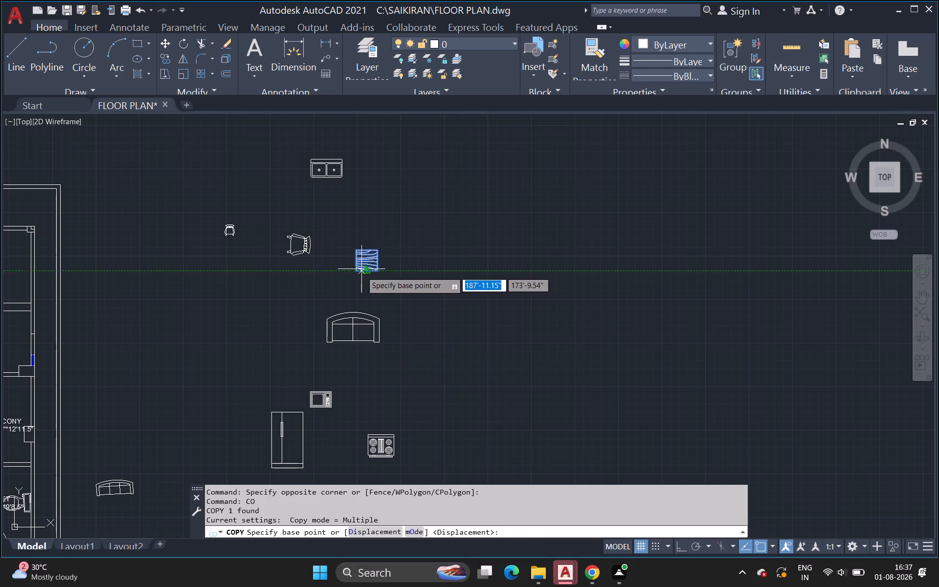
pyautogui.click(361, 271)
pyautogui.scroll(-3, 237, 332)
pyautogui.moveTo(237, 333); pyautogui.dragTo(286, 302, button='middle')
pyautogui.scroll(1, 286, 302)
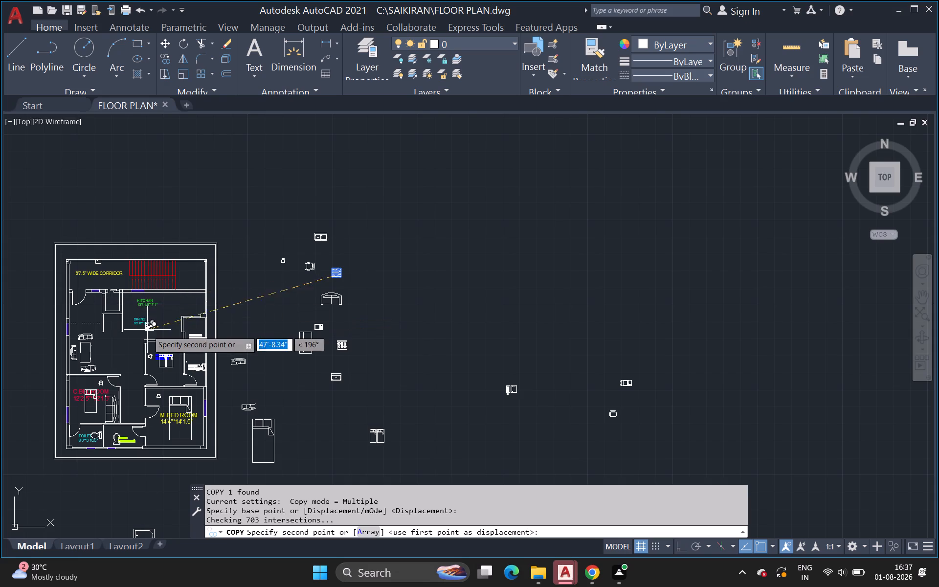
pyautogui.scroll(3, 152, 333)
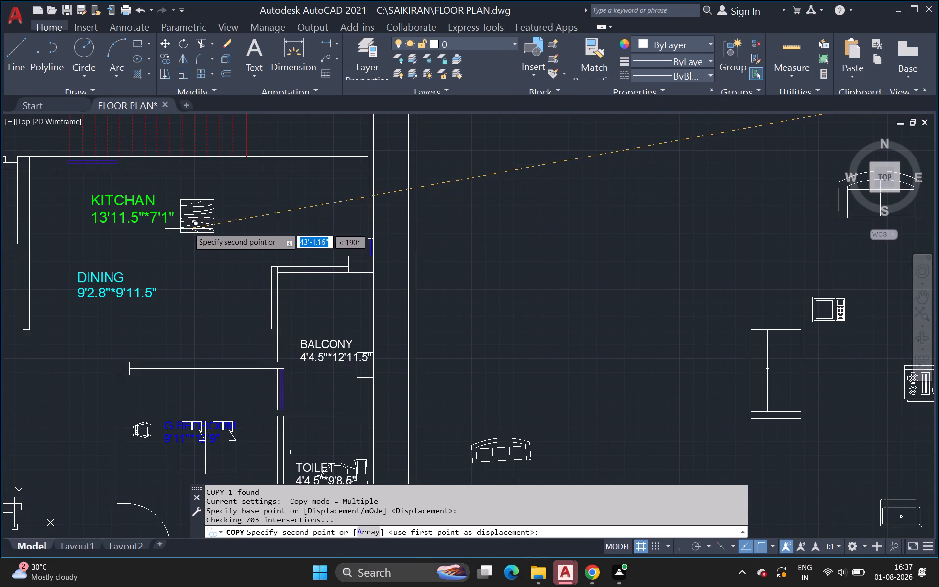
pyautogui.click(185, 247)
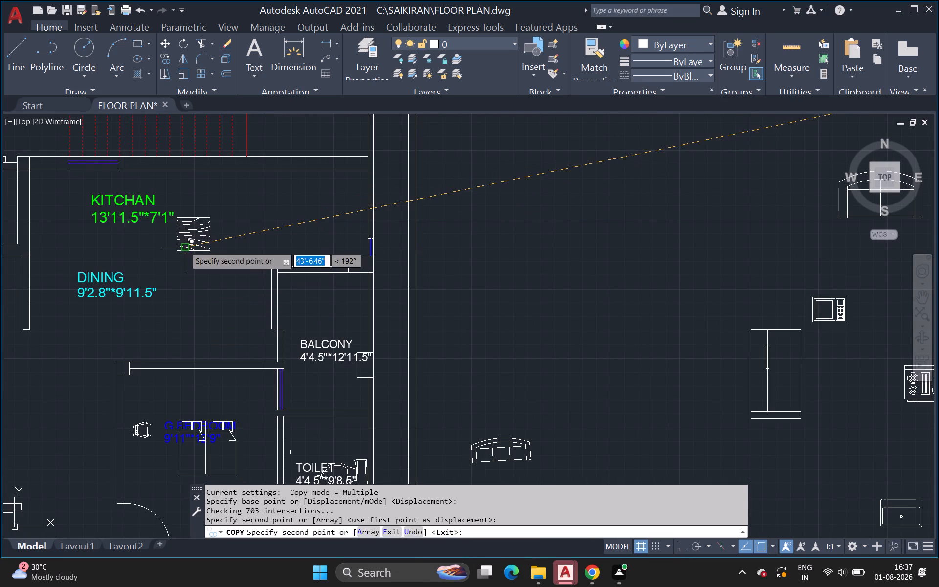
pyautogui.press('Escape')
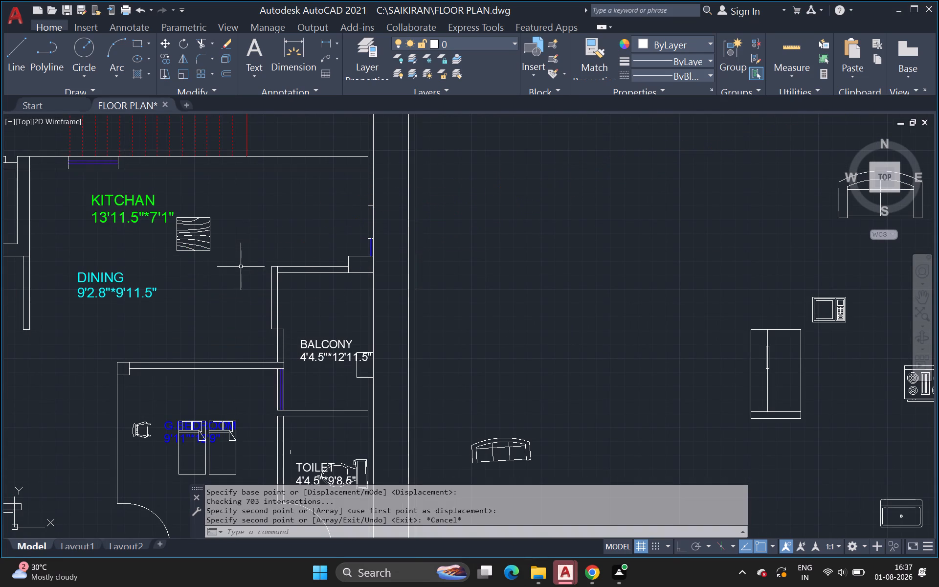
# Mirror the reduced chair east of the plan southward across a horizontal line through its front leg ends, keeping the original.
pyautogui.moveTo(343, 262); pyautogui.dragTo(309, 345, button='middle')
pyautogui.scroll(-1, 343, 266)
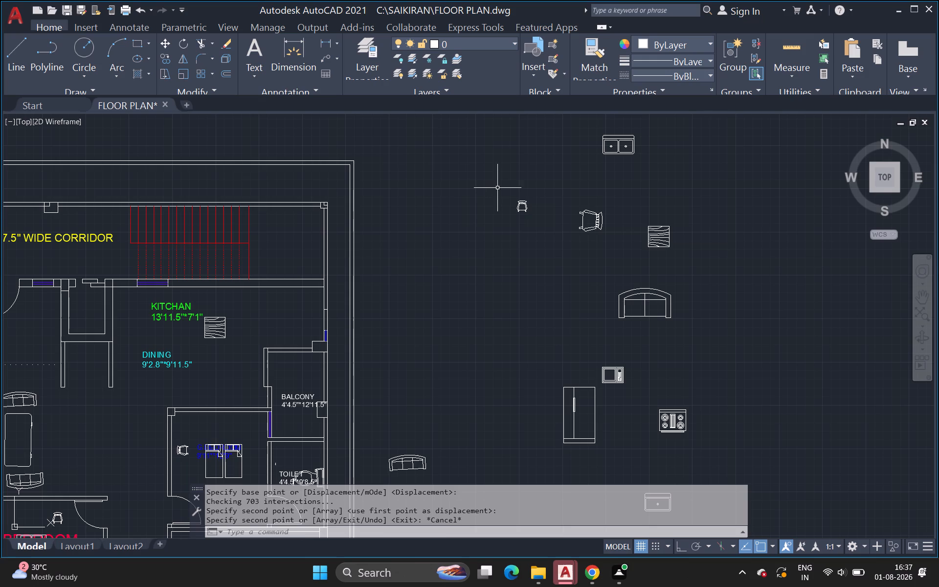
pyautogui.moveTo(503, 187); pyautogui.dragTo(510, 195)
pyautogui.click(534, 222)
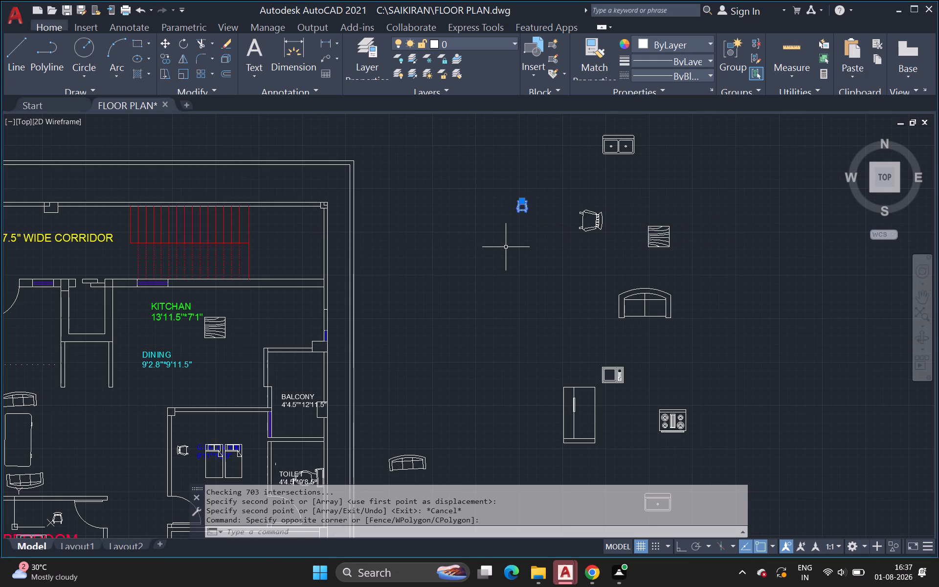
pyautogui.write('MI')
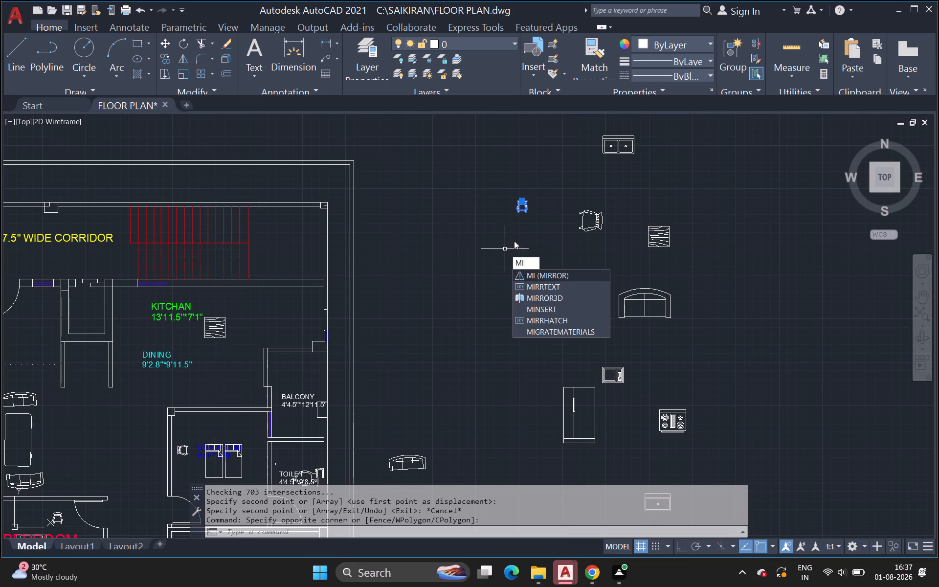
pyautogui.click(543, 275)
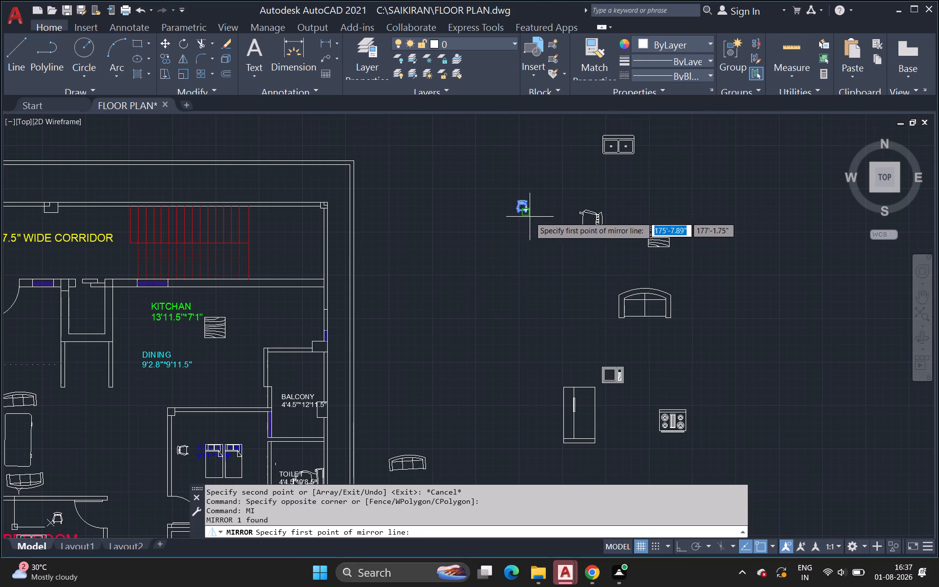
pyautogui.scroll(2, 529, 217)
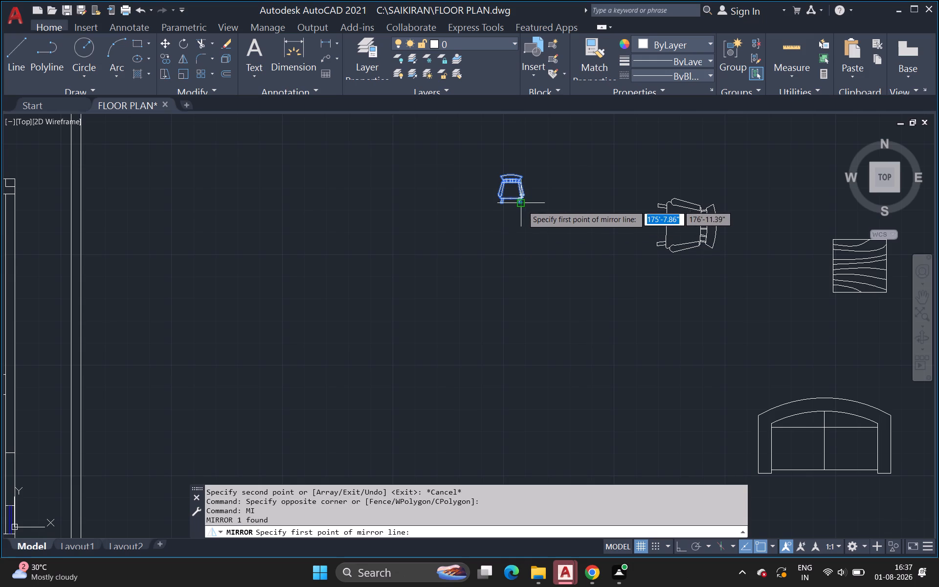
pyautogui.moveTo(522, 205); pyautogui.dragTo(537, 204)
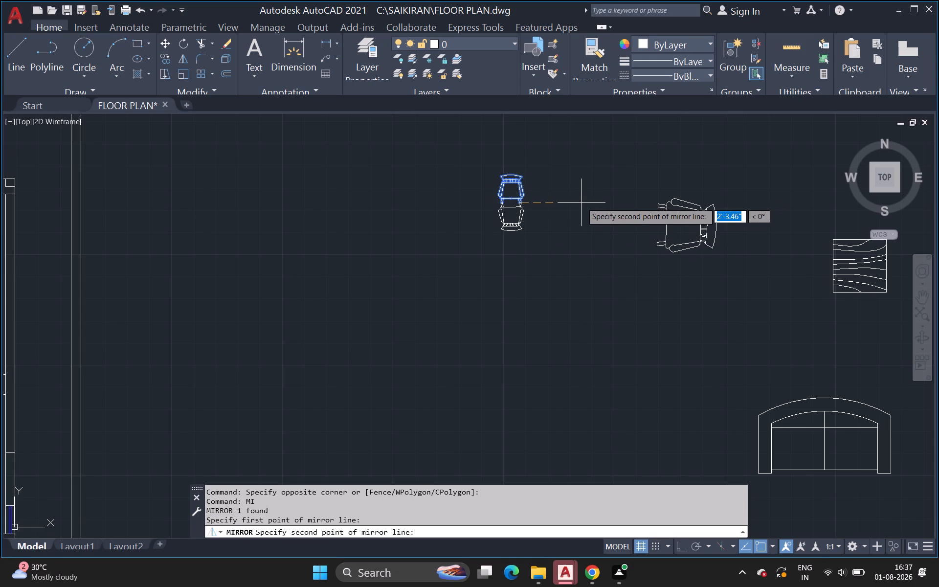
pyautogui.click(581, 203)
pyautogui.moveTo(602, 243); pyautogui.dragTo(581, 203)
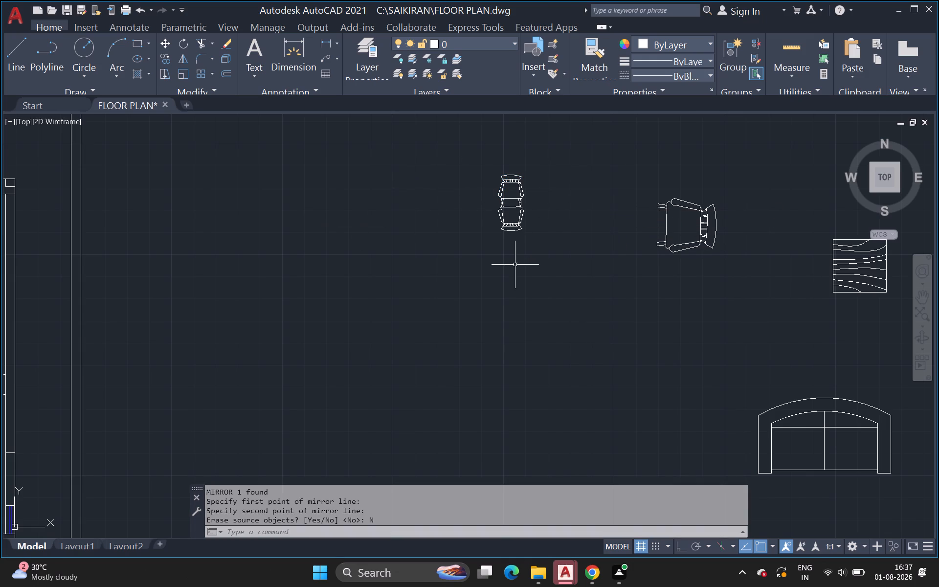
# Scale the larger sideways chair east of the plan by a factor of about 0.7 from its southwest leg end.
pyautogui.moveTo(565, 299); pyautogui.dragTo(421, 312, button='middle')
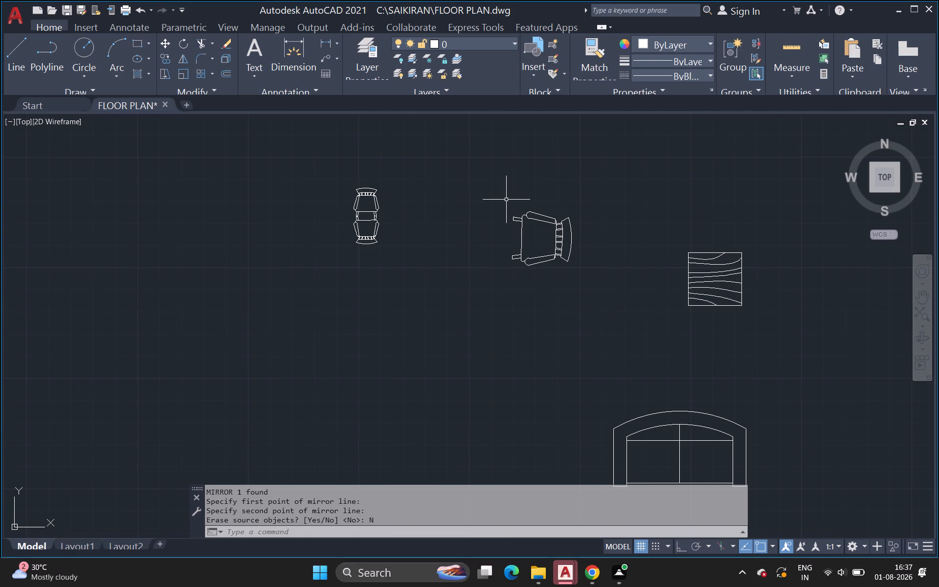
pyautogui.moveTo(500, 190); pyautogui.dragTo(568, 321)
pyautogui.click(600, 309)
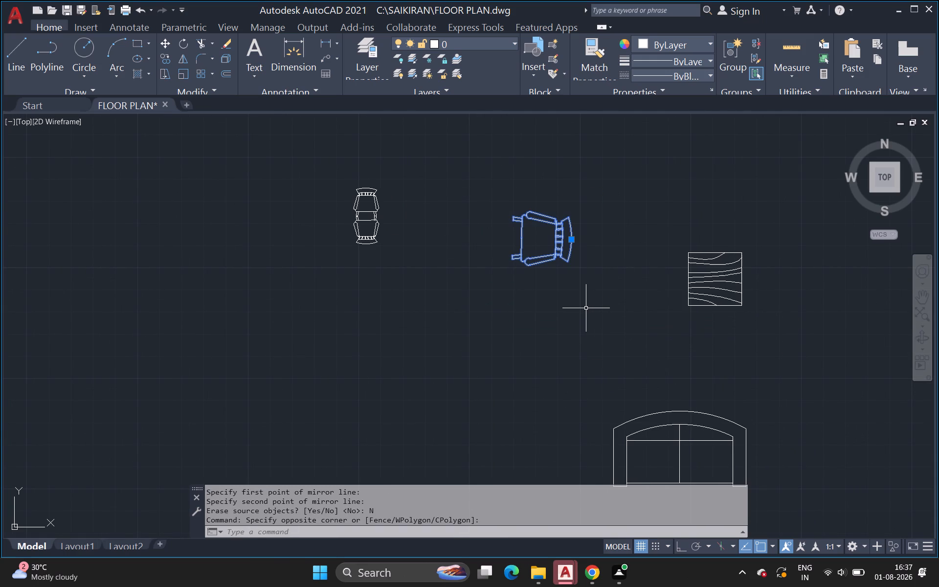
pyautogui.write('SC')
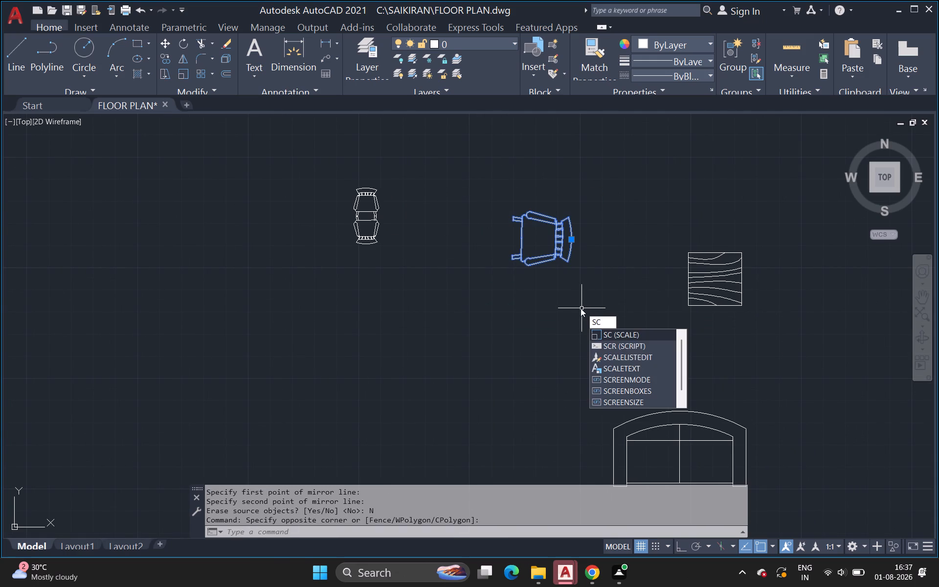
pyautogui.click(620, 335)
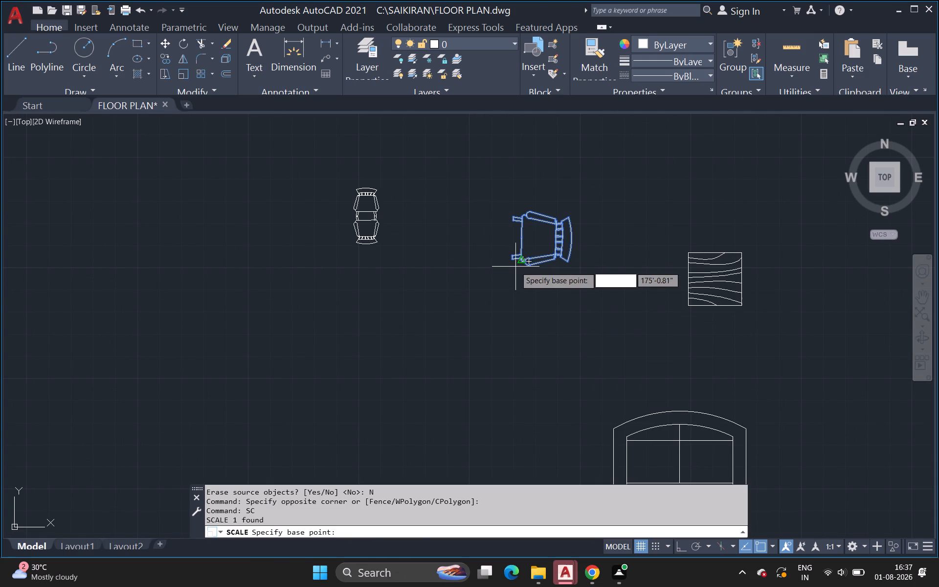
pyautogui.click(512, 263)
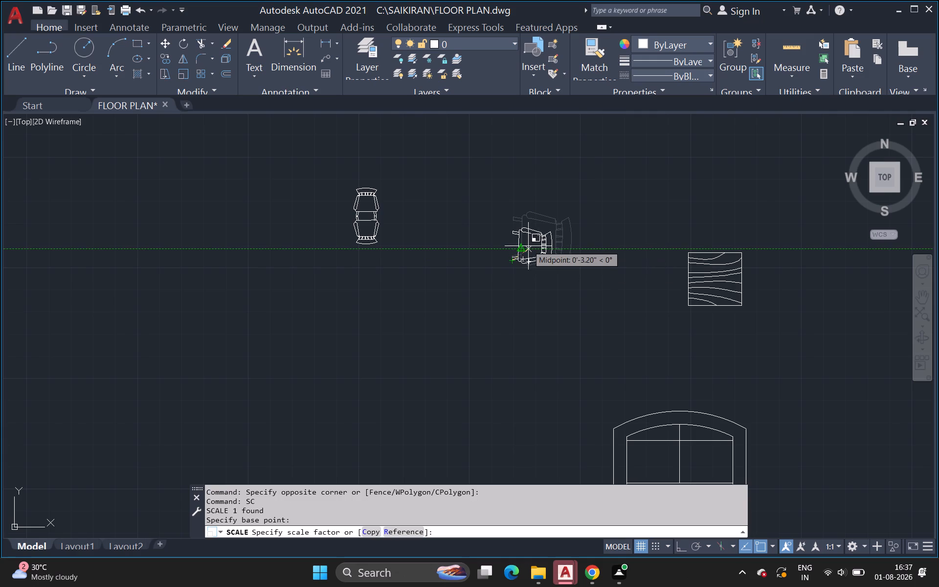
pyautogui.click(528, 246)
# Mirror the reduced sideways chair westward across a vertical line through its leg ends, keeping the original.
pyautogui.moveTo(500, 223); pyautogui.dragTo(512, 230)
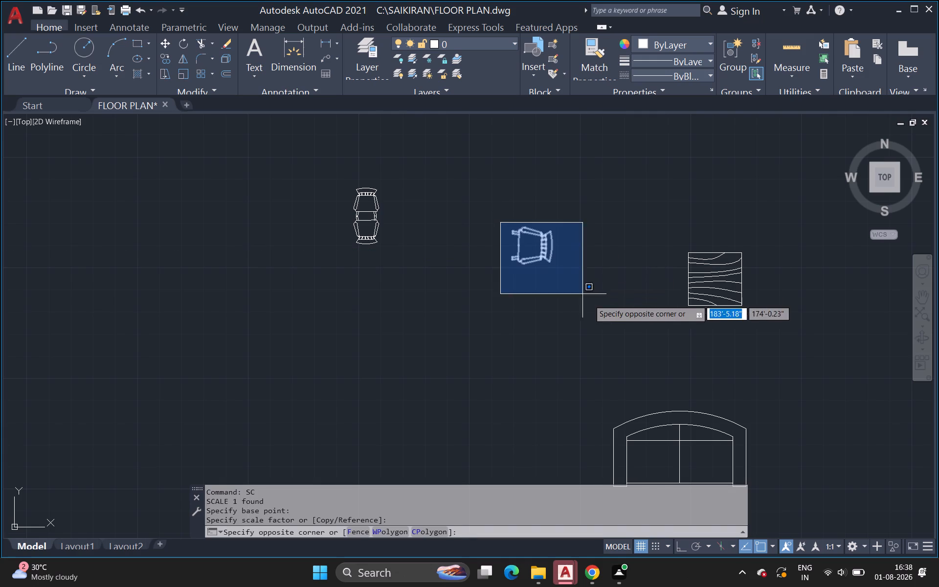
pyautogui.click(579, 287)
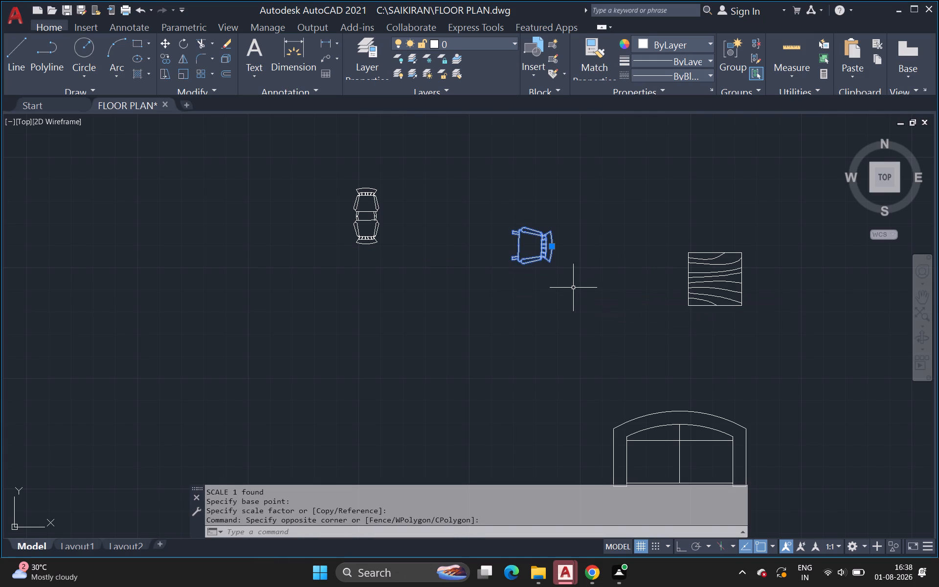
pyautogui.write('MI')
pyautogui.press('Return')
pyautogui.click(512, 260)
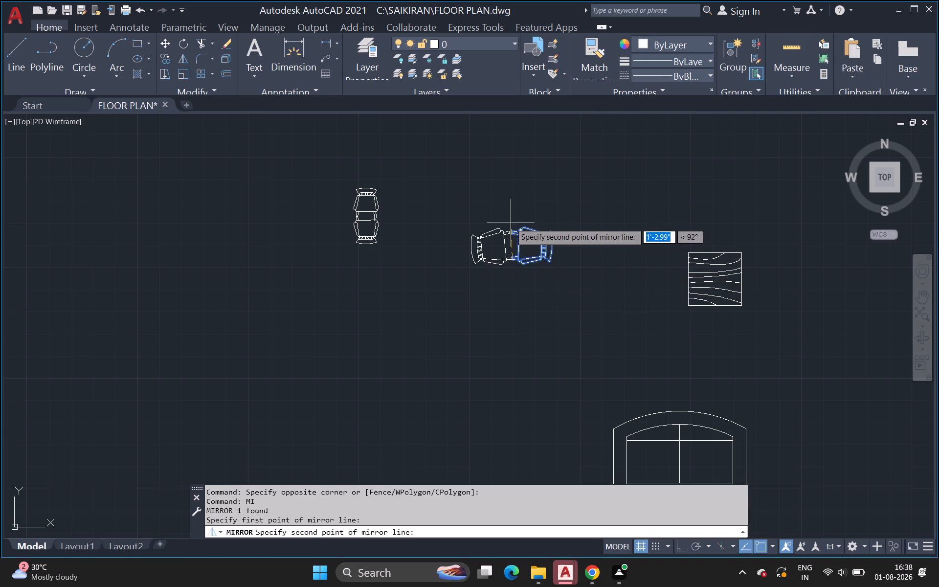
pyautogui.click(513, 209)
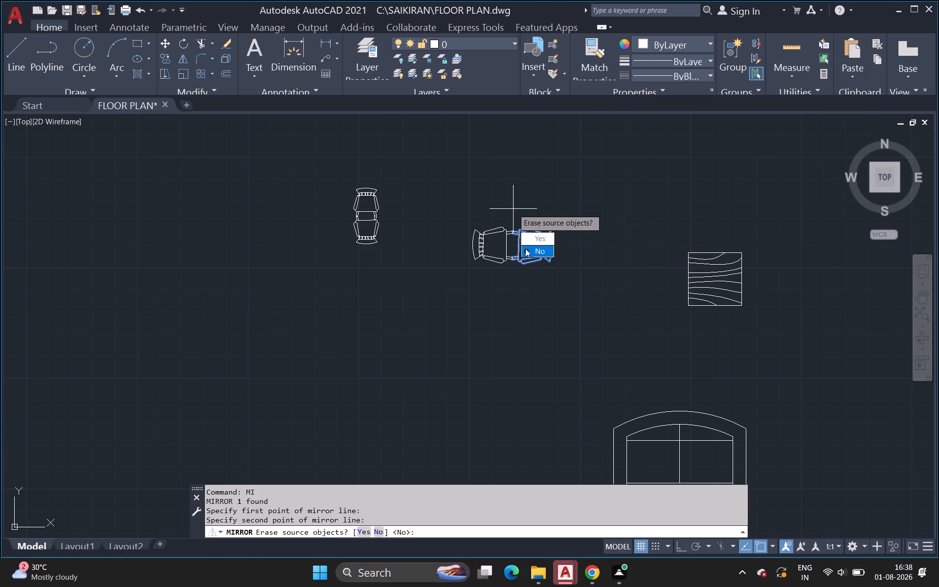
pyautogui.moveTo(529, 248); pyautogui.dragTo(513, 209)
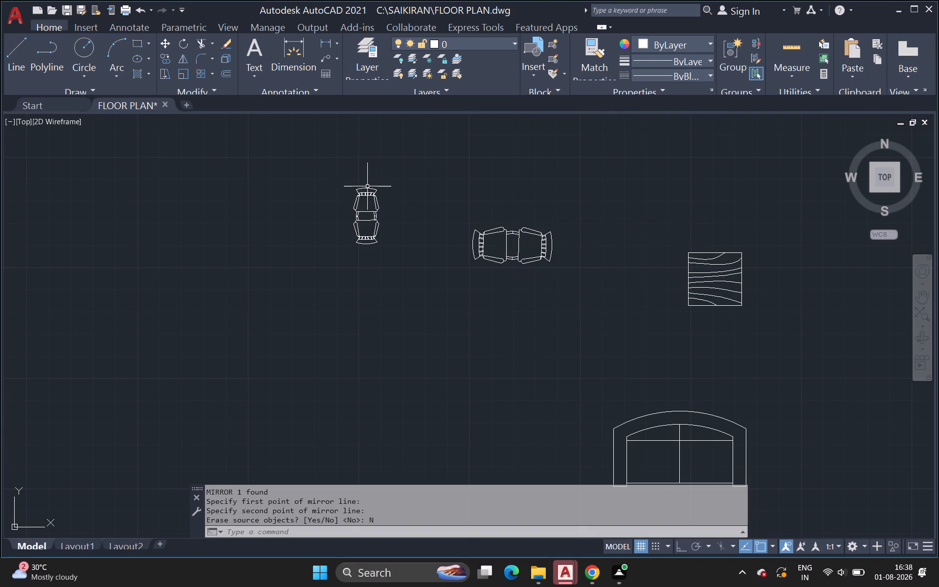
# Copy the north chair of the vertical pair about 31' west-southwest to the north side of the table beside the KITCHAN label.
pyautogui.click(367, 195)
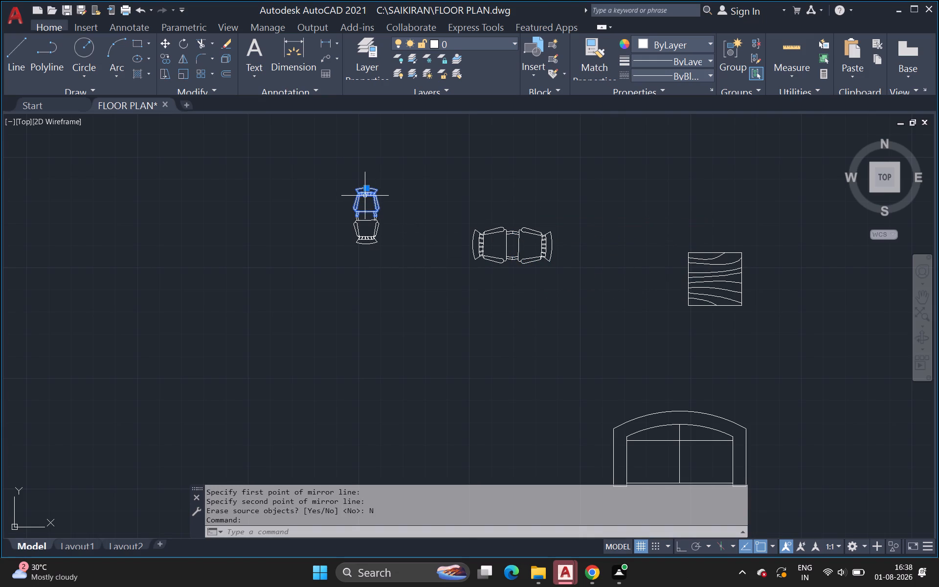
pyautogui.press('c')
pyautogui.press('o')
pyautogui.press('Return')
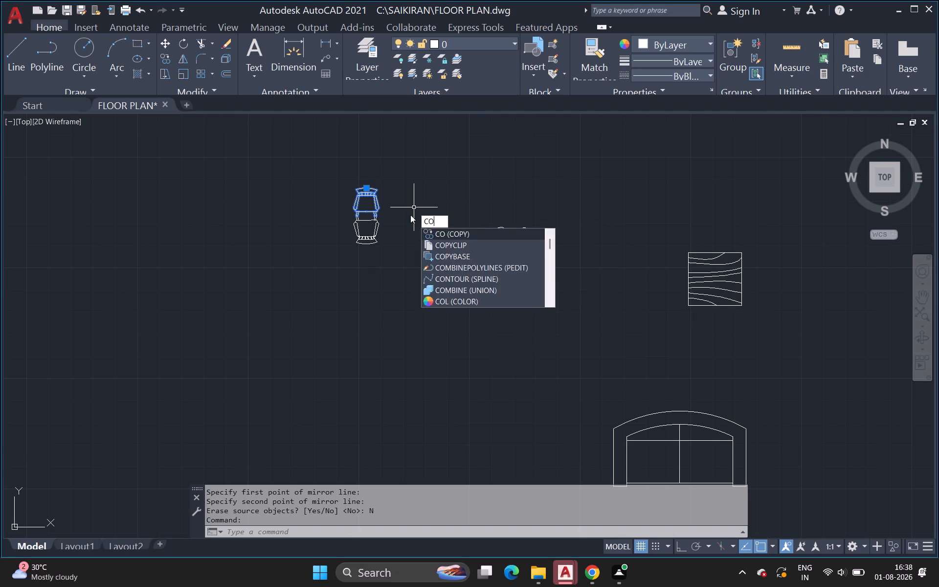
pyautogui.click(365, 191)
pyautogui.scroll(-3, 219, 269)
pyautogui.moveTo(219, 271); pyautogui.dragTo(296, 225, button='middle')
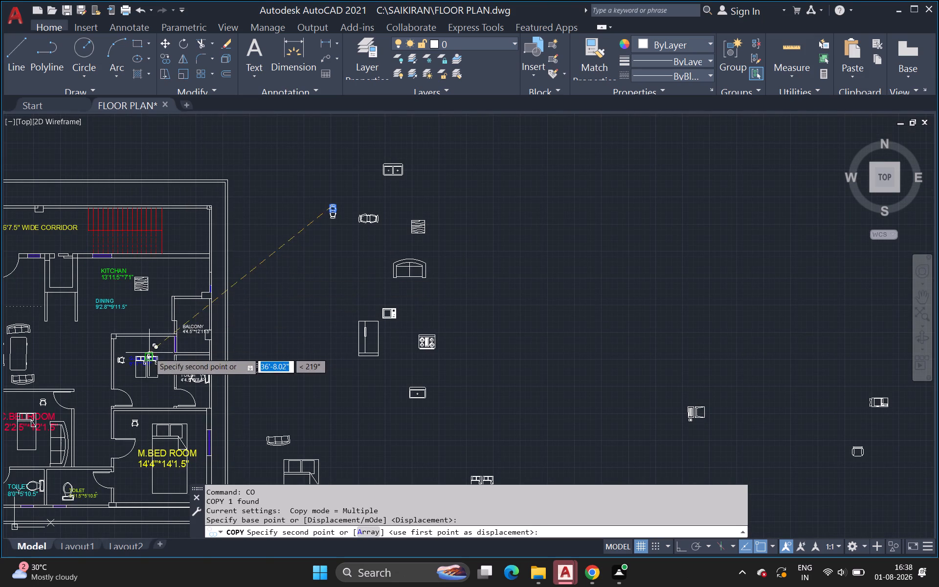
pyautogui.scroll(1, 146, 341)
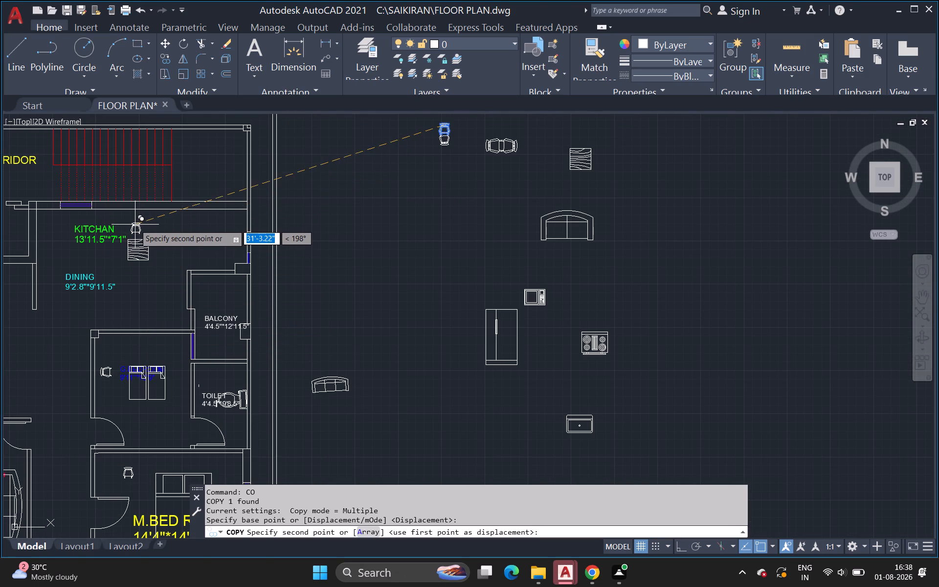
pyautogui.click(136, 227)
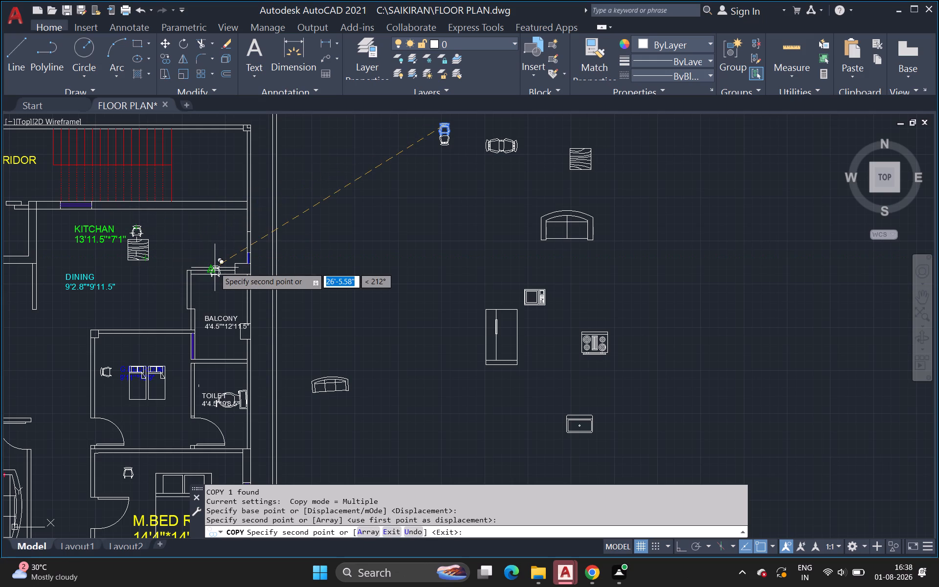
pyautogui.press('Escape')
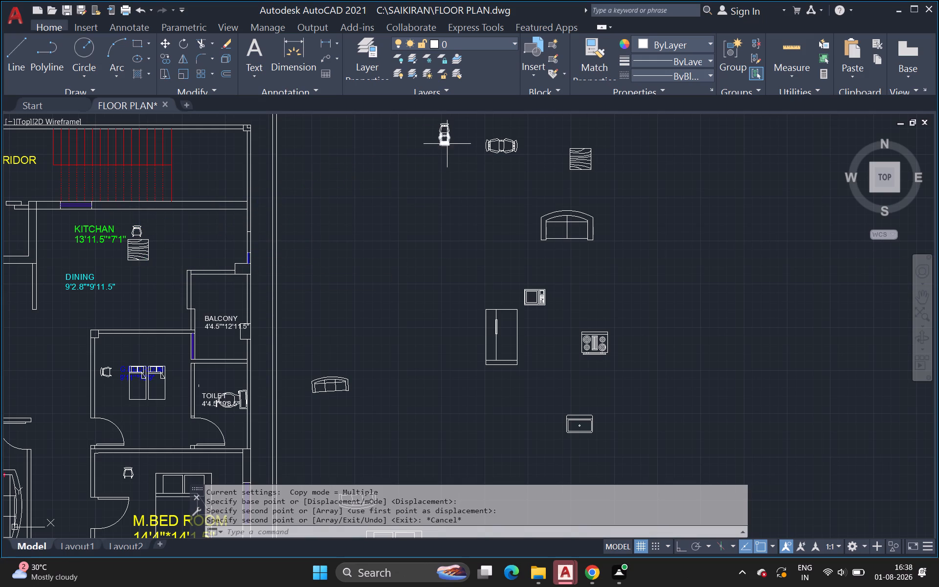
# Copy the south chair of the vertical pair to the south side of the table near the DINING label.
pyautogui.click(447, 144)
pyautogui.press('c')
pyautogui.press('o')
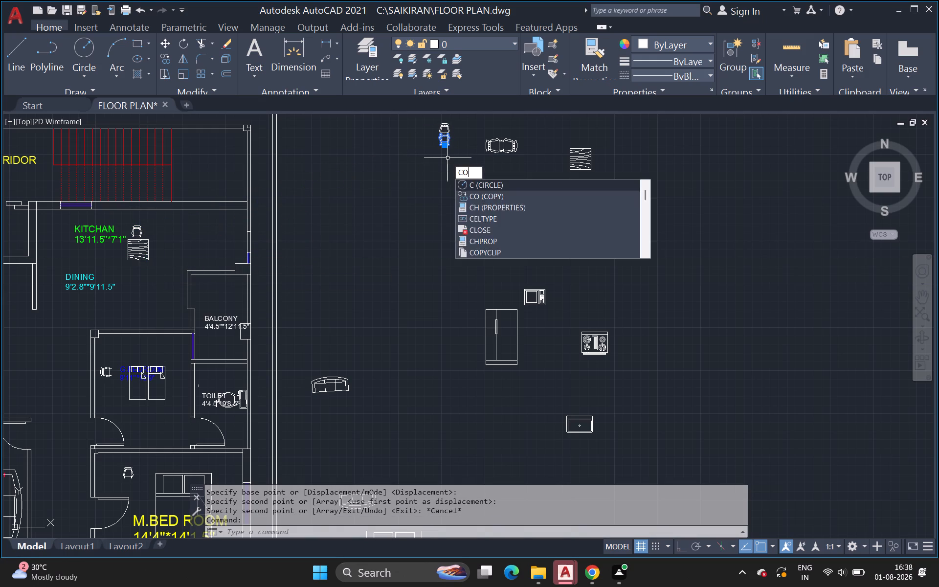
pyautogui.press('Return')
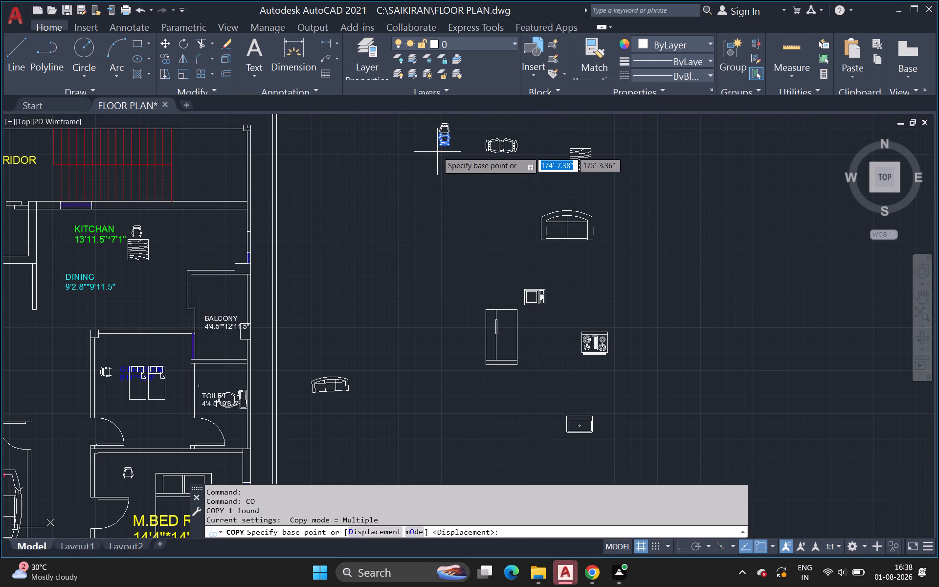
pyautogui.click(441, 147)
pyautogui.scroll(1, 120, 285)
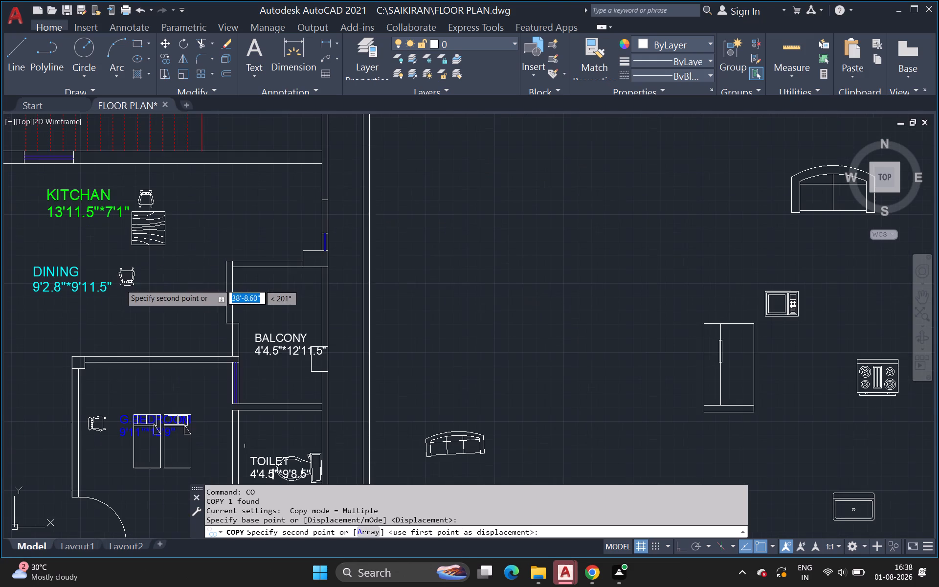
pyautogui.click(142, 267)
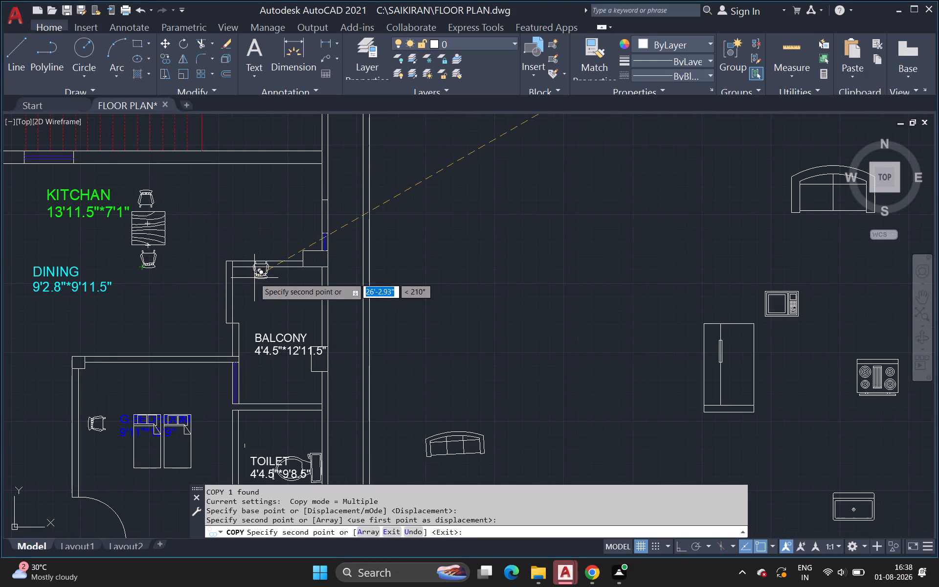
pyautogui.press('Escape')
# Copy the east chair of the horizontal pair about 35' west-southwest to the east side of the dining table.
pyautogui.scroll(-2, 405, 226)
pyautogui.moveTo(405, 227); pyautogui.dragTo(311, 306, button='middle')
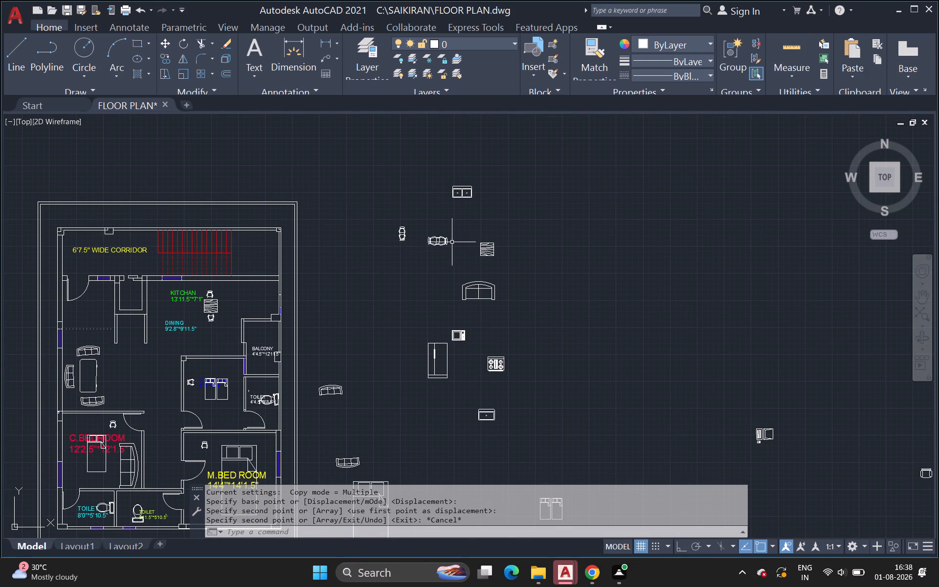
pyautogui.scroll(2, 450, 239)
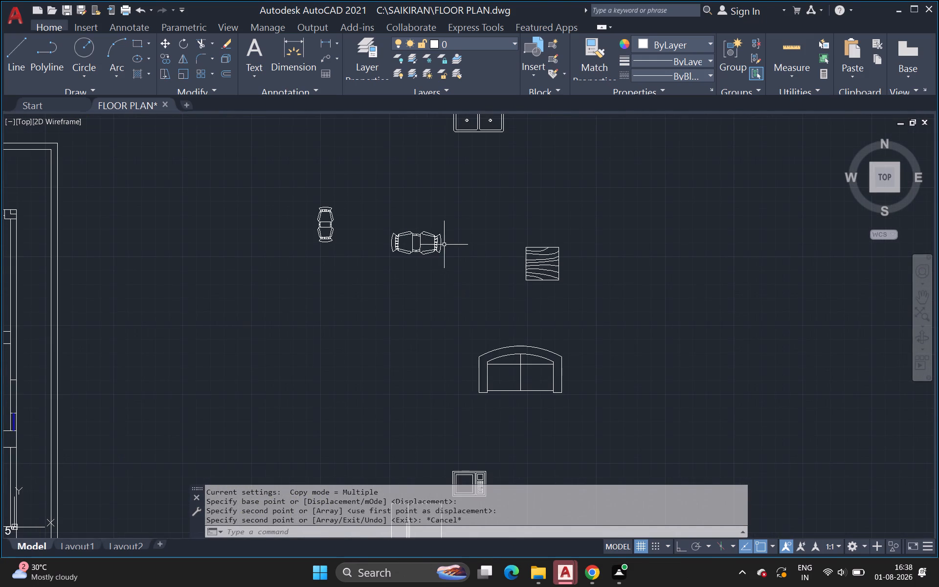
pyautogui.click(440, 248)
pyautogui.press('c')
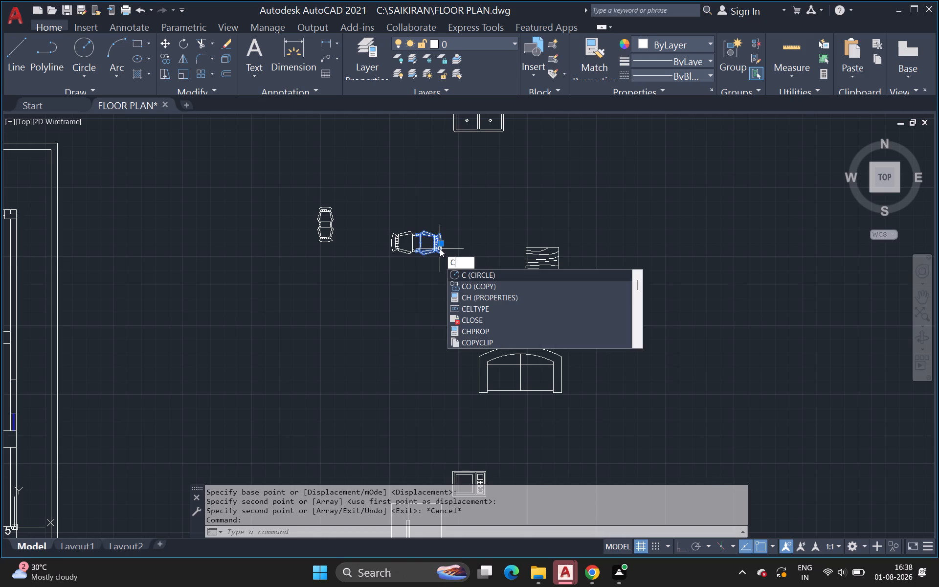
pyautogui.press('o')
pyautogui.press('Return')
pyautogui.click(432, 250)
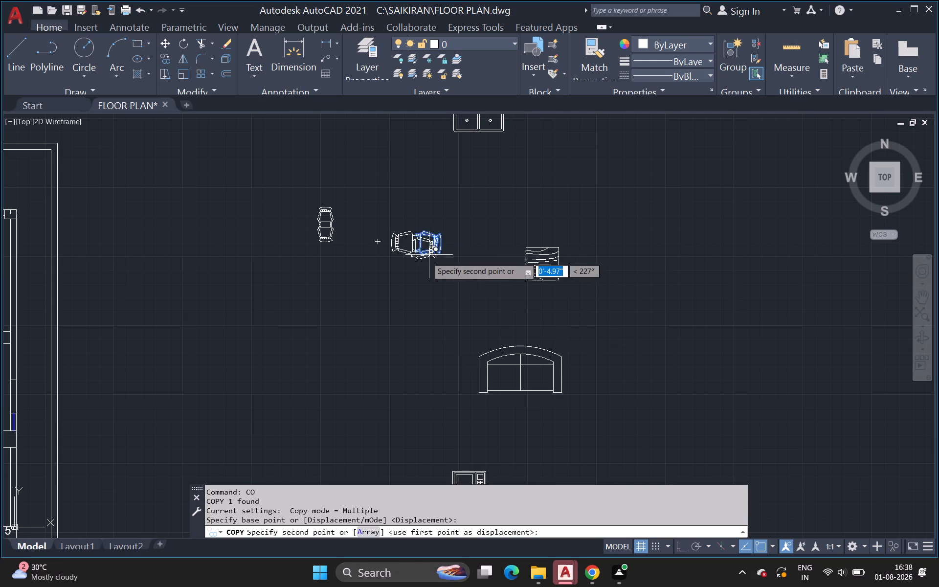
pyautogui.scroll(-2, 262, 371)
pyautogui.moveTo(262, 371); pyautogui.dragTo(321, 319, button='middle')
pyautogui.scroll(1, 321, 319)
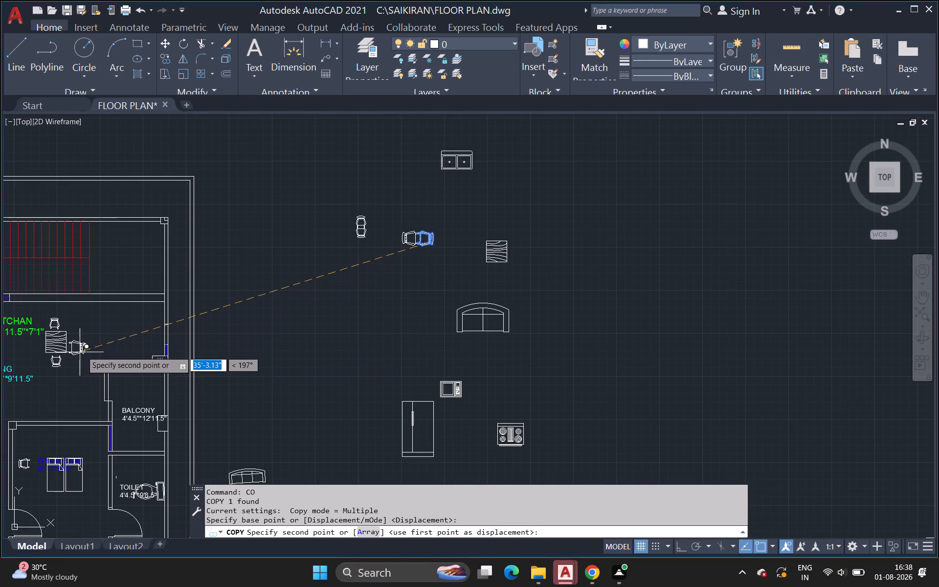
pyautogui.click(84, 346)
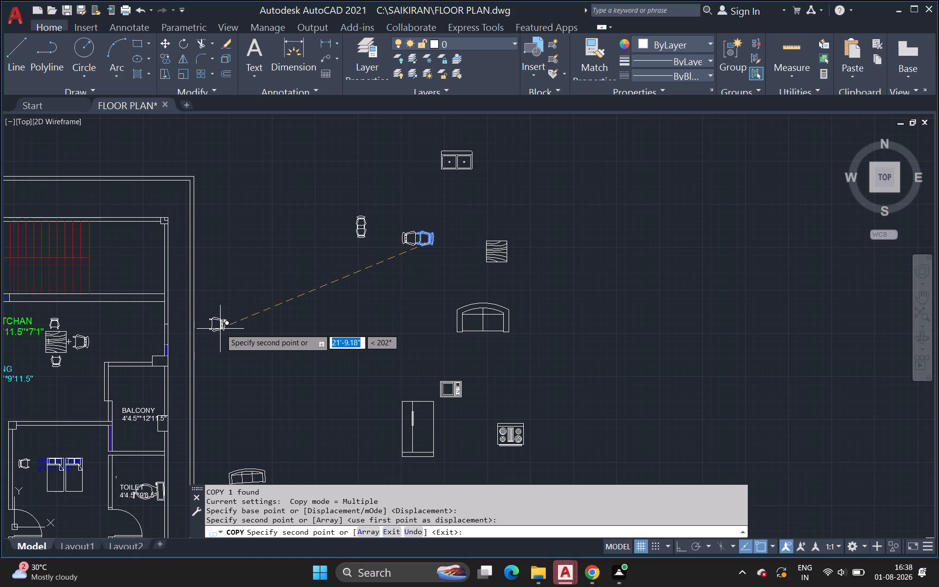
pyautogui.scroll(-3, 221, 329)
pyautogui.moveTo(221, 329); pyautogui.dragTo(243, 321, button='middle')
pyautogui.scroll(1, 243, 321)
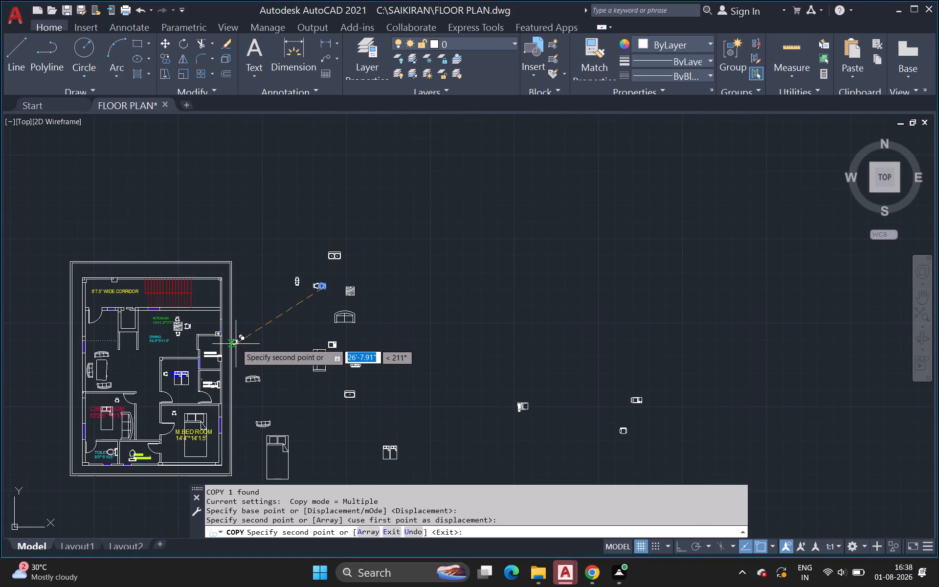
pyautogui.scroll(1, 238, 341)
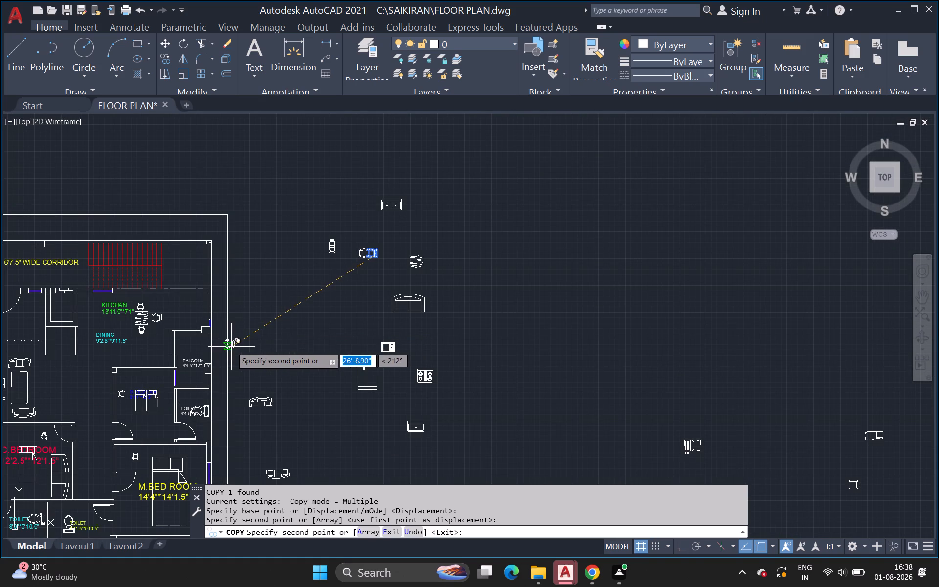
pyautogui.moveTo(231, 347); pyautogui.dragTo(263, 320, button='middle')
pyautogui.scroll(-1, 231, 347)
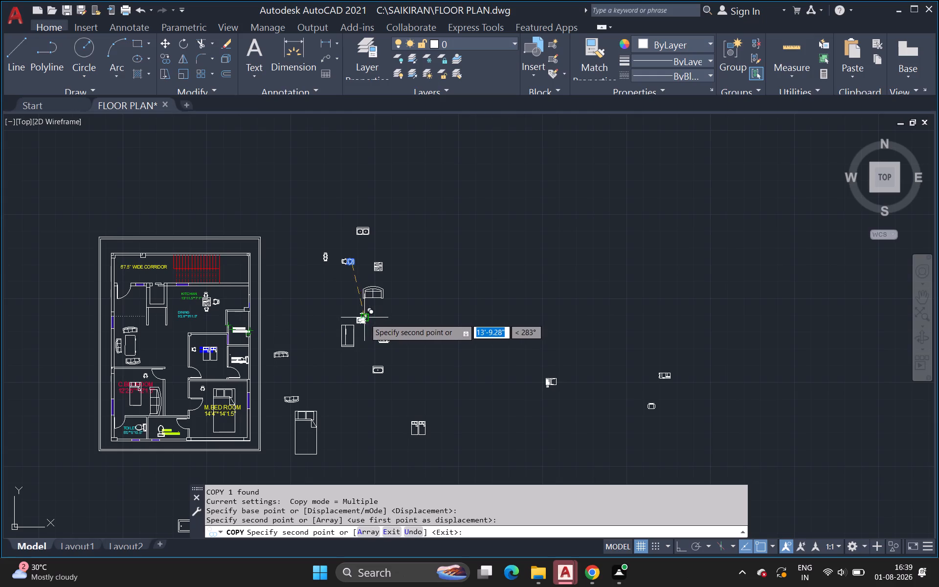
pyautogui.press('Escape')
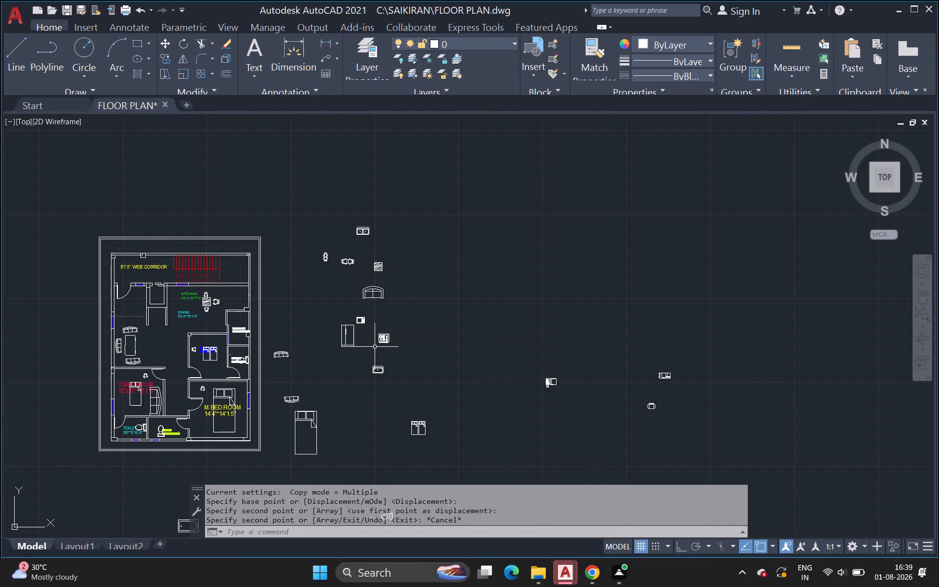
# Scale the stove block east of the plan from its southwest corner by a factor of about 1.13.
pyautogui.scroll(2, 376, 341)
pyautogui.click(373, 319)
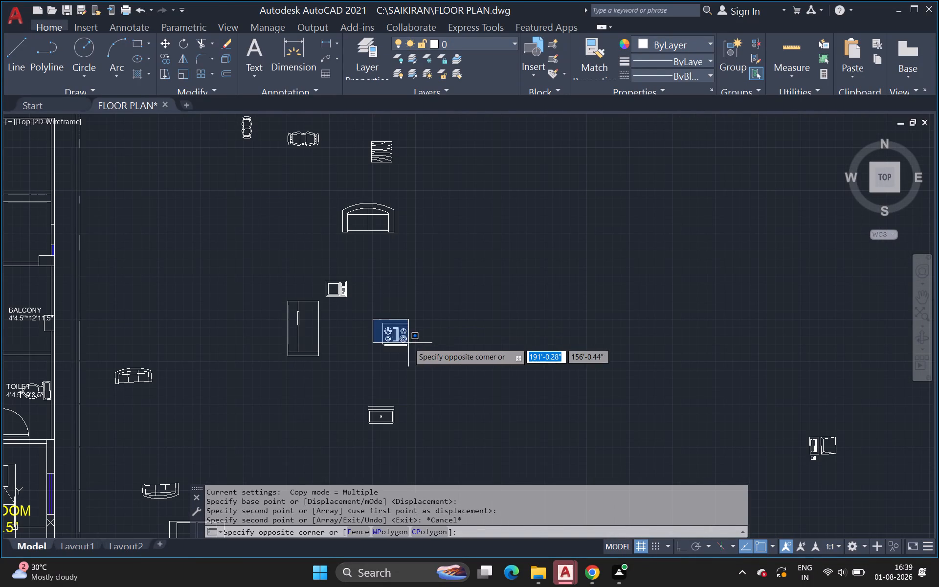
pyautogui.click(417, 356)
pyautogui.press('s')
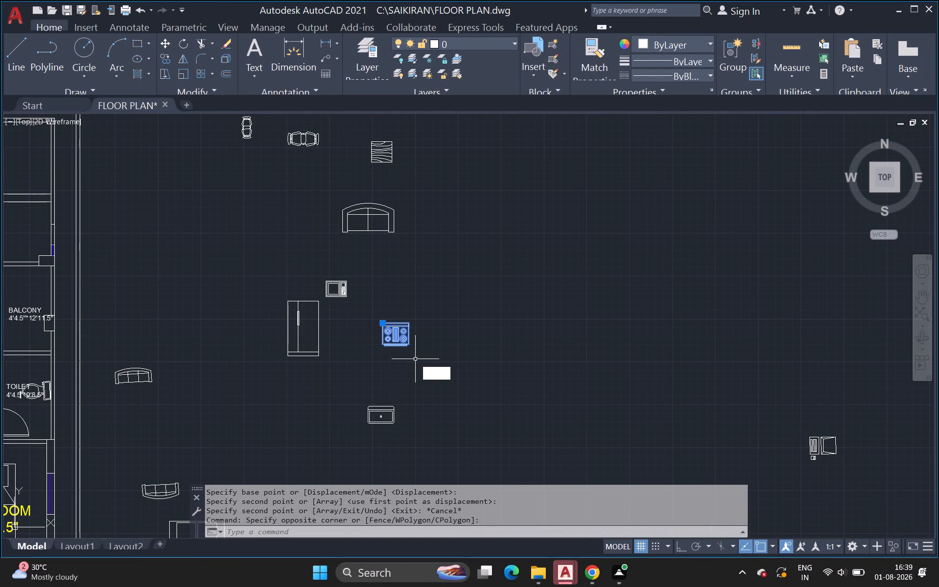
pyautogui.press('c')
pyautogui.press('Return')
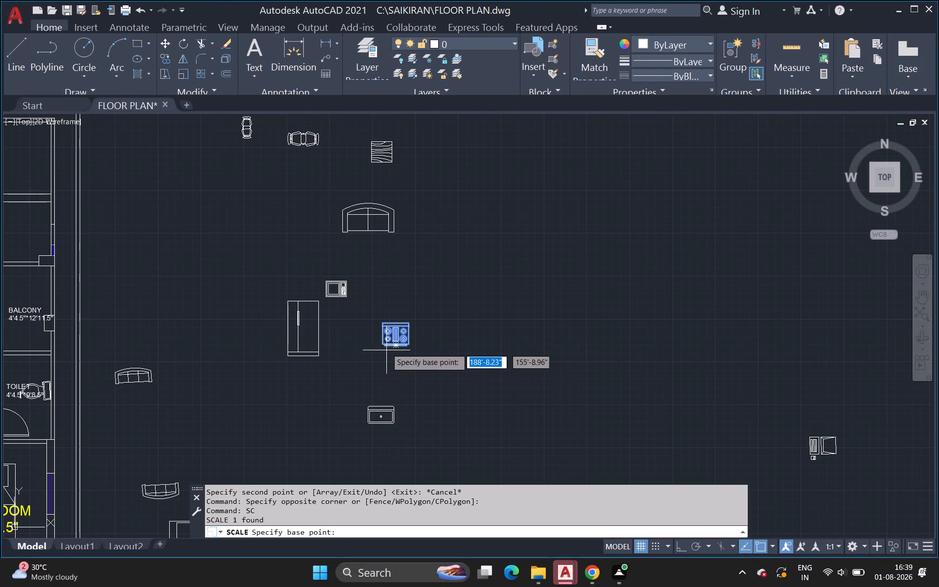
pyautogui.click(386, 350)
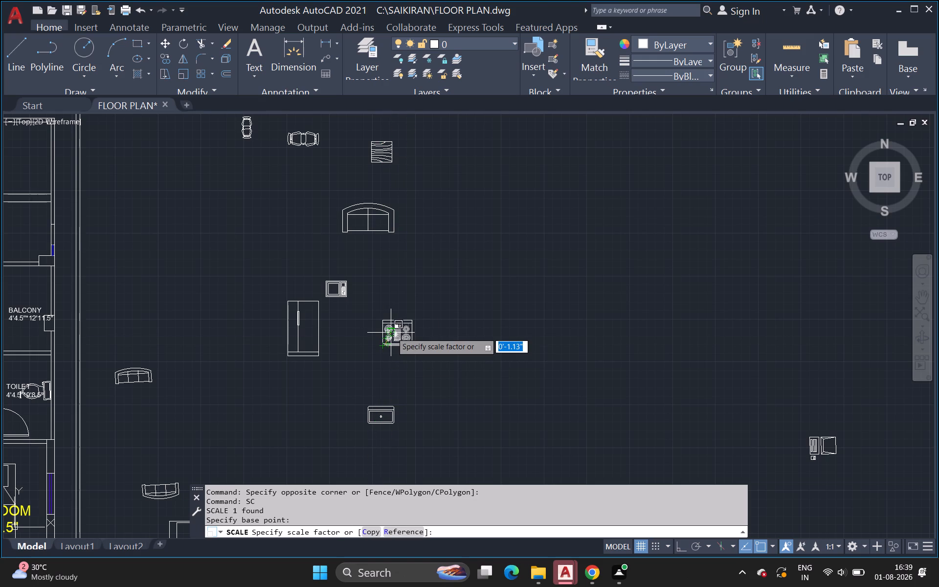
pyautogui.click(389, 334)
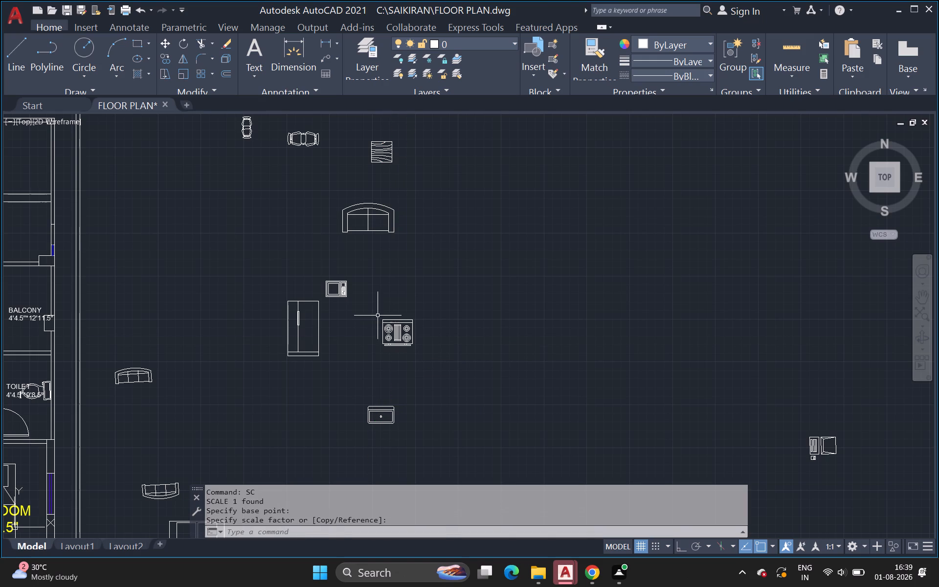
# Copy the enlarged stove by its southeast corner about 53' west-northwest, beside the KITCHAN label.
pyautogui.moveTo(378, 316); pyautogui.dragTo(393, 328)
pyautogui.click(429, 352)
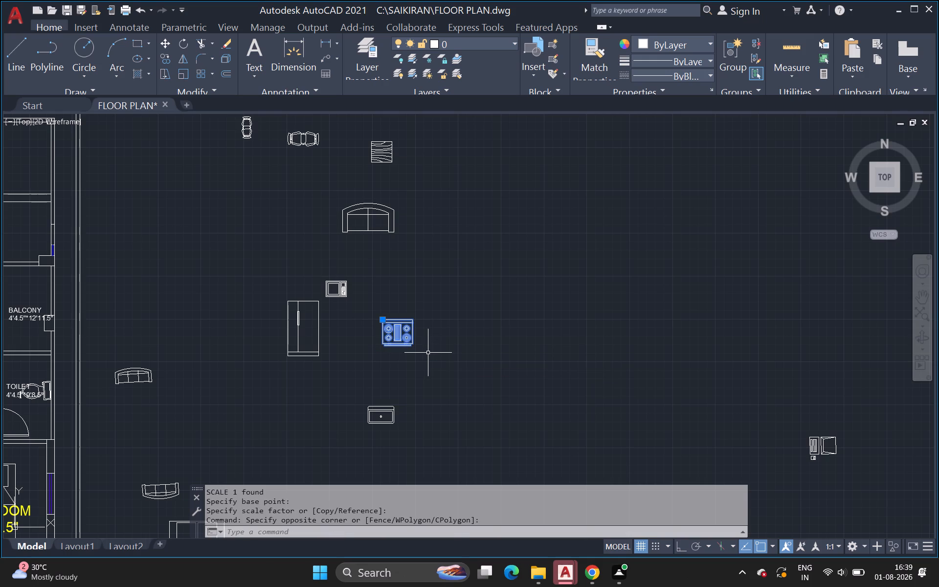
pyautogui.press('c')
pyautogui.press('o')
pyautogui.press('Return')
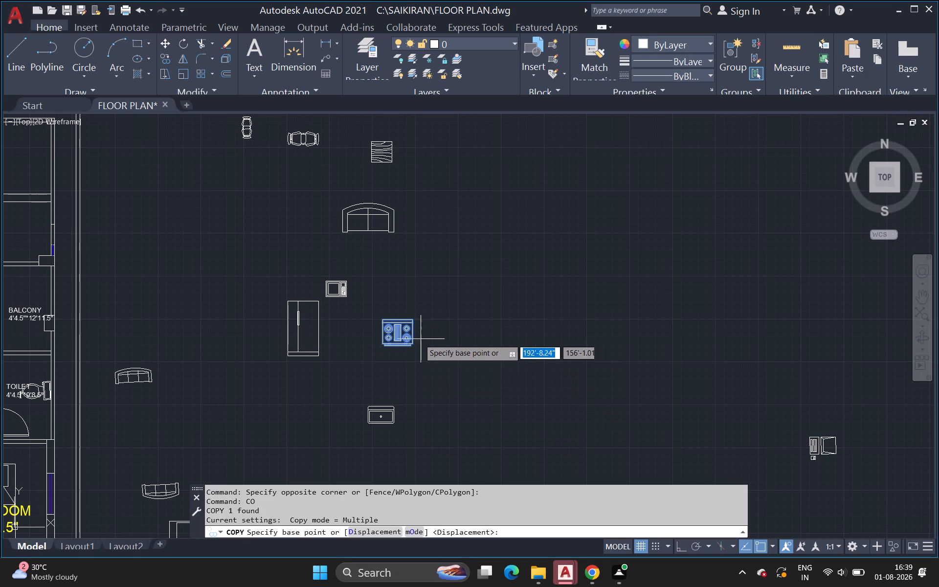
pyautogui.click(411, 344)
pyautogui.scroll(-2, 192, 362)
pyautogui.moveTo(192, 362); pyautogui.dragTo(227, 346, button='middle')
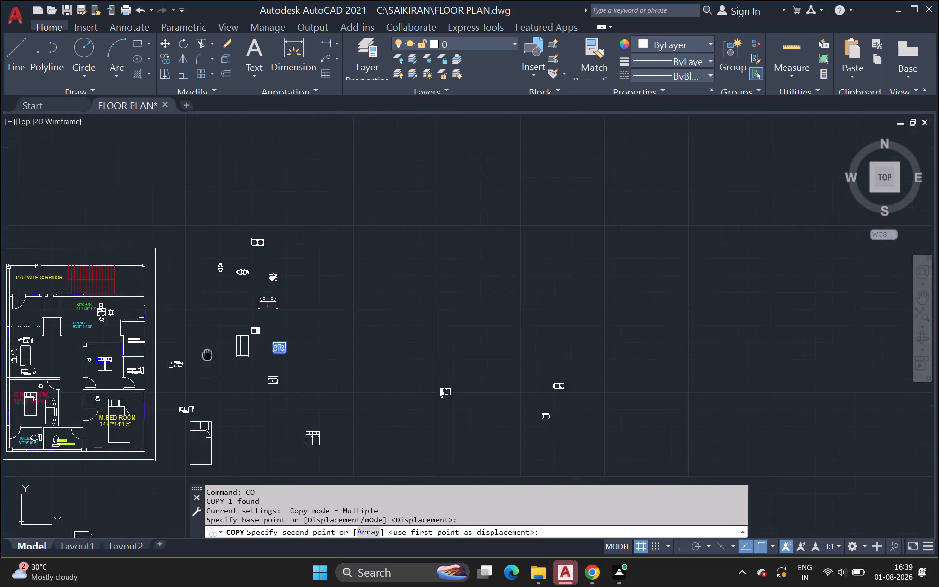
pyautogui.moveTo(227, 346); pyautogui.dragTo(268, 332, button='middle')
pyautogui.scroll(1, 159, 300)
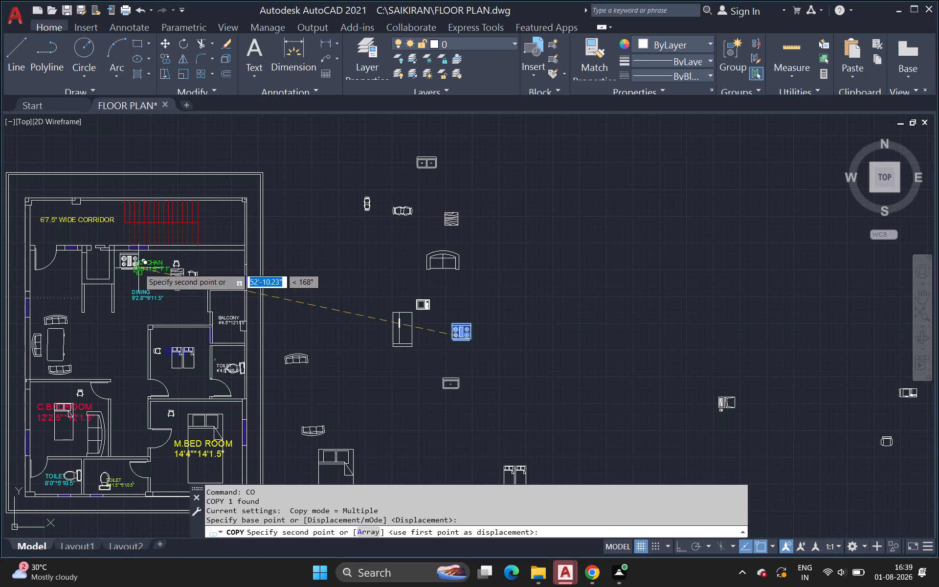
pyautogui.click(136, 269)
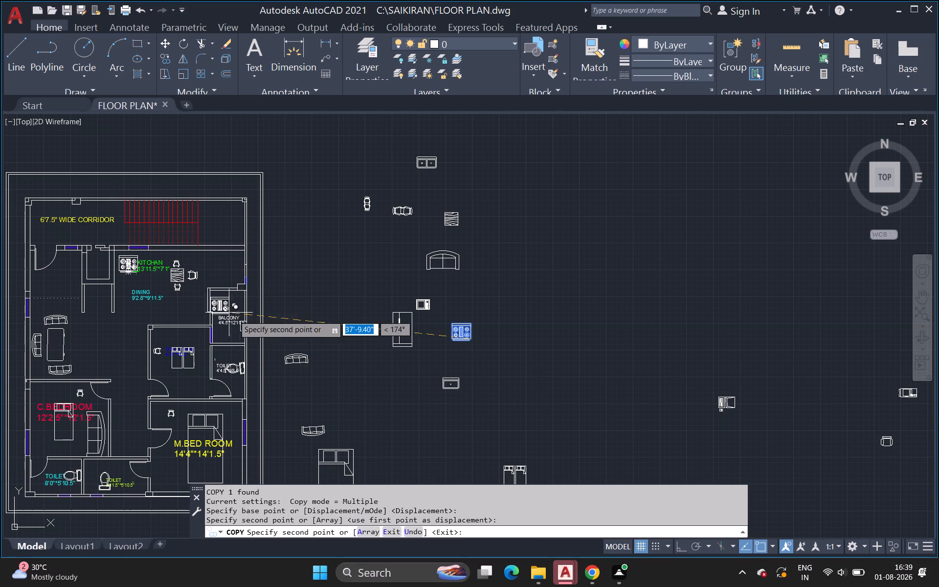
pyautogui.press('Escape')
# Scale down the two-door cabinet block west of the source stove, using its southwest corner as the base point.
pyautogui.scroll(-1, 382, 358)
pyautogui.moveTo(382, 361); pyautogui.dragTo(318, 347, button='middle')
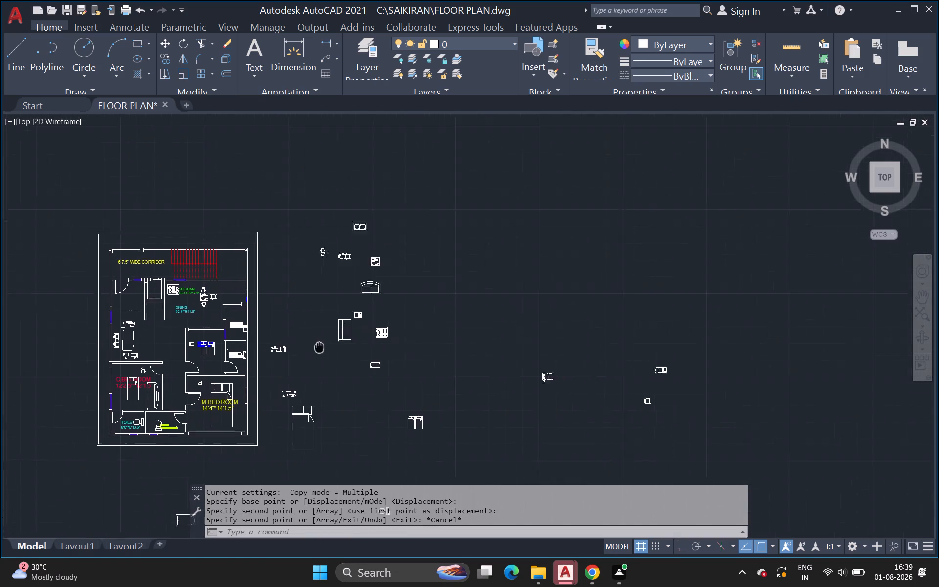
pyautogui.moveTo(318, 347); pyautogui.dragTo(298, 325, button='middle')
pyautogui.scroll(1, 331, 344)
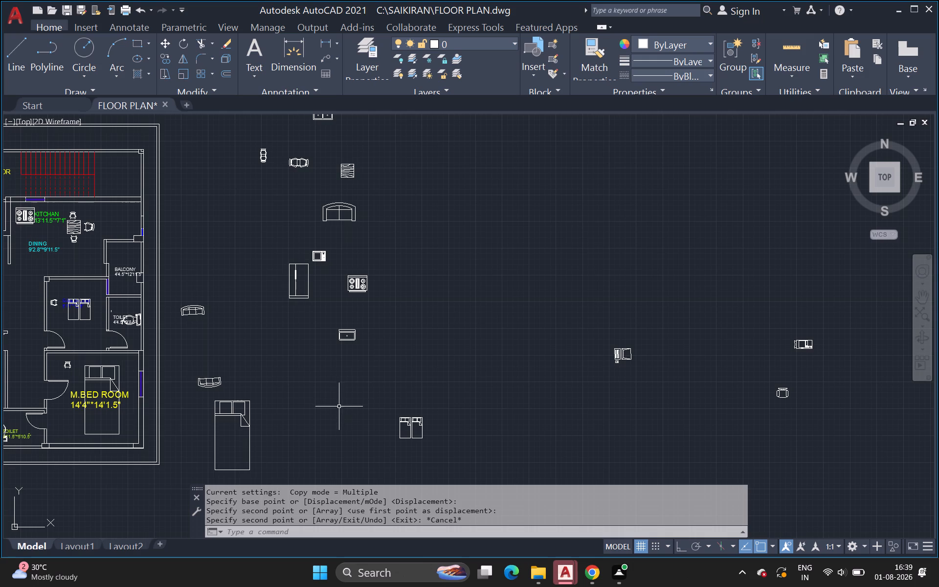
pyautogui.scroll(1, 457, 428)
pyautogui.moveTo(457, 428); pyautogui.dragTo(141, 439, button='middle')
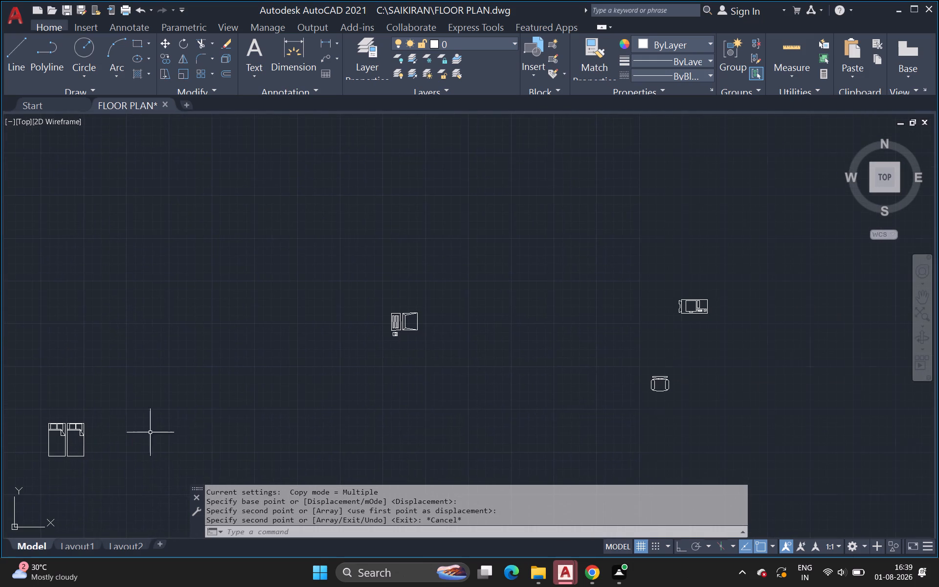
pyautogui.scroll(-4, 299, 415)
pyautogui.moveTo(399, 345); pyautogui.dragTo(388, 362, button='middle')
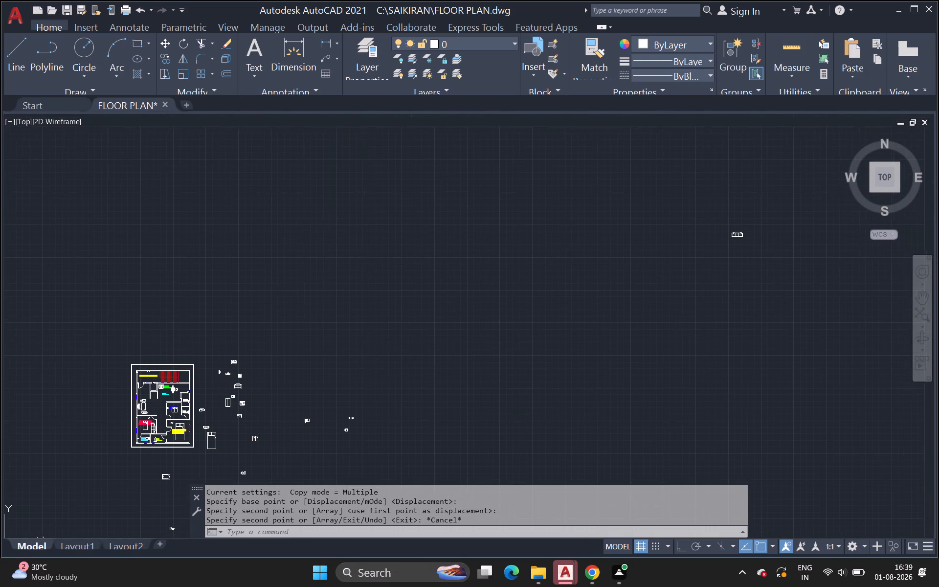
pyautogui.scroll(3, 276, 416)
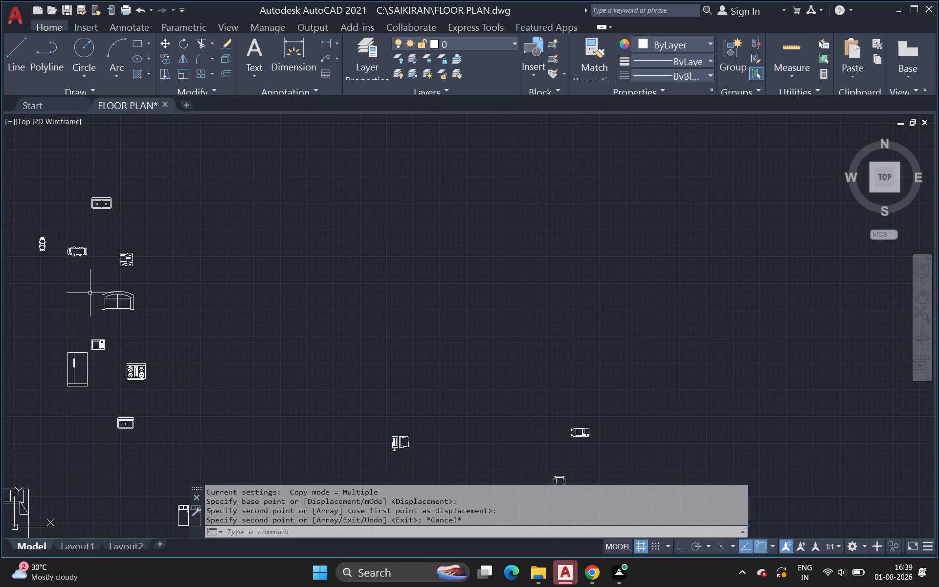
pyautogui.scroll(1, 90, 293)
pyautogui.moveTo(144, 366); pyautogui.dragTo(155, 353, button='middle')
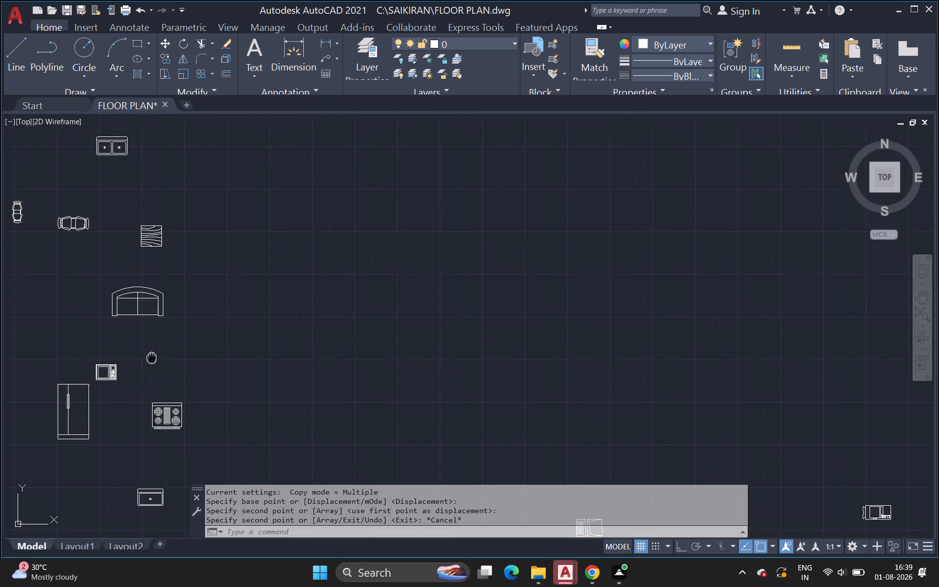
pyautogui.moveTo(155, 353); pyautogui.dragTo(186, 315, button='middle')
pyautogui.click(75, 333)
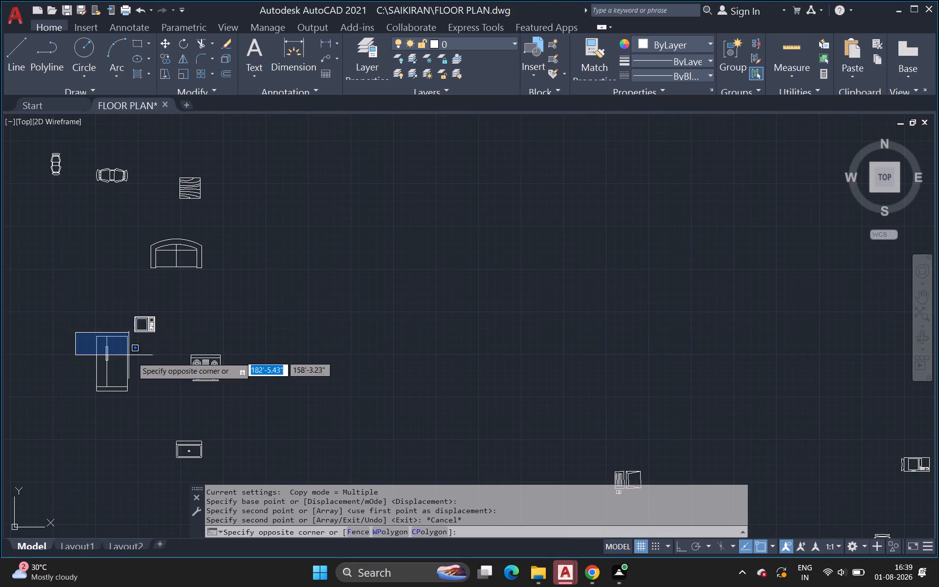
pyautogui.click(149, 404)
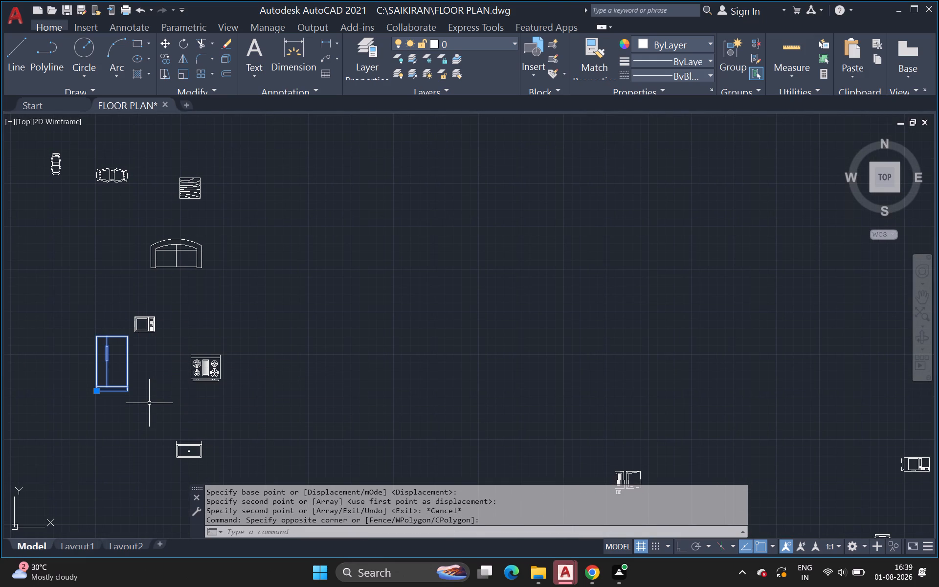
pyautogui.write('SC')
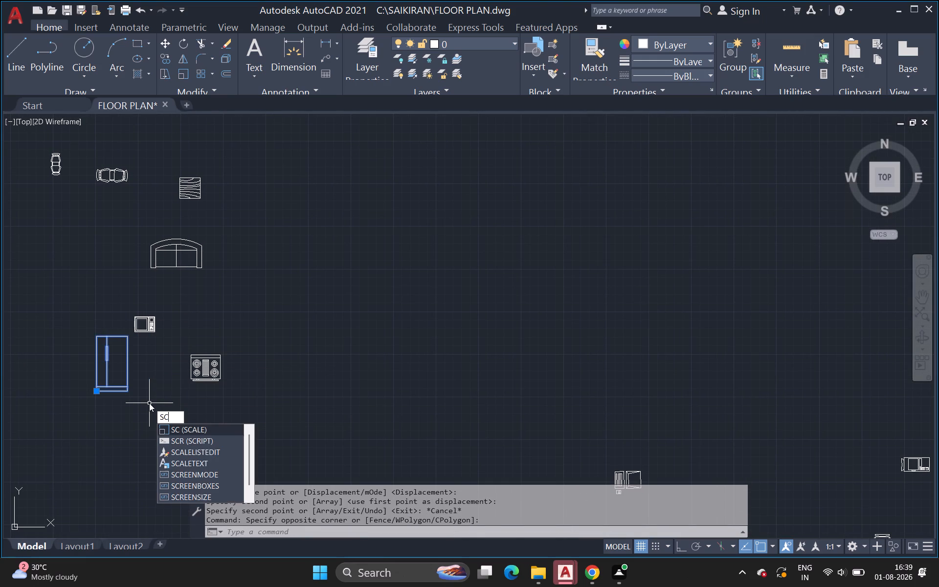
pyautogui.press('Return')
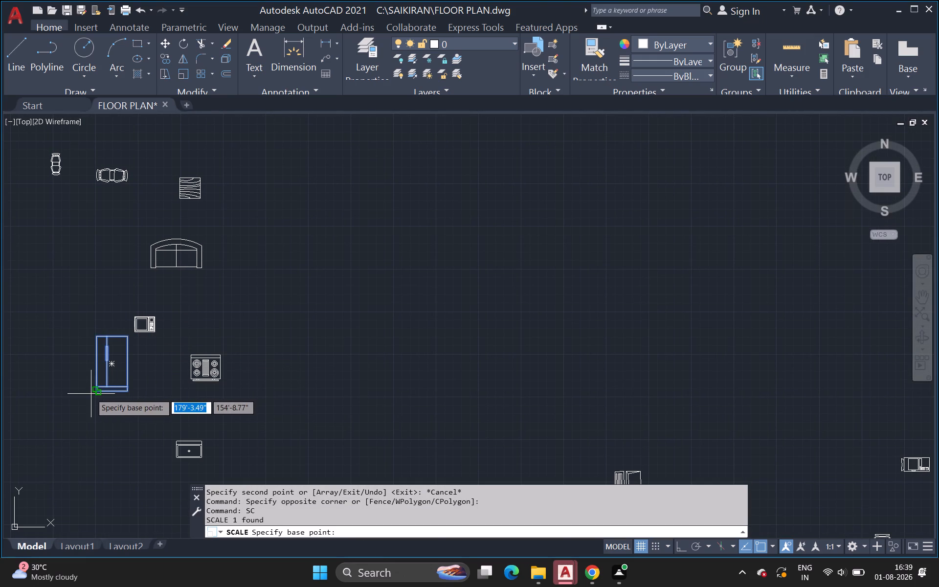
pyautogui.click(96, 392)
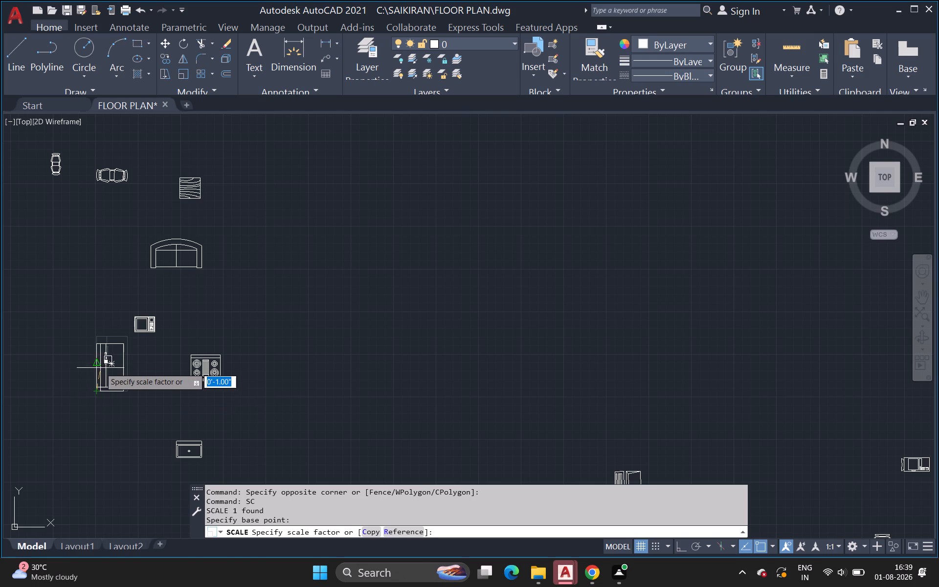
pyautogui.click(101, 372)
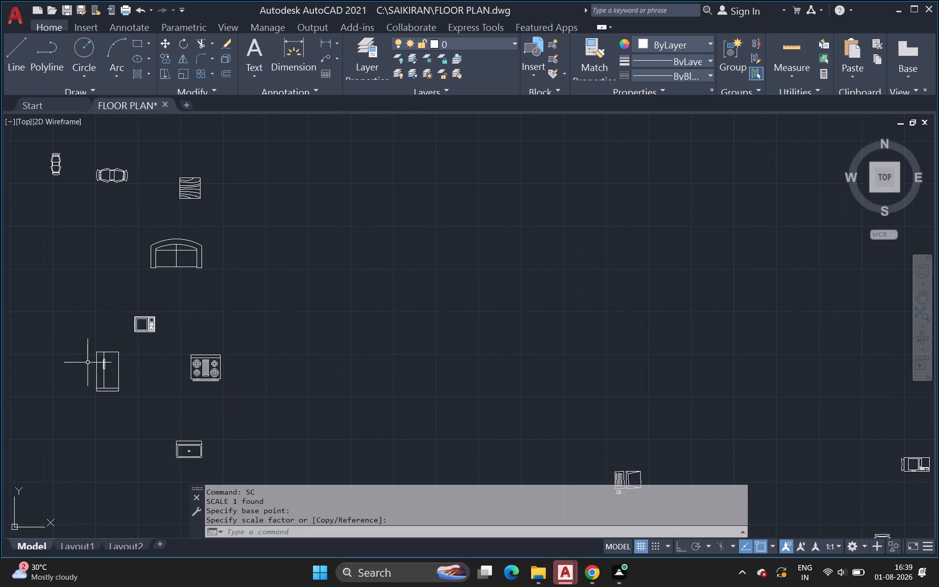
# Copy the reduced two-door cabinet by its southeast corner about 30' west-northwest, to the kitchen's east end above the balcony.
pyautogui.moveTo(89, 346); pyautogui.dragTo(92, 352)
pyautogui.click(130, 403)
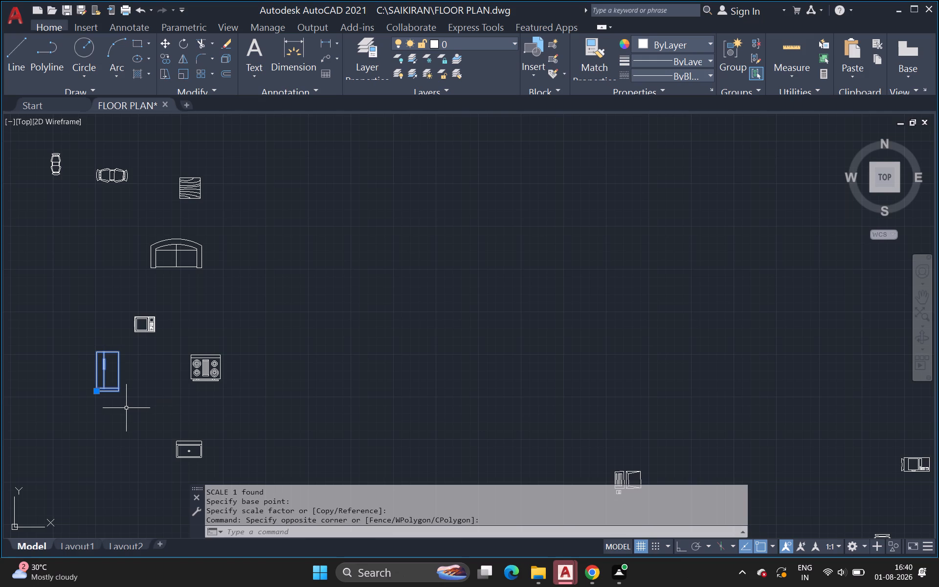
pyautogui.write('CO')
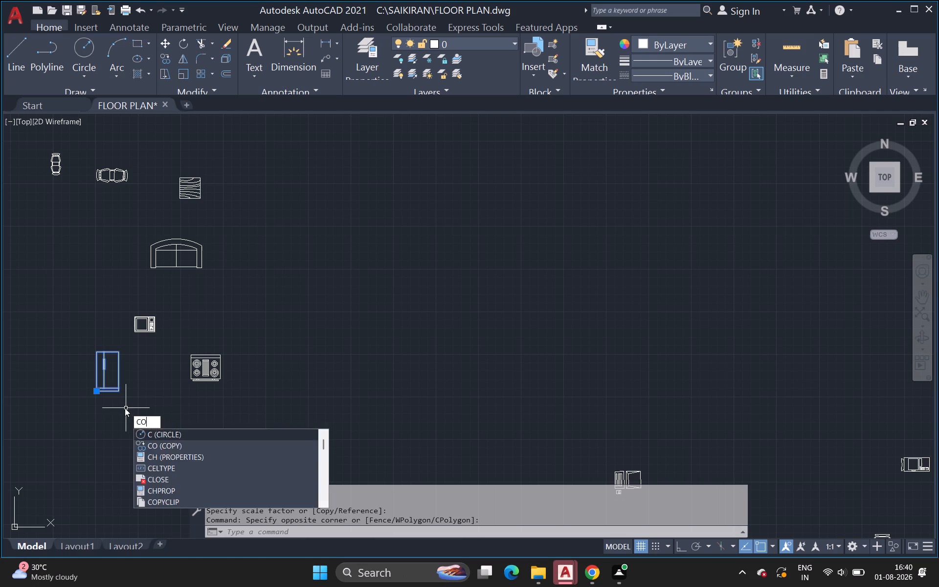
pyautogui.press('Return')
pyautogui.click(120, 391)
pyautogui.scroll(-2, 87, 424)
pyautogui.moveTo(87, 425); pyautogui.dragTo(279, 283, button='middle')
pyautogui.scroll(3, 138, 260)
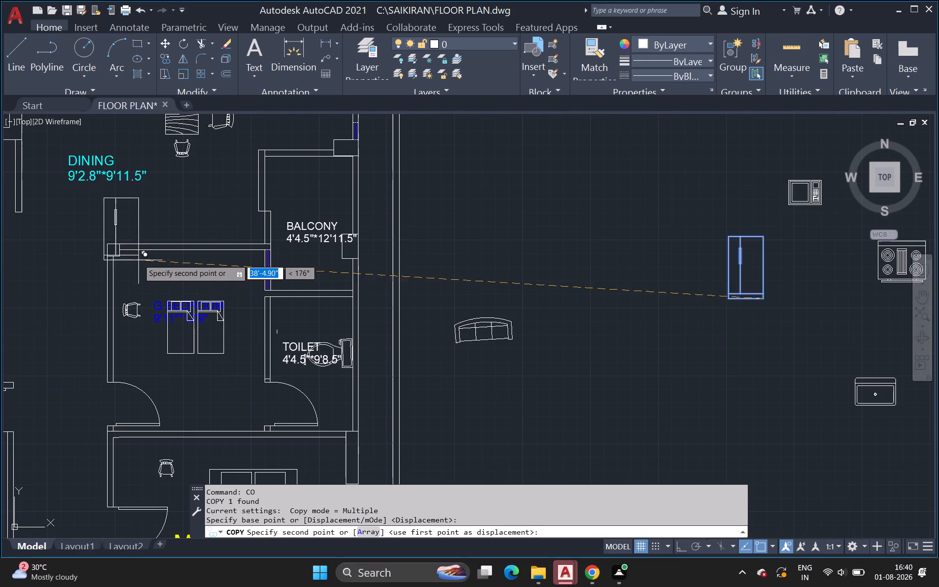
pyautogui.moveTo(138, 240); pyautogui.dragTo(172, 330, button='middle')
pyautogui.scroll(-1, 138, 240)
pyautogui.scroll(1, 172, 330)
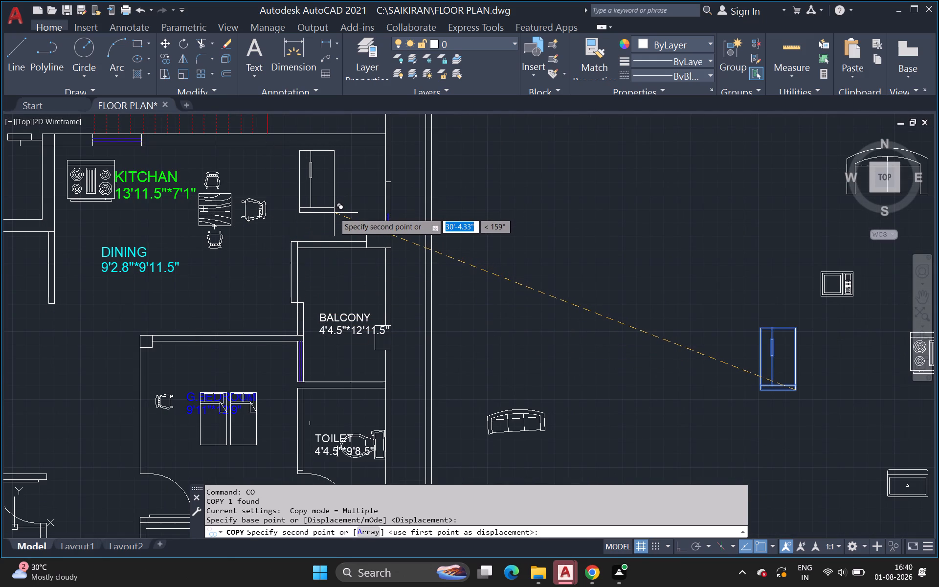
pyautogui.click(334, 213)
# Place another copy of the two-door cabinet about 41' west of the source, just outside the G.BEDROOM's west wall.
pyautogui.scroll(-1, 194, 344)
pyautogui.moveTo(194, 344); pyautogui.dragTo(294, 259, button='middle')
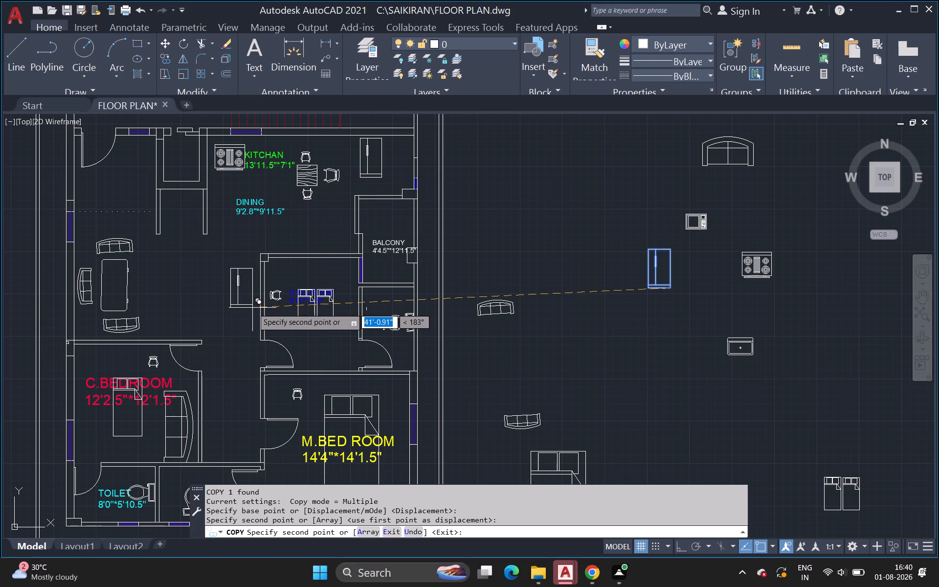
pyautogui.click(253, 308)
pyautogui.scroll(-1, 385, 364)
pyautogui.moveTo(385, 365); pyautogui.dragTo(380, 376, button='middle')
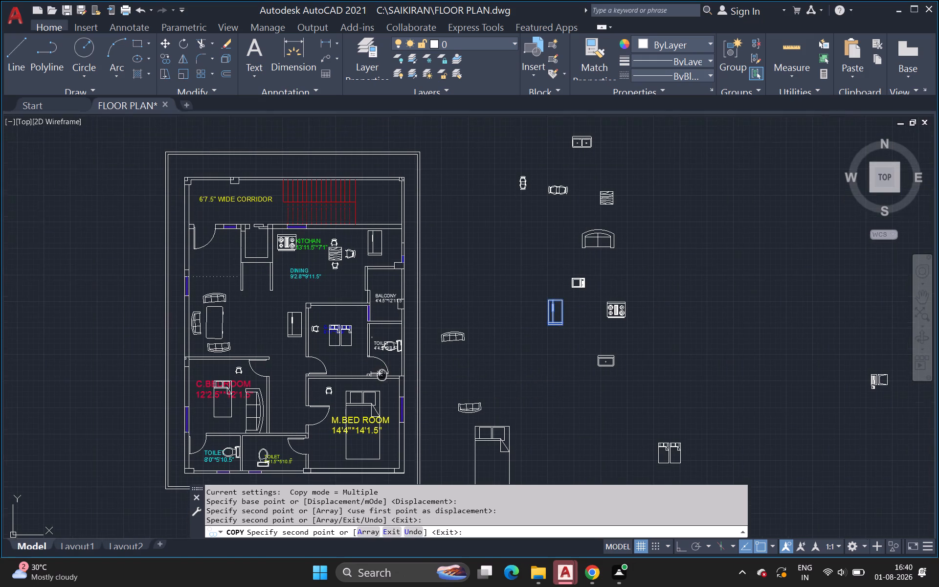
pyautogui.moveTo(380, 376); pyautogui.dragTo(373, 381, button='middle')
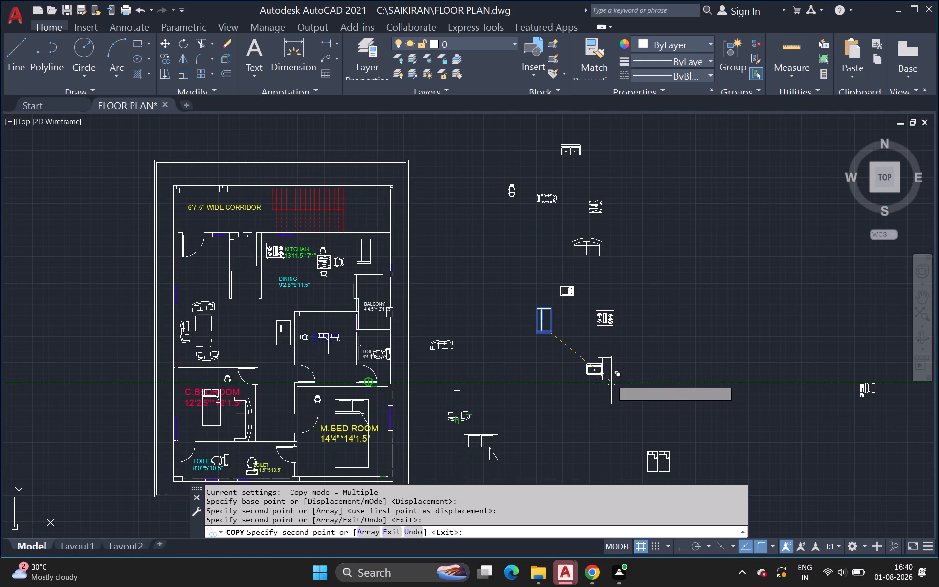
pyautogui.press('Escape')
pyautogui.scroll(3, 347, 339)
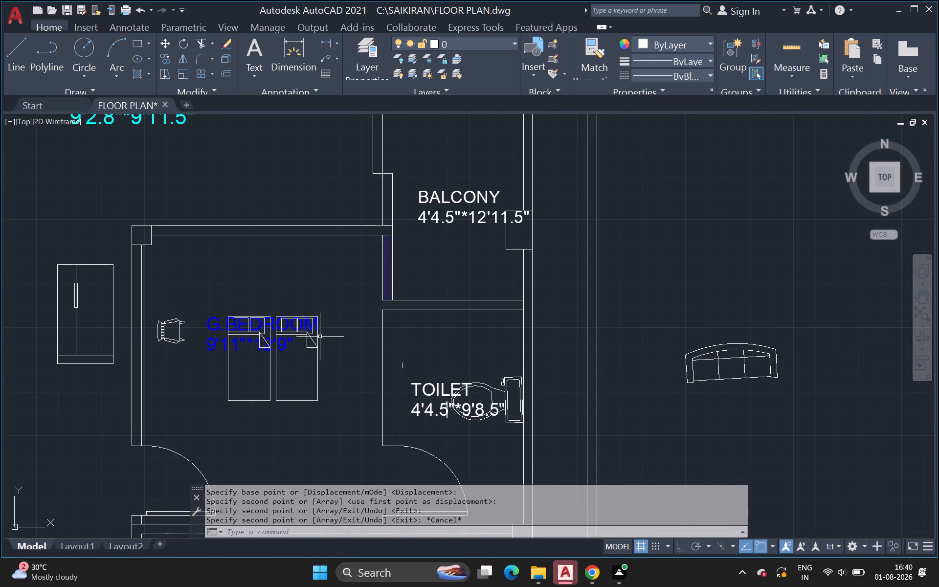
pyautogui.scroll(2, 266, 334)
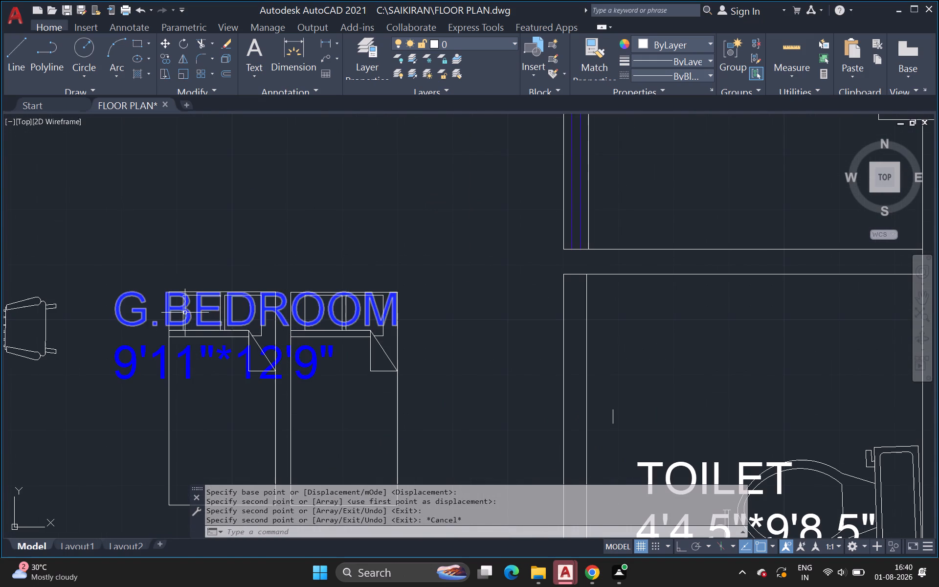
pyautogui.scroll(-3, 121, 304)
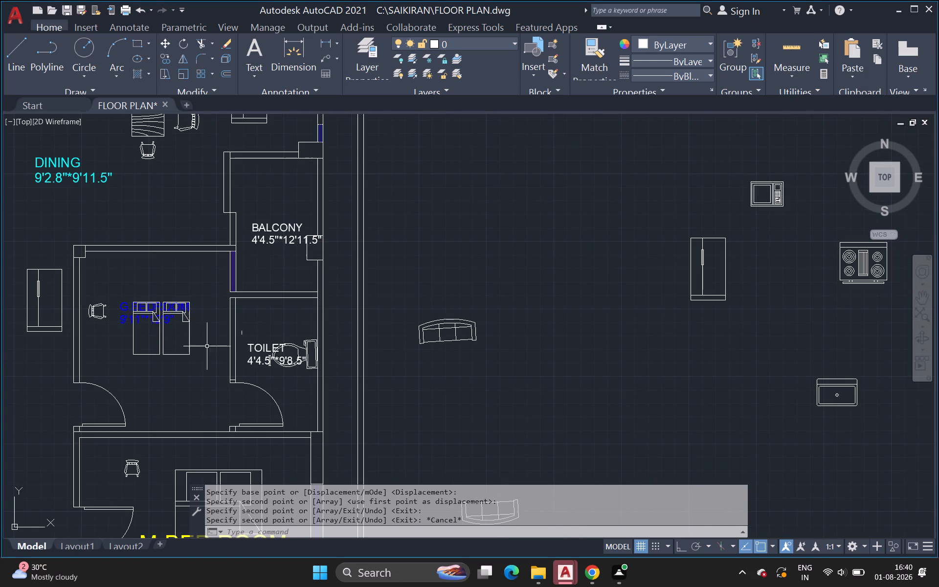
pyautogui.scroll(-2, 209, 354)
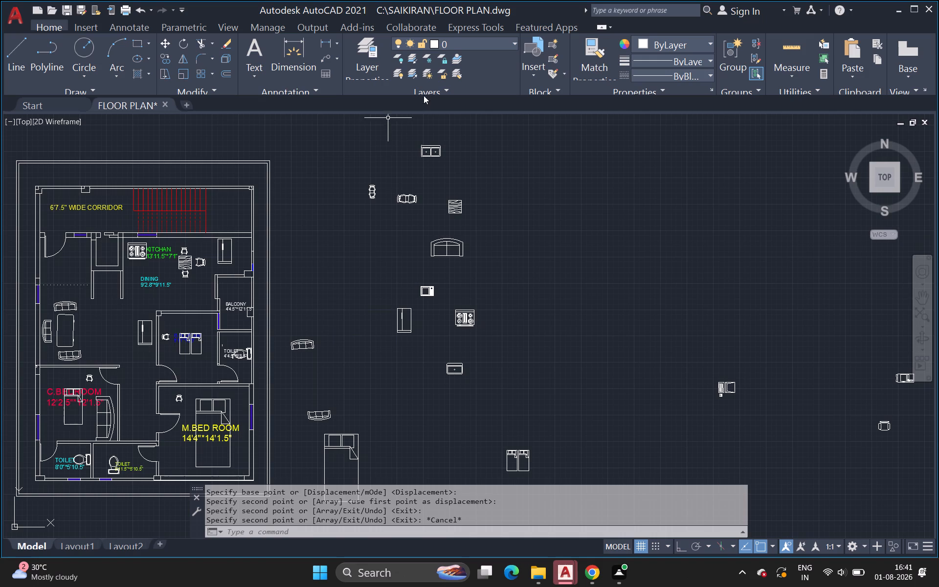
# Copy the west chair of the horizontal chair pair about 30' west-southwest into the balcony, north of the BALCONY label.
pyautogui.scroll(1, 376, 184)
pyautogui.click(369, 191)
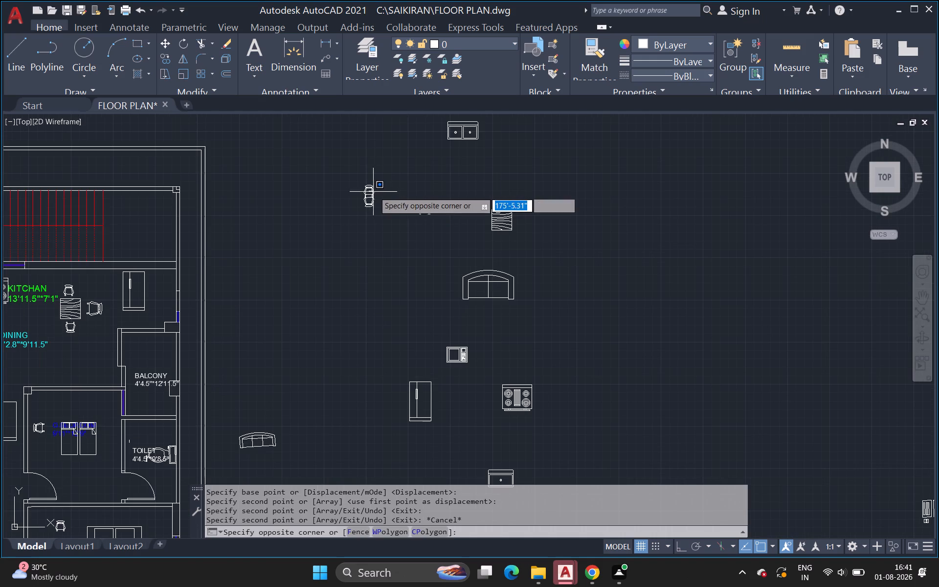
pyautogui.scroll(2, 372, 188)
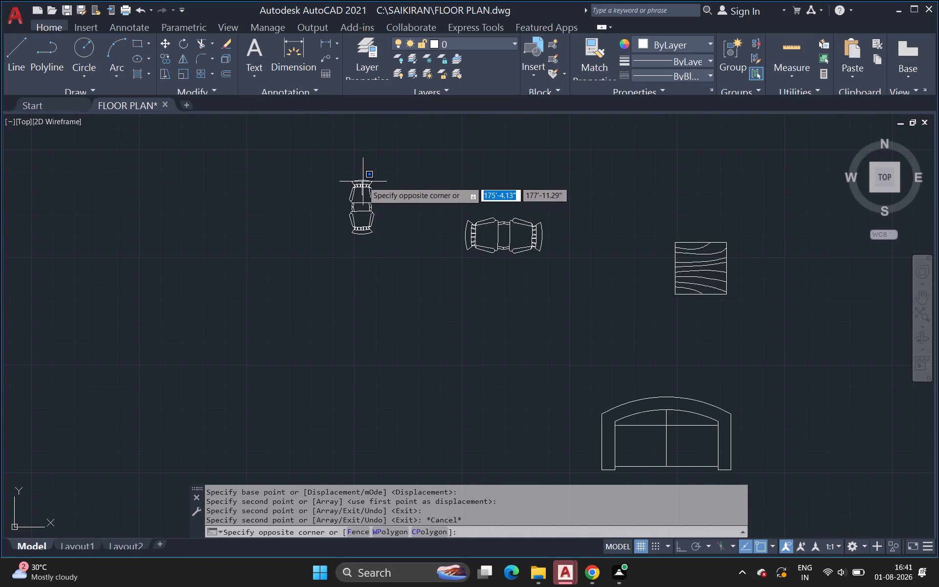
pyautogui.press('Escape')
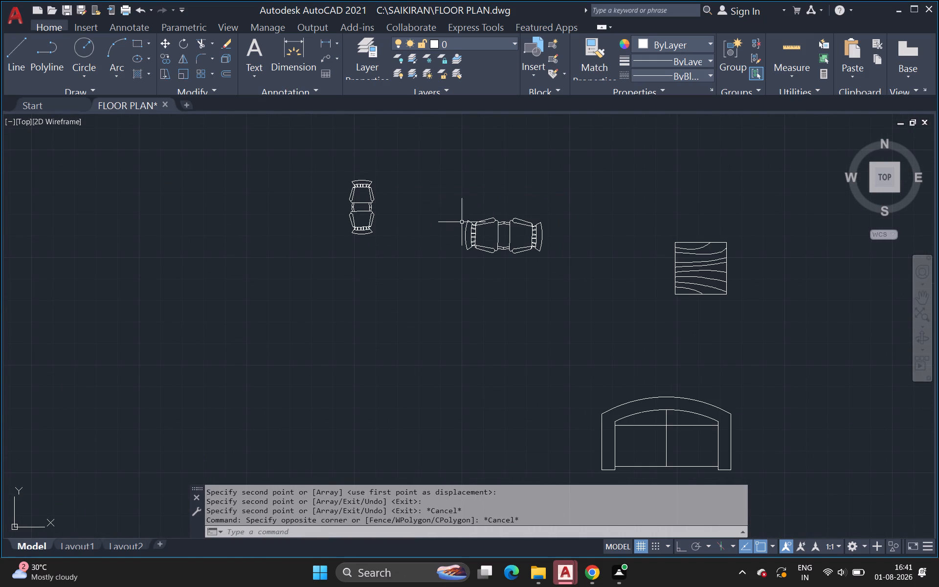
pyautogui.click(468, 225)
pyautogui.press('c')
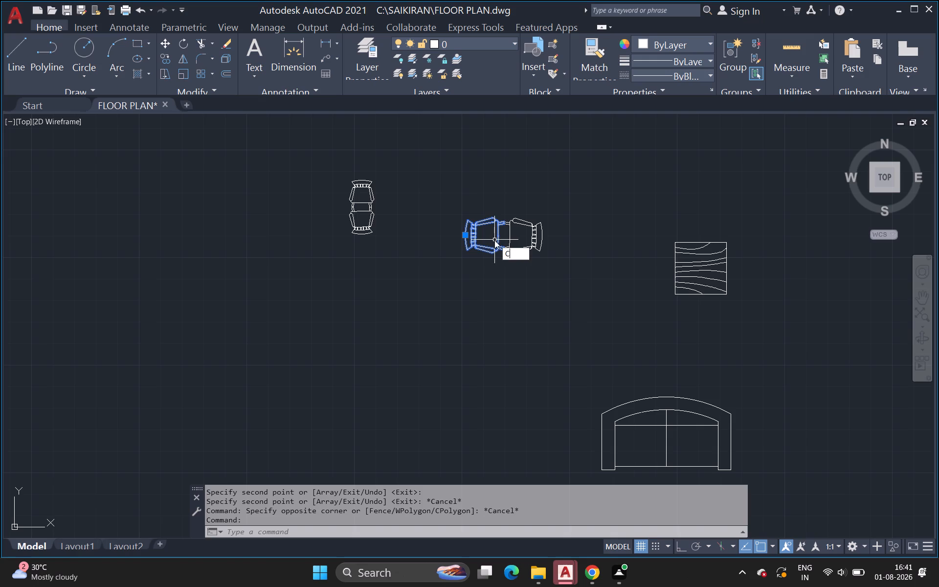
pyautogui.press('o')
pyautogui.press('Return')
pyautogui.click(484, 244)
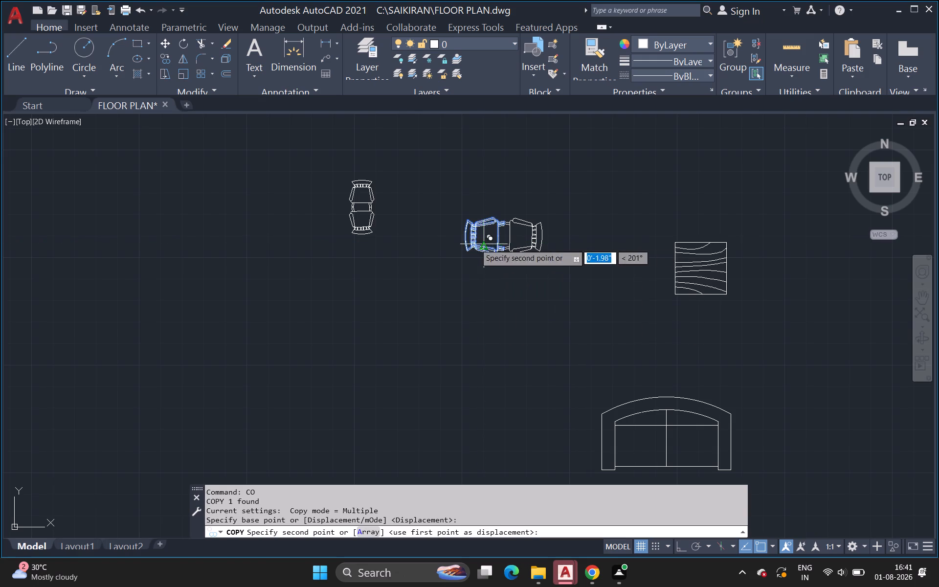
pyautogui.scroll(-3, 310, 336)
pyautogui.moveTo(307, 342); pyautogui.dragTo(373, 293, button='middle')
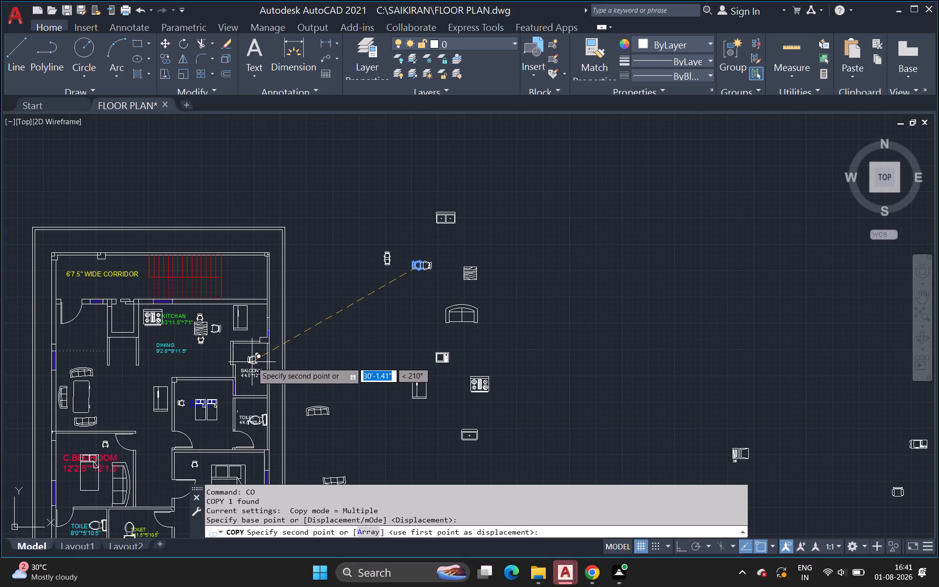
pyautogui.click(252, 361)
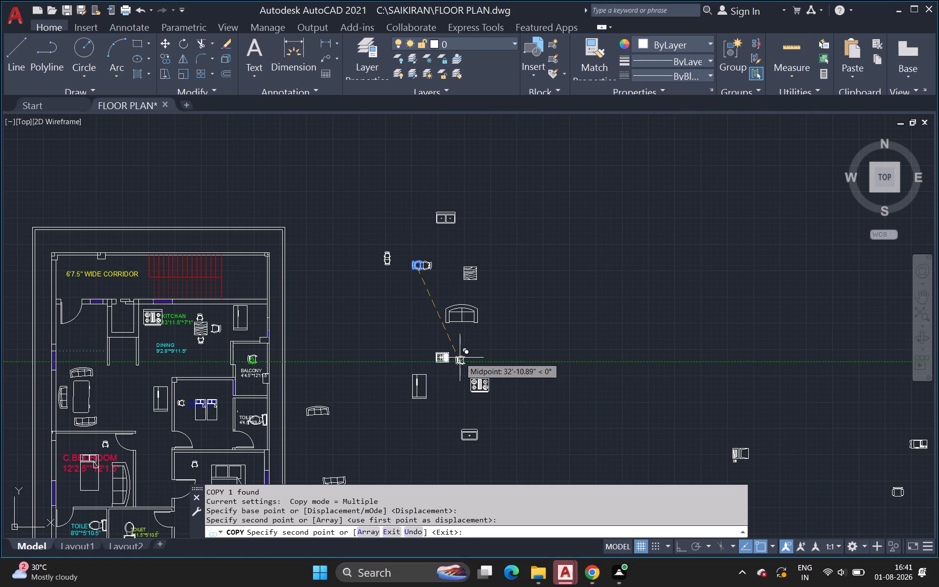
pyautogui.press('Escape')
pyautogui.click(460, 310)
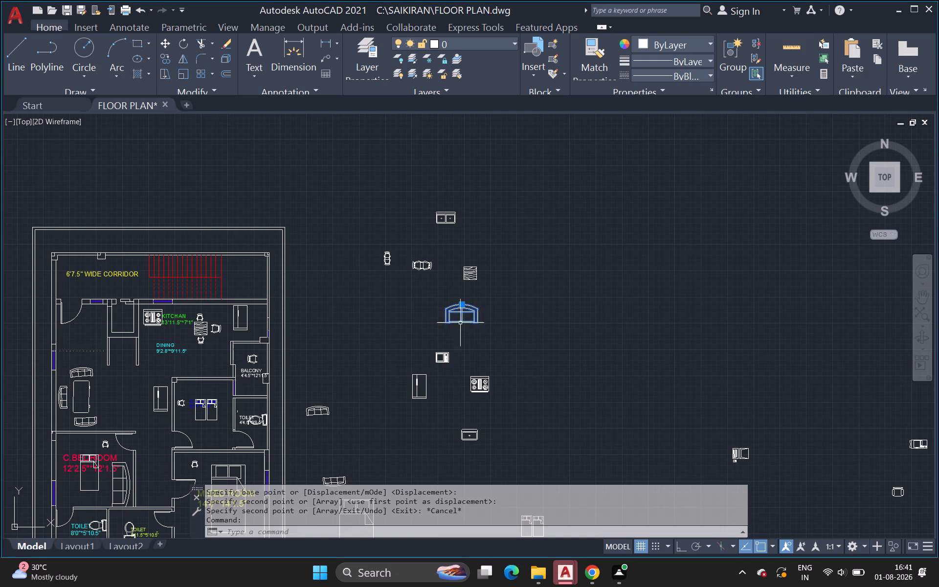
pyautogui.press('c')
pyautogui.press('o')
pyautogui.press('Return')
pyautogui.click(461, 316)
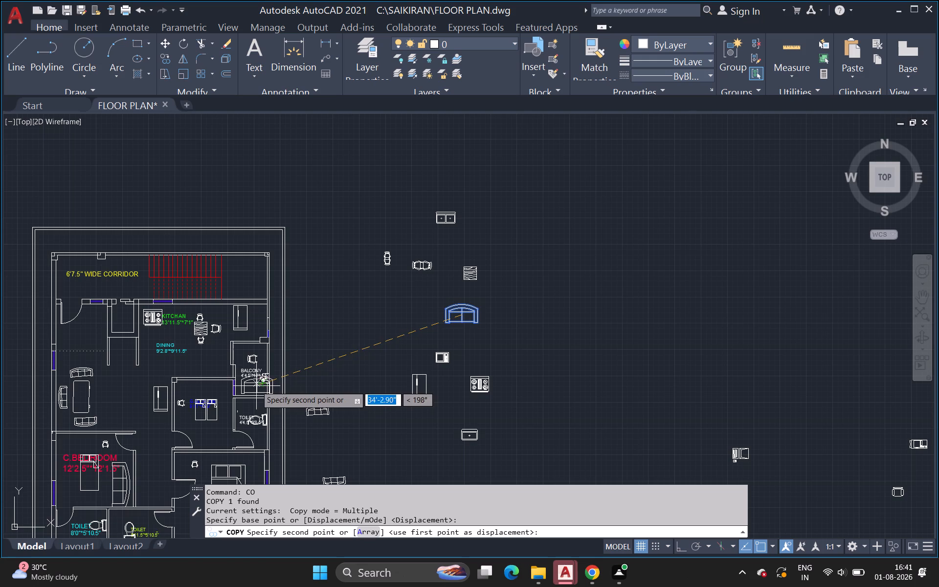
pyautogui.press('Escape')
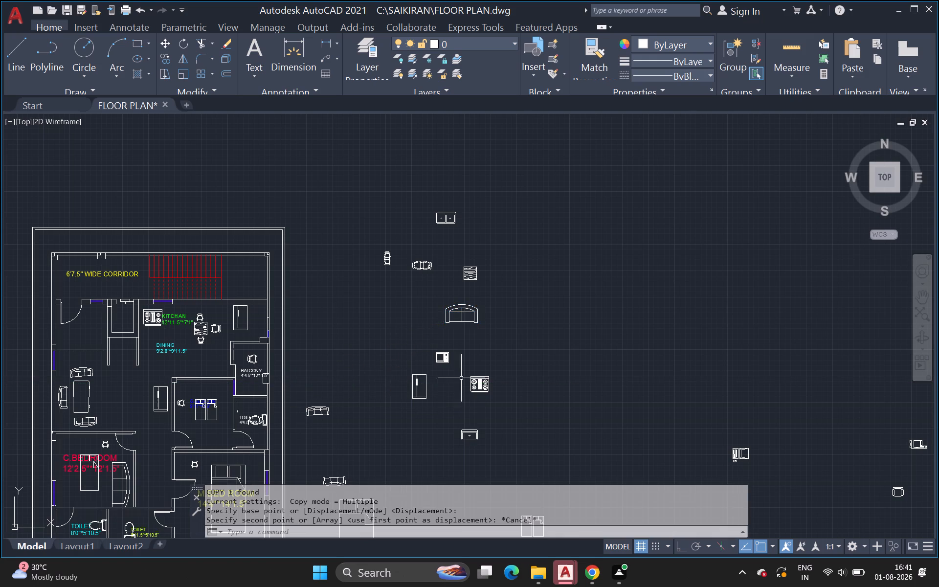
# Copy the west chair of the horizontal pair into the balcony again, south of the BALCONY label.
pyautogui.scroll(-1, 464, 382)
pyautogui.moveTo(465, 382); pyautogui.dragTo(473, 349, button='middle')
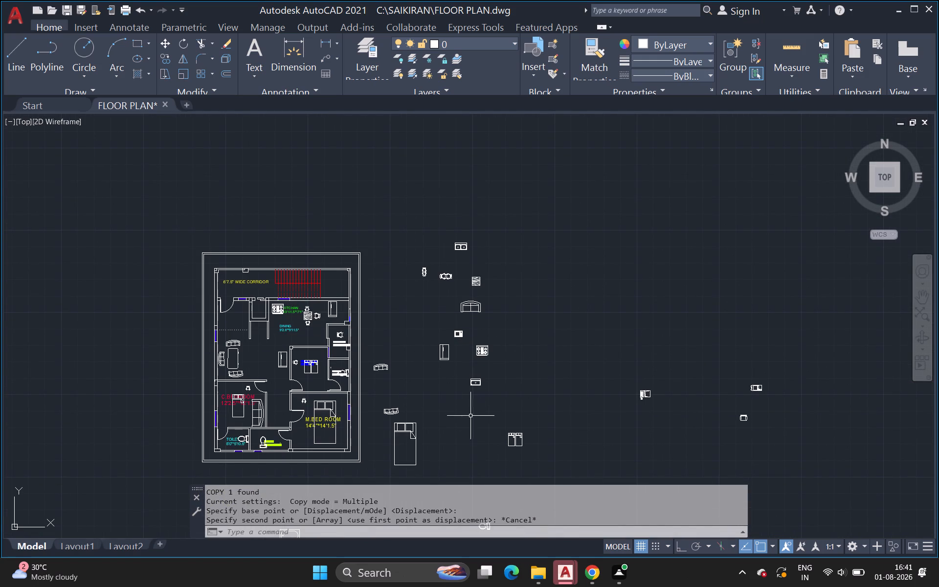
pyautogui.scroll(1, 402, 385)
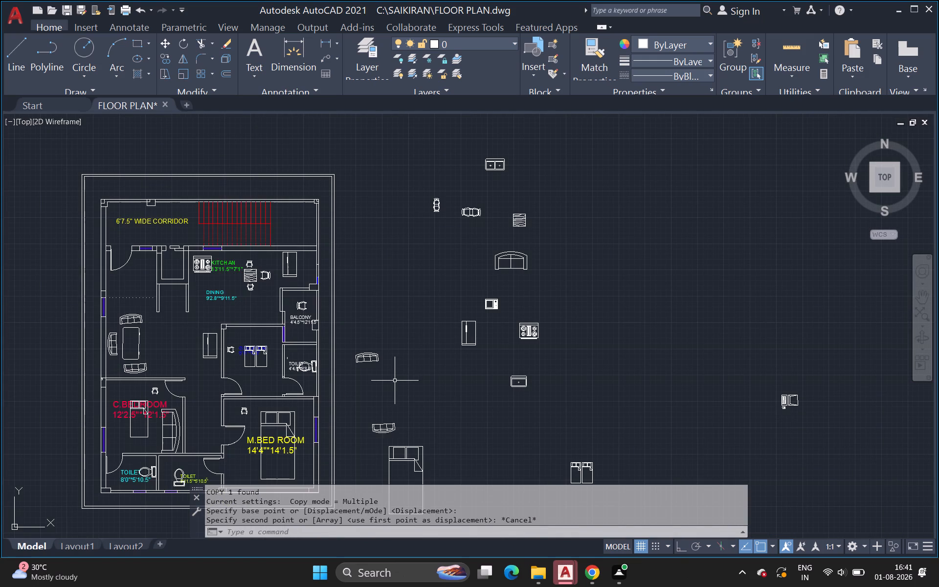
pyautogui.scroll(2, 458, 212)
pyautogui.click(471, 211)
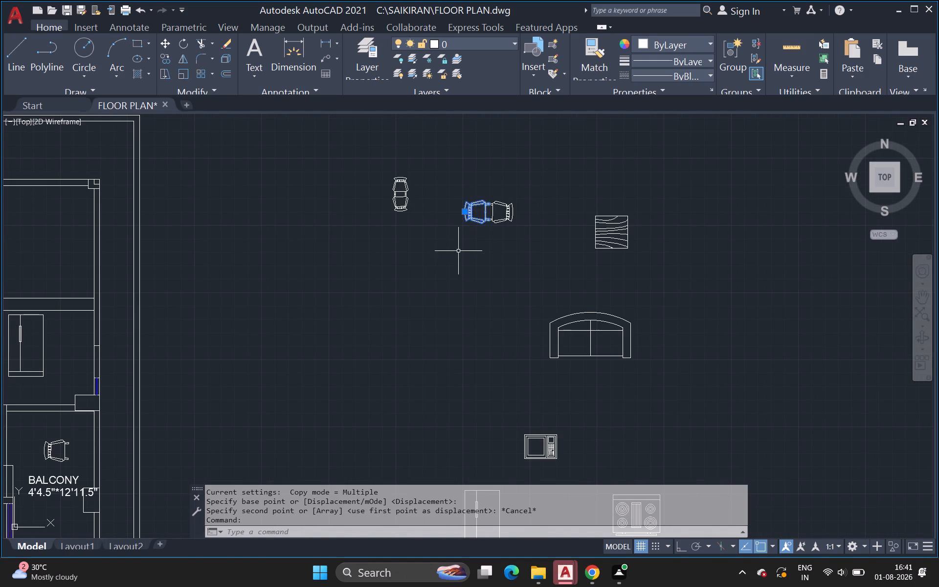
pyautogui.press('c')
pyautogui.press('o')
pyautogui.press('Return')
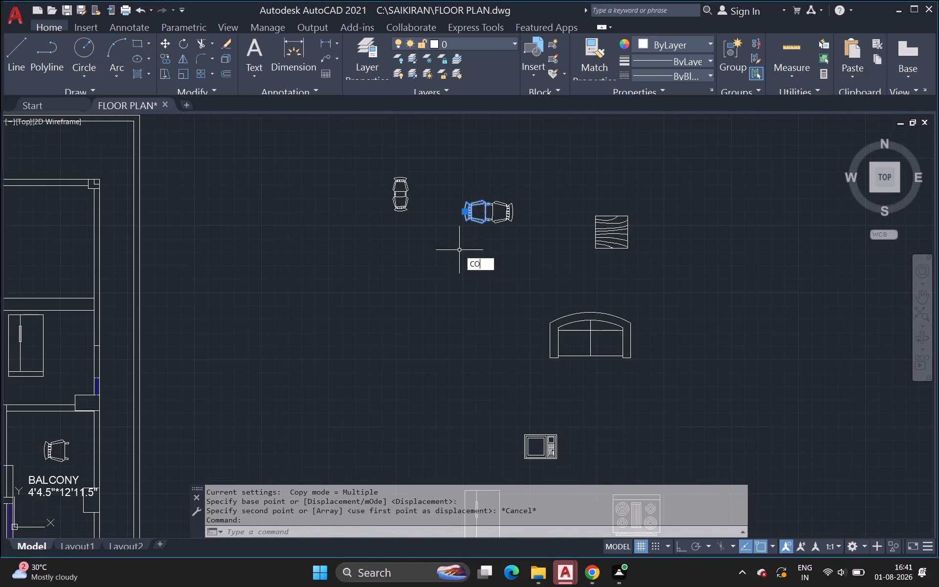
pyautogui.click(467, 221)
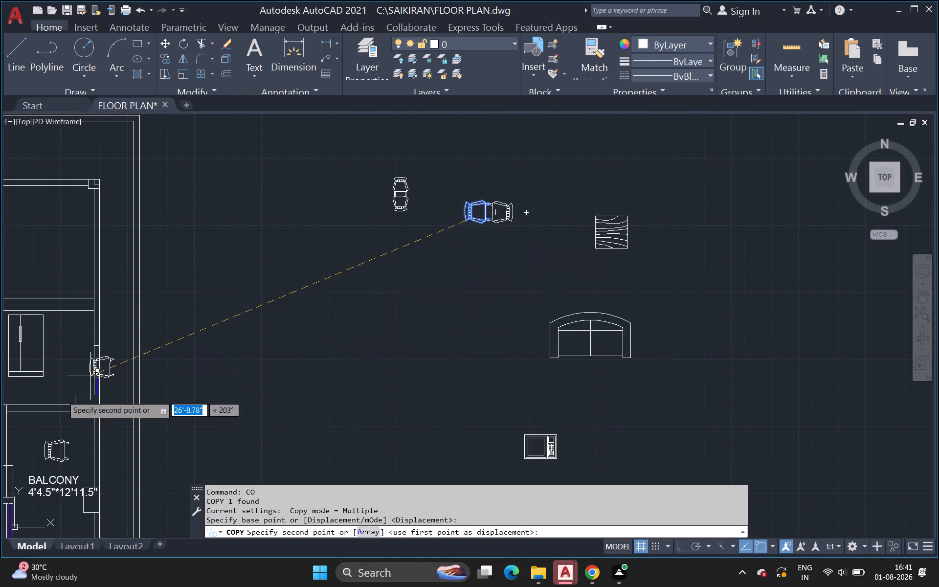
pyautogui.scroll(-1, 51, 412)
pyautogui.moveTo(51, 412); pyautogui.dragTo(115, 350, button='middle')
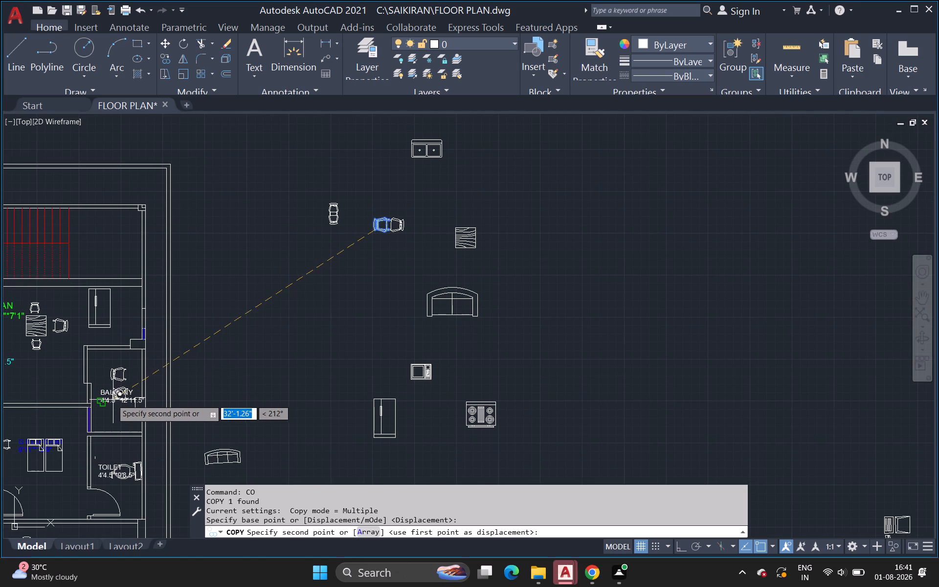
pyautogui.click(107, 423)
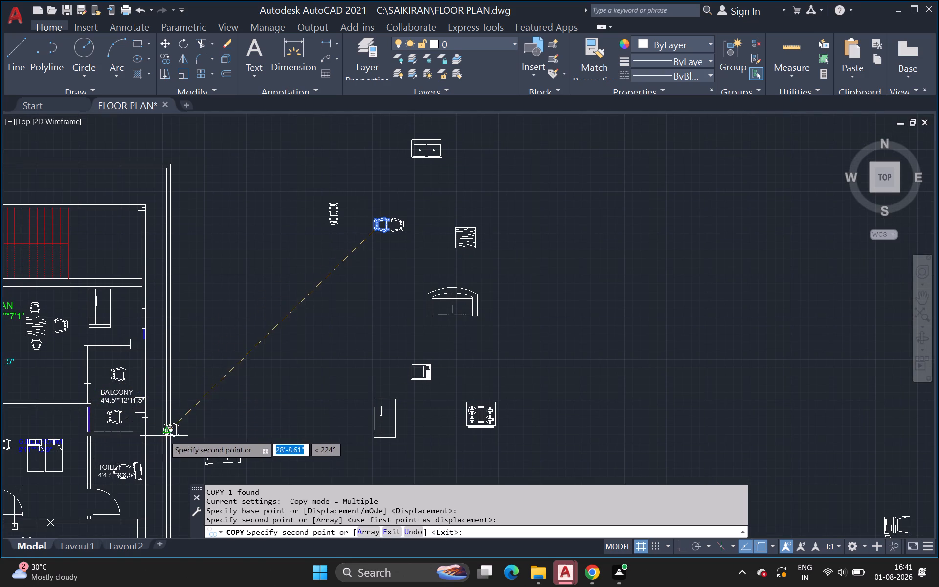
pyautogui.press('Escape')
# Move the G.BEDROOM name and dimension text straight north, clear of the twin beds.
pyautogui.moveTo(202, 393); pyautogui.dragTo(244, 304, button='middle')
pyautogui.scroll(-1, 205, 387)
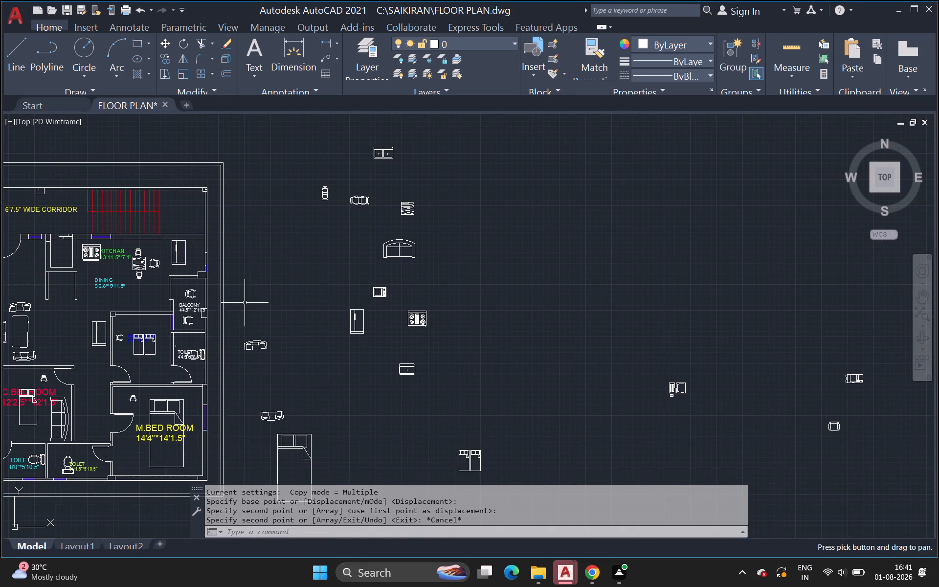
pyautogui.scroll(1, 201, 370)
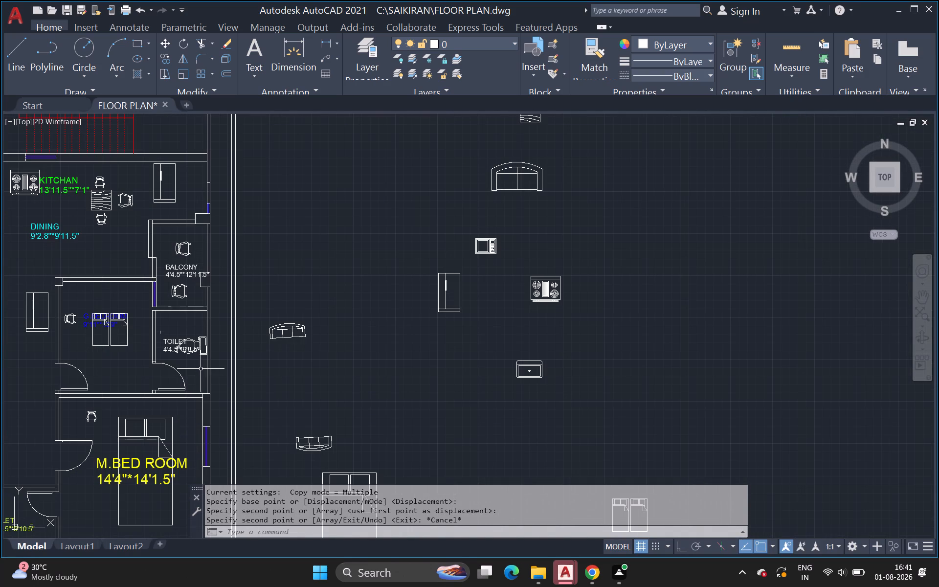
pyautogui.scroll(1, 172, 358)
pyautogui.moveTo(127, 333); pyautogui.dragTo(145, 339, button='middle')
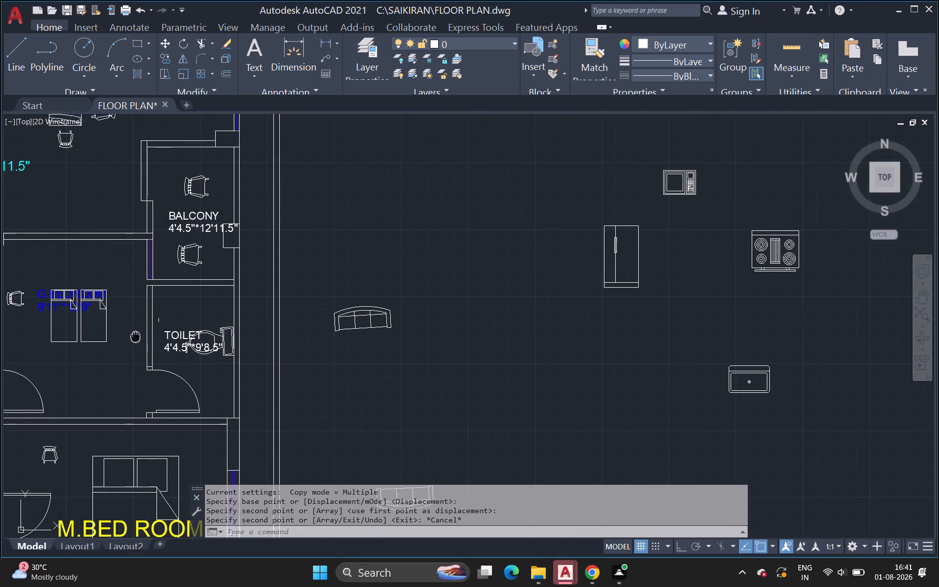
pyautogui.moveTo(145, 339); pyautogui.dragTo(197, 361, button='middle')
pyautogui.moveTo(94, 313); pyautogui.dragTo(100, 313)
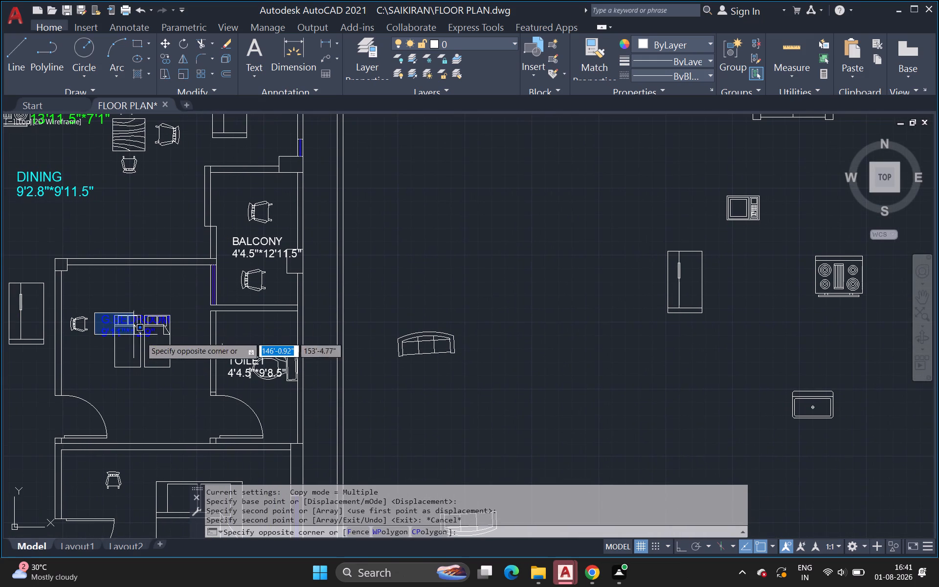
pyautogui.click(186, 346)
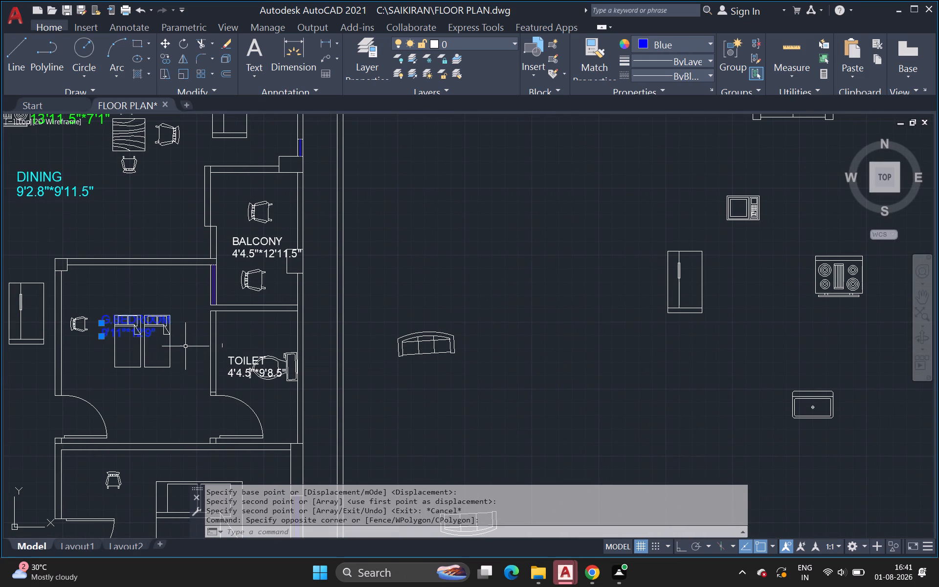
pyautogui.press('m')
pyautogui.press('space')
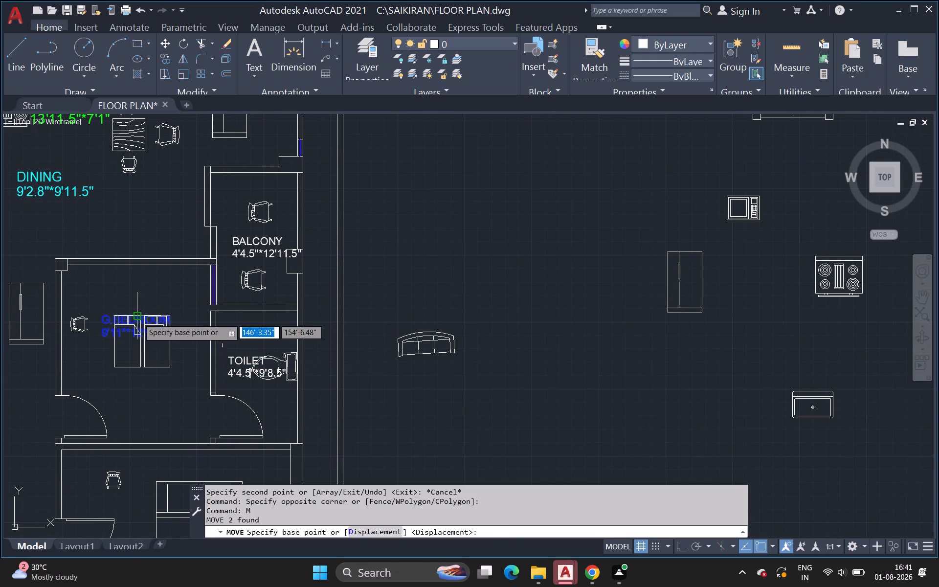
pyautogui.click(138, 318)
pyautogui.click(140, 287)
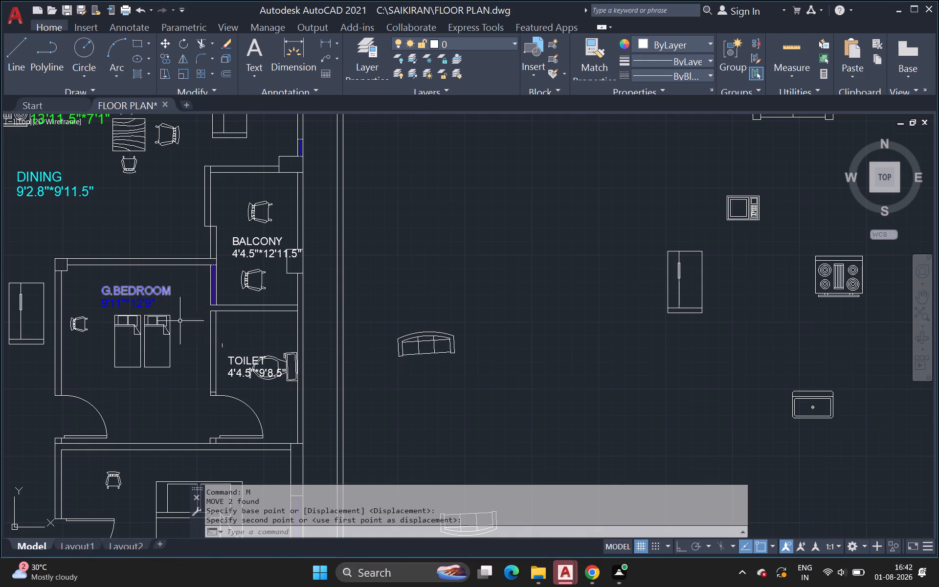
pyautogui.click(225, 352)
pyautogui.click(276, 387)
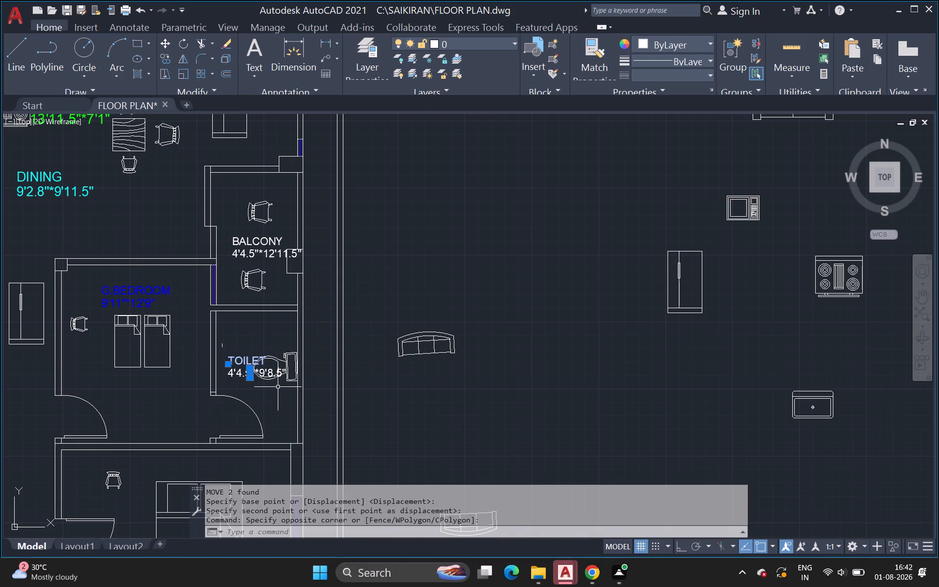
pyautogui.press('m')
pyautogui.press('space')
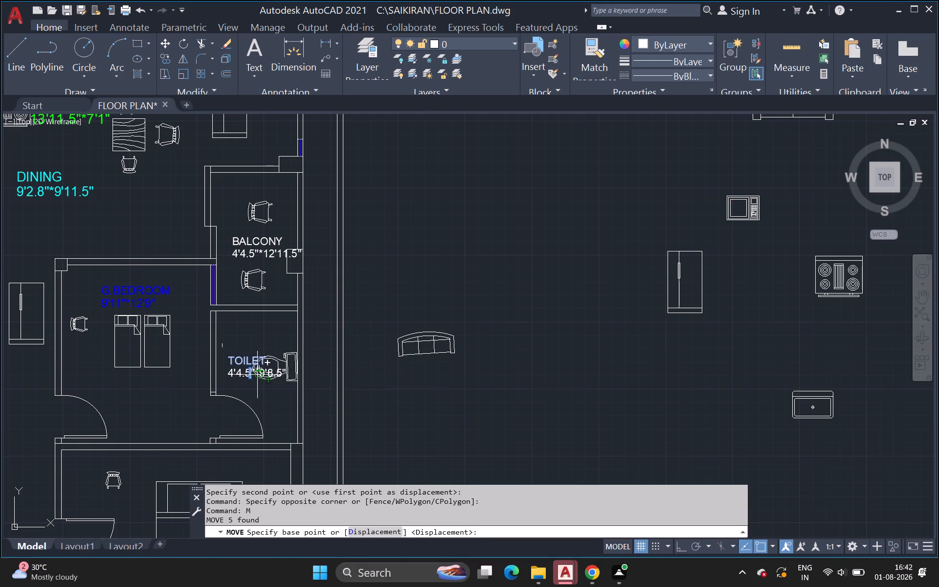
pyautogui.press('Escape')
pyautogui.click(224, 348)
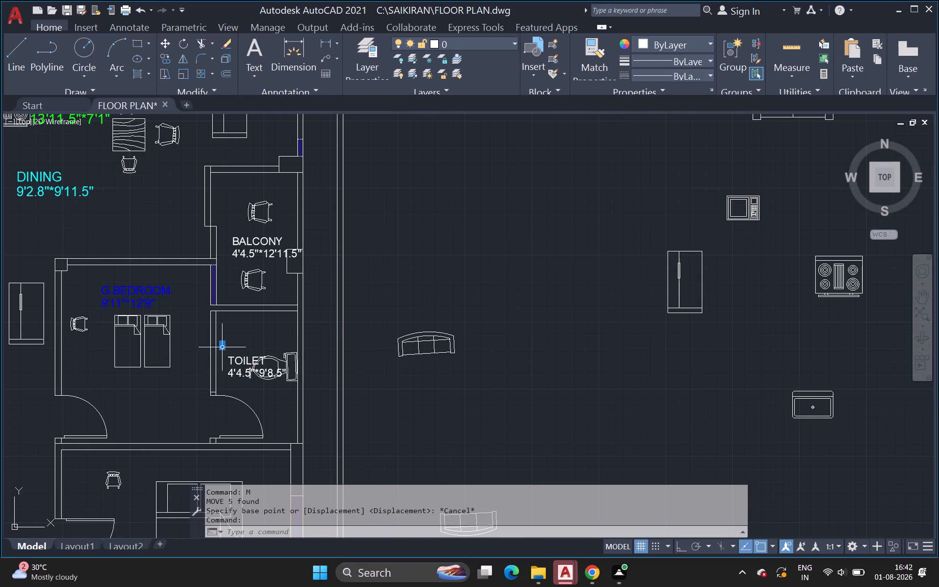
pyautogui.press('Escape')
# Move the TOILET 4'4.5"*9'8.5" label below the balcony north, clear of the toilet fixture.
pyautogui.click(224, 351)
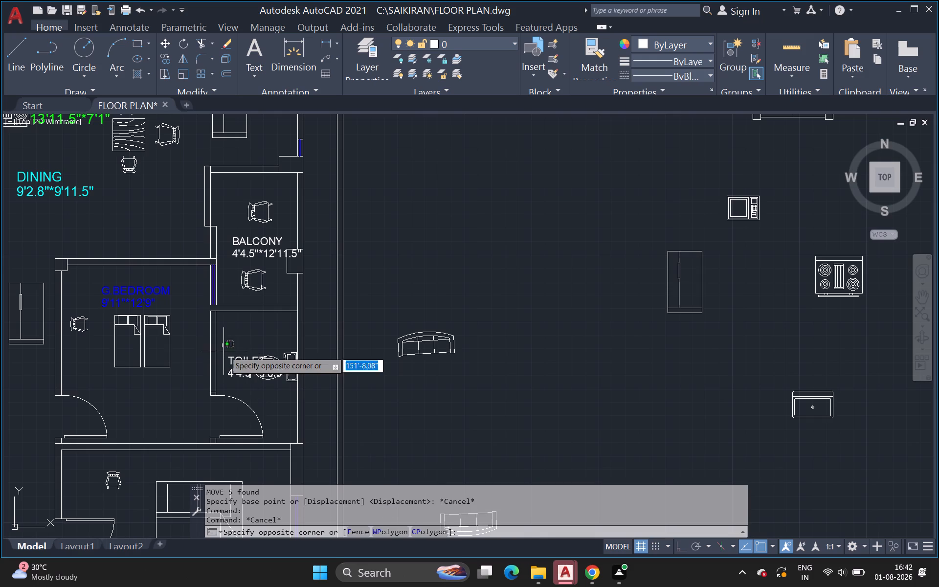
pyautogui.click(290, 390)
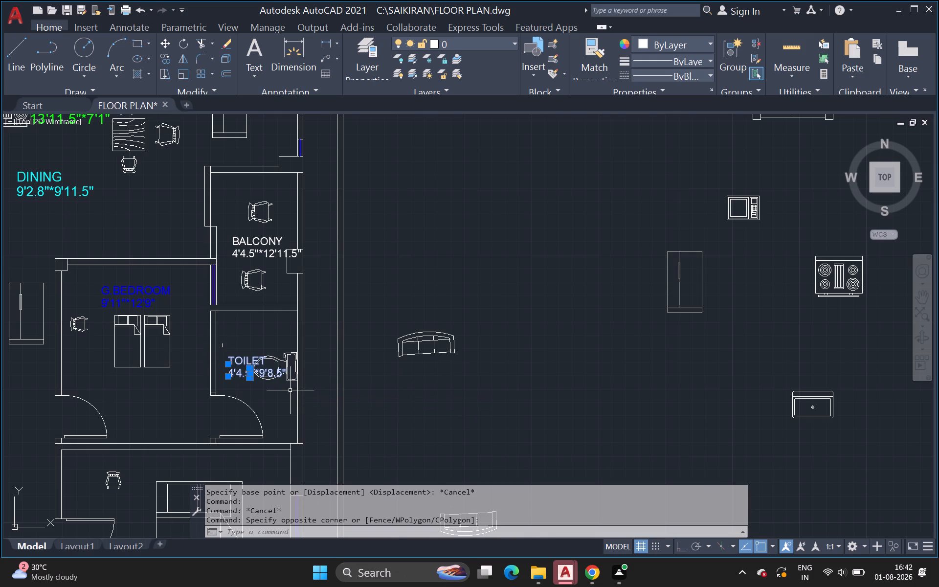
pyautogui.press('m')
pyautogui.press('space')
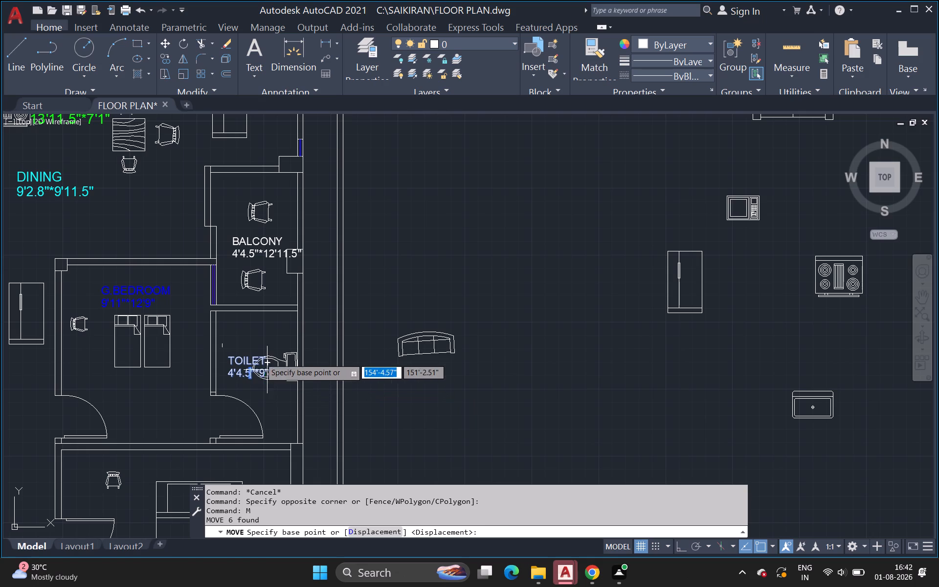
pyautogui.click(250, 359)
pyautogui.click(251, 330)
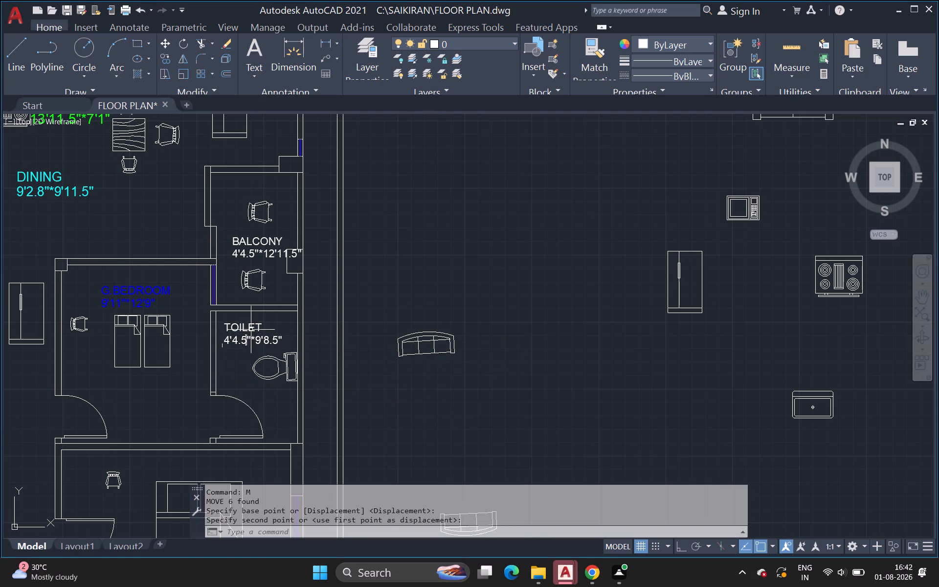
# Move the TOILET 9'11.5"*5'10.5" label beside the M.BED ROOM about 1'-2" east, clear of the toilet fixture.
pyautogui.scroll(-1, 258, 344)
pyautogui.moveTo(258, 344); pyautogui.dragTo(258, 345, button='middle')
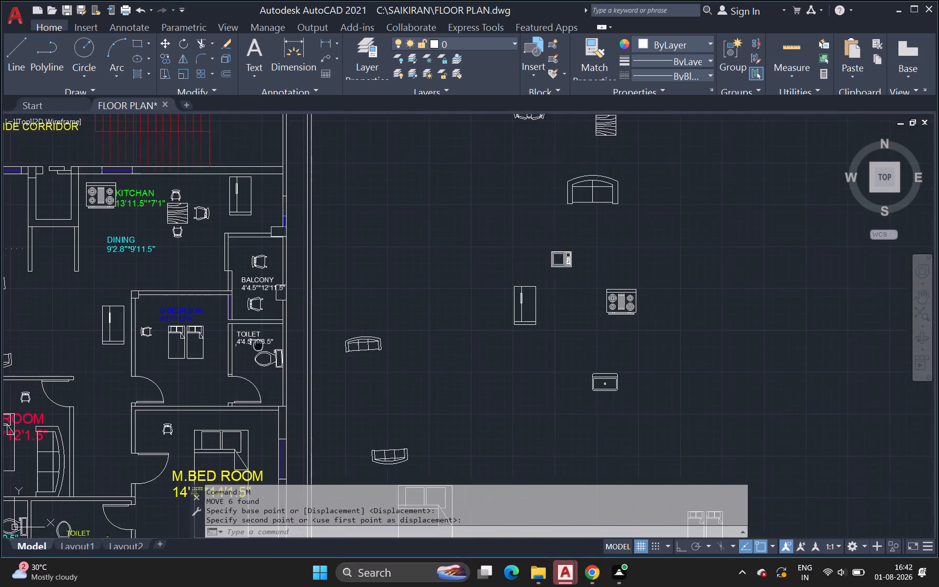
pyautogui.moveTo(258, 345); pyautogui.dragTo(309, 283, button='middle')
pyautogui.moveTo(209, 463); pyautogui.dragTo(235, 388, button='middle')
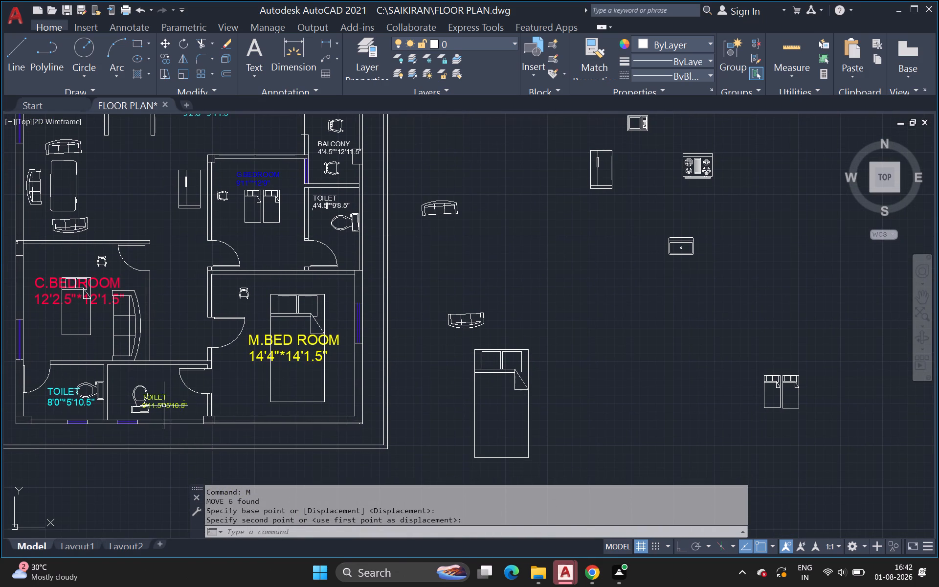
pyautogui.scroll(2, 145, 395)
pyautogui.click(138, 396)
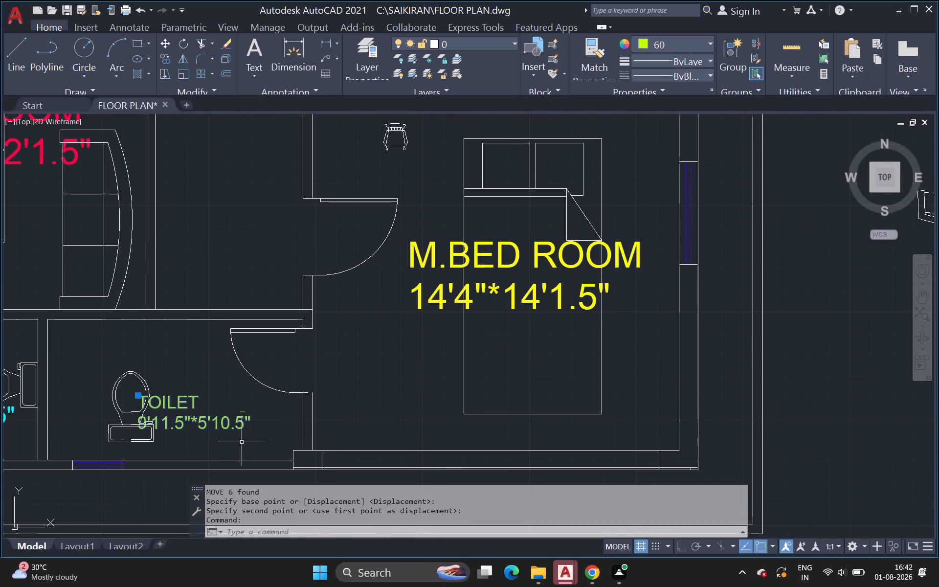
pyautogui.press('m')
pyautogui.press('space')
pyautogui.click(238, 426)
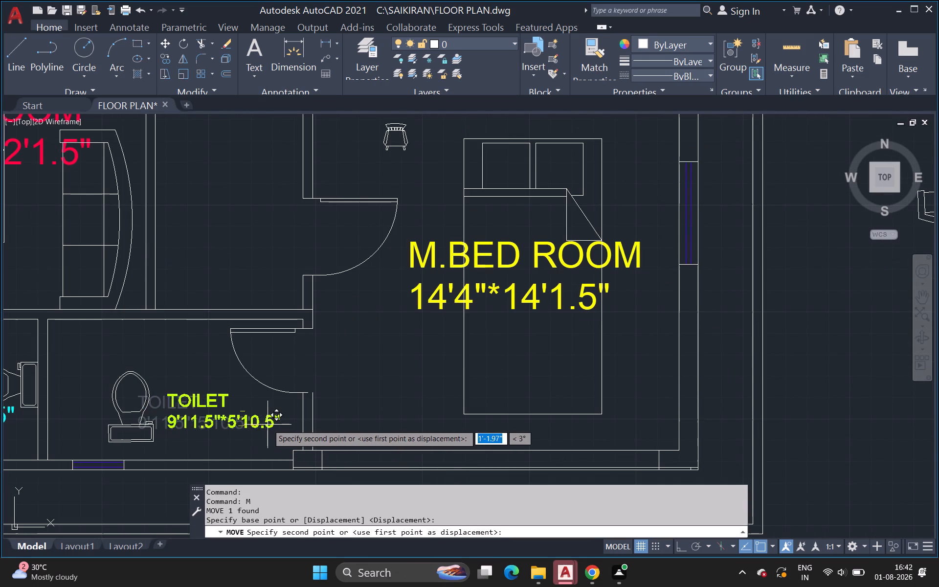
pyautogui.click(268, 426)
# Move the TOILET 8'0"*5'10.5" label below the C.BEDROOM about 10" west-southwest, clear of the toilet fixture.
pyautogui.moveTo(183, 449); pyautogui.dragTo(308, 464, button='middle')
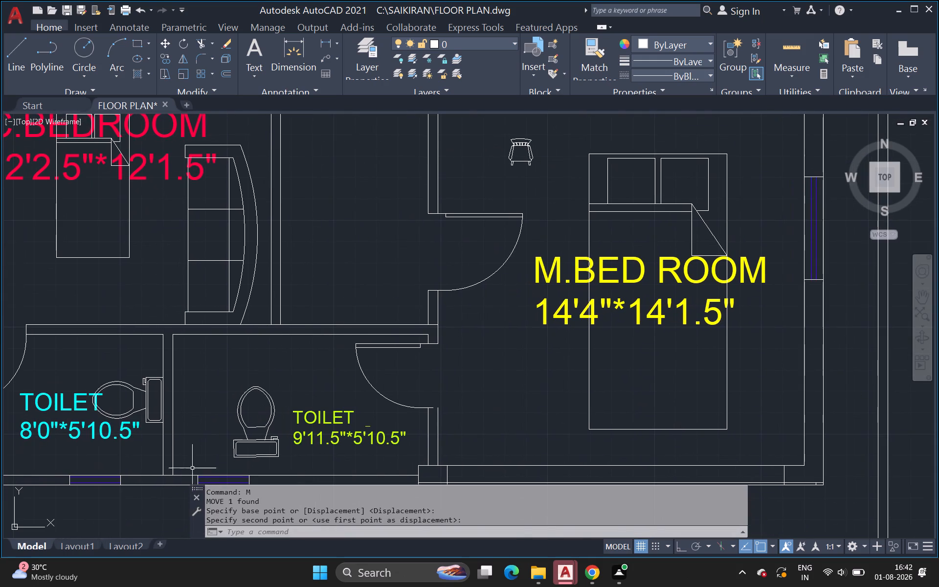
pyautogui.click(79, 435)
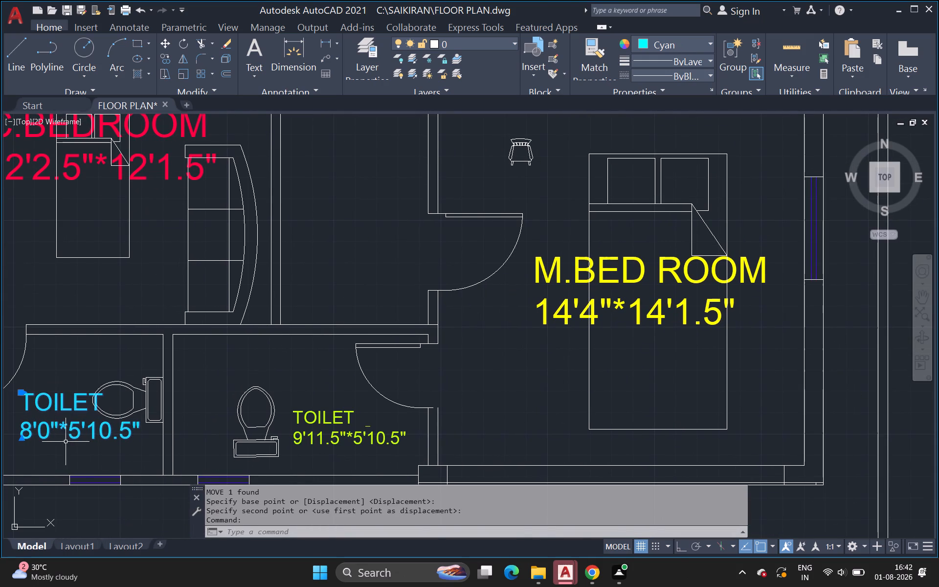
pyautogui.write('M')
pyautogui.press('space')
pyautogui.click(71, 440)
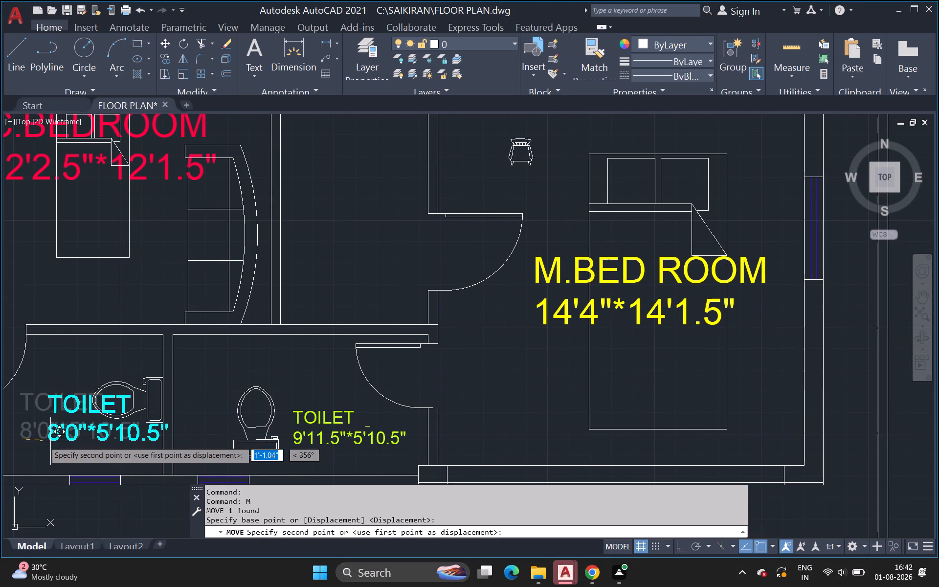
pyautogui.click(2, 448)
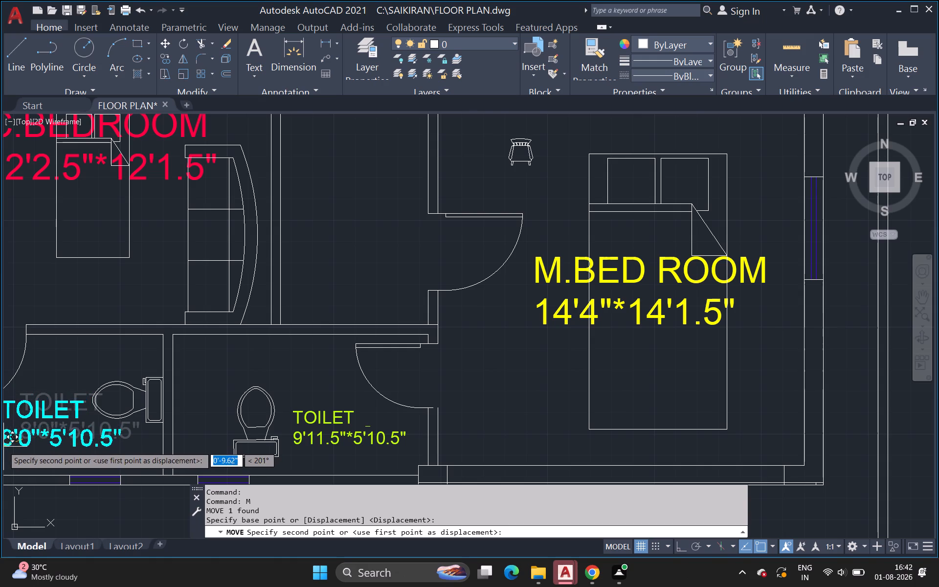
pyautogui.click(3, 447)
# Move the C.BEDROOM name and dimension text south-southwest, to the foot of the bed.
pyautogui.scroll(-1, 79, 421)
pyautogui.moveTo(79, 421); pyautogui.dragTo(104, 500, button='middle')
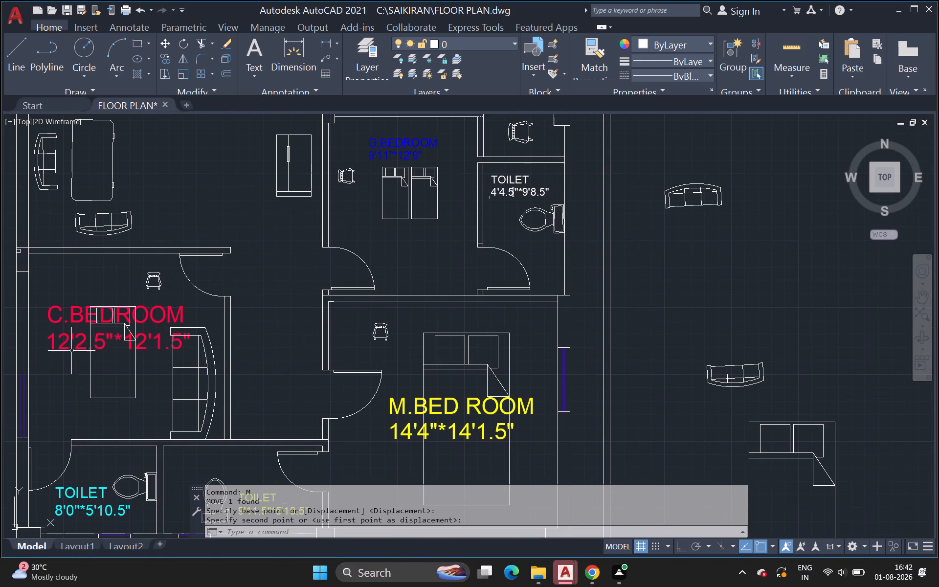
pyautogui.moveTo(47, 302); pyautogui.dragTo(50, 309)
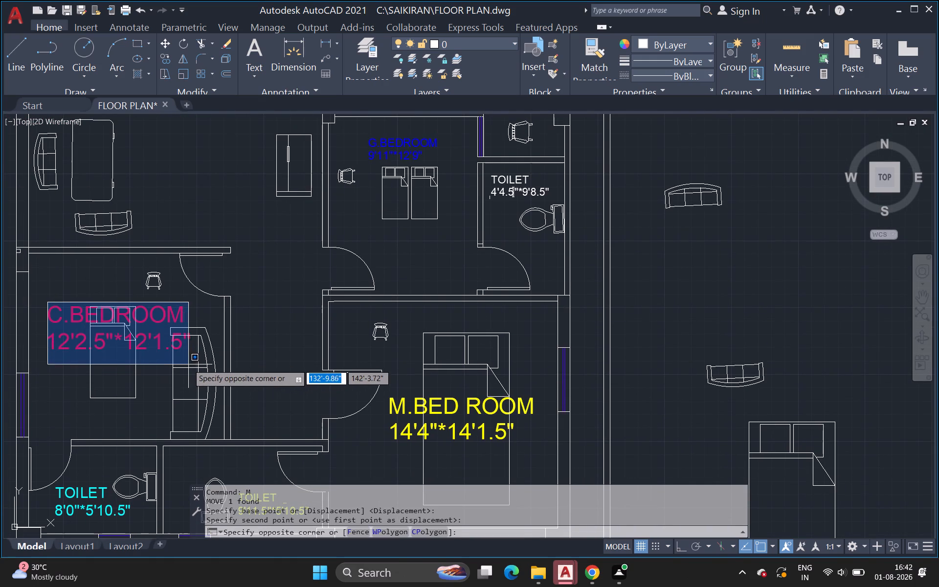
pyautogui.click(189, 364)
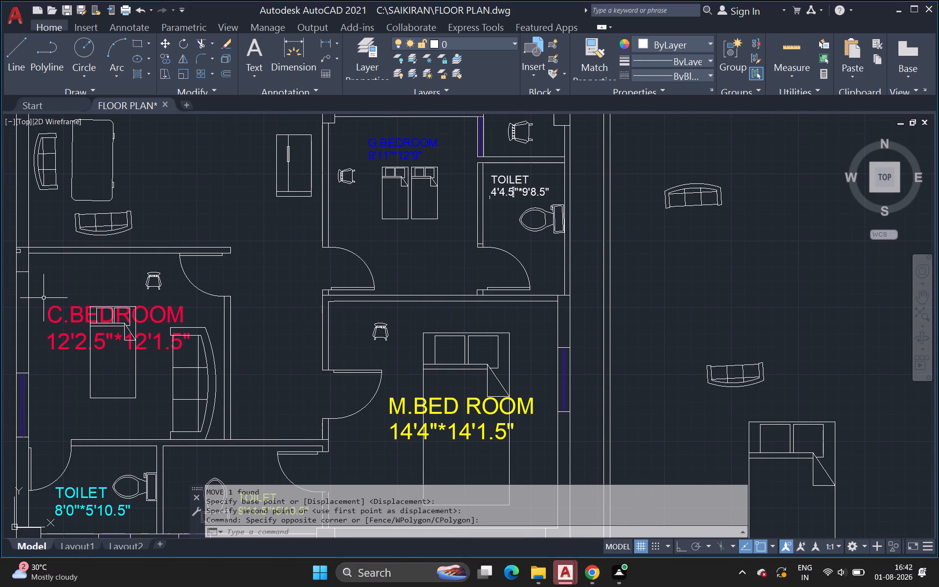
pyautogui.click(44, 298)
pyautogui.click(191, 361)
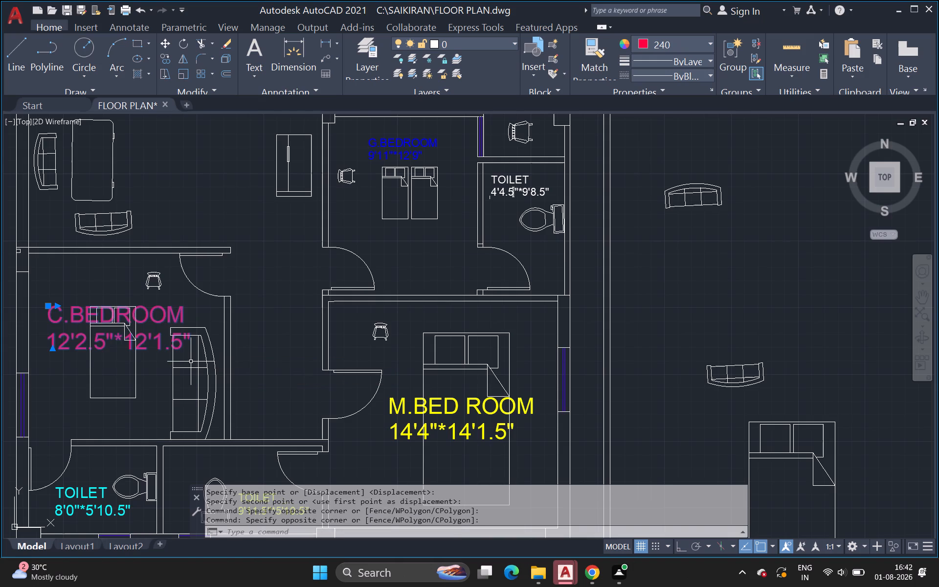
pyautogui.press('space')
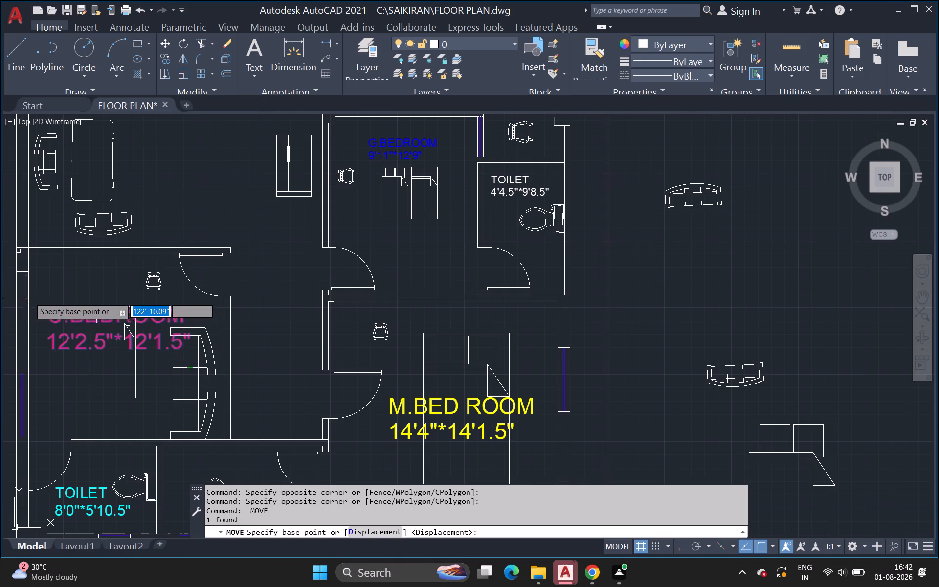
pyautogui.click(41, 301)
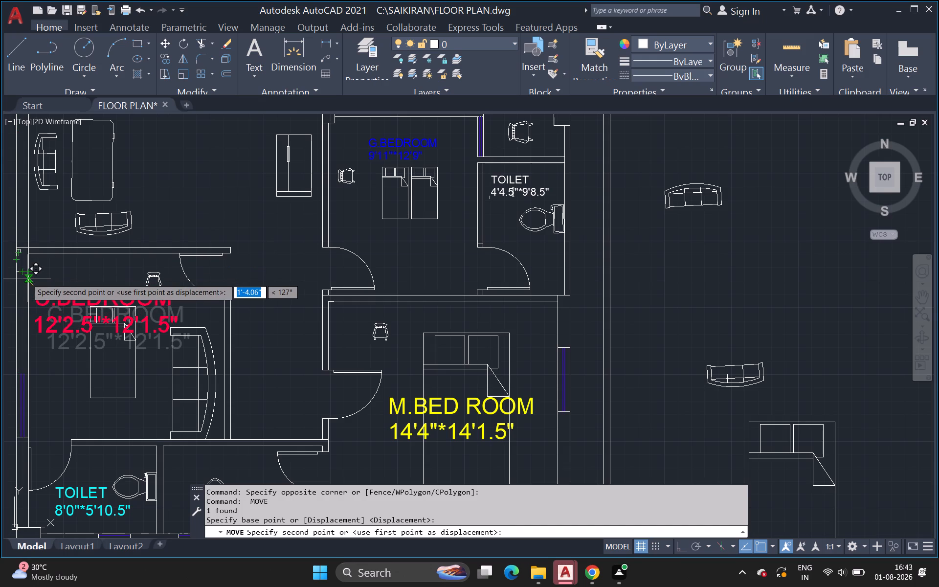
pyautogui.click(24, 371)
# Move the wooden dining table and its three chairs about 5'-5" south-southwest from the kitchen into the dining area.
pyautogui.moveTo(179, 321); pyautogui.dragTo(157, 435, button='middle')
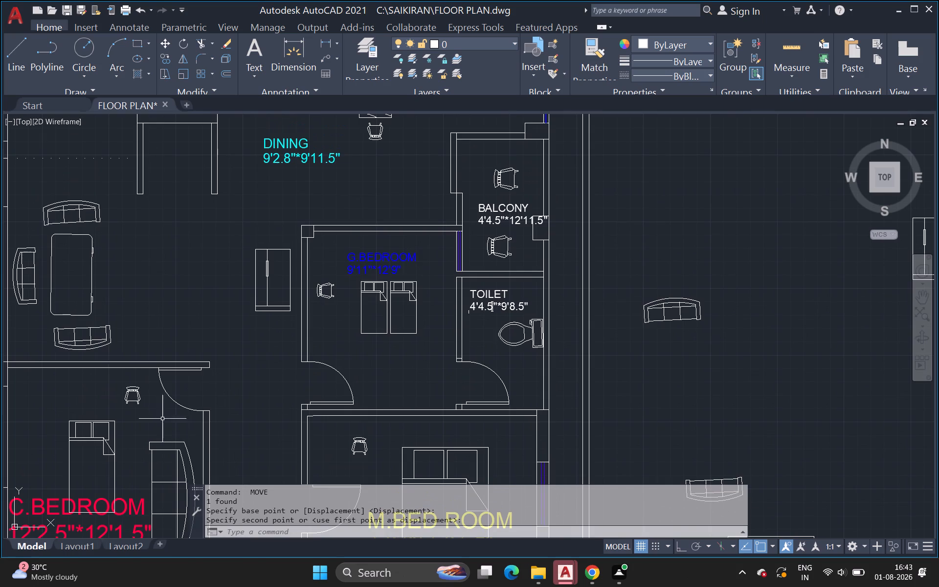
pyautogui.scroll(-2, 191, 359)
pyautogui.moveTo(191, 359); pyautogui.dragTo(182, 402, button='middle')
pyautogui.scroll(1, 203, 360)
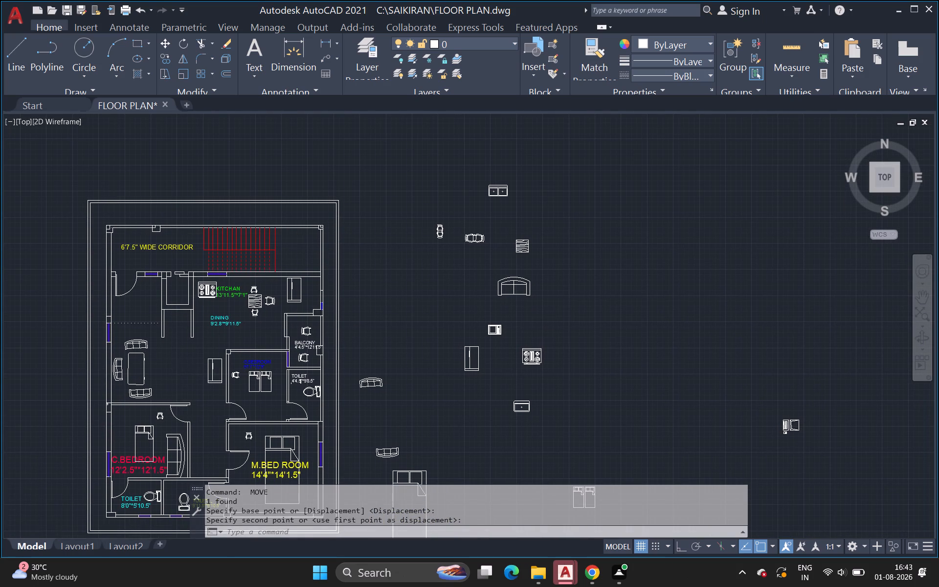
pyautogui.moveTo(302, 336); pyautogui.dragTo(104, 406, button='middle')
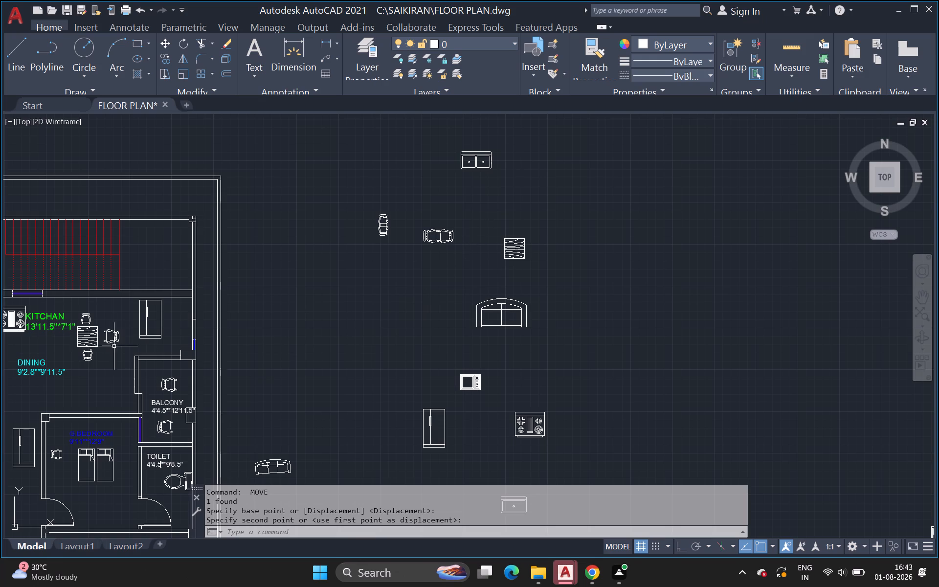
pyautogui.click(72, 310)
pyautogui.click(130, 364)
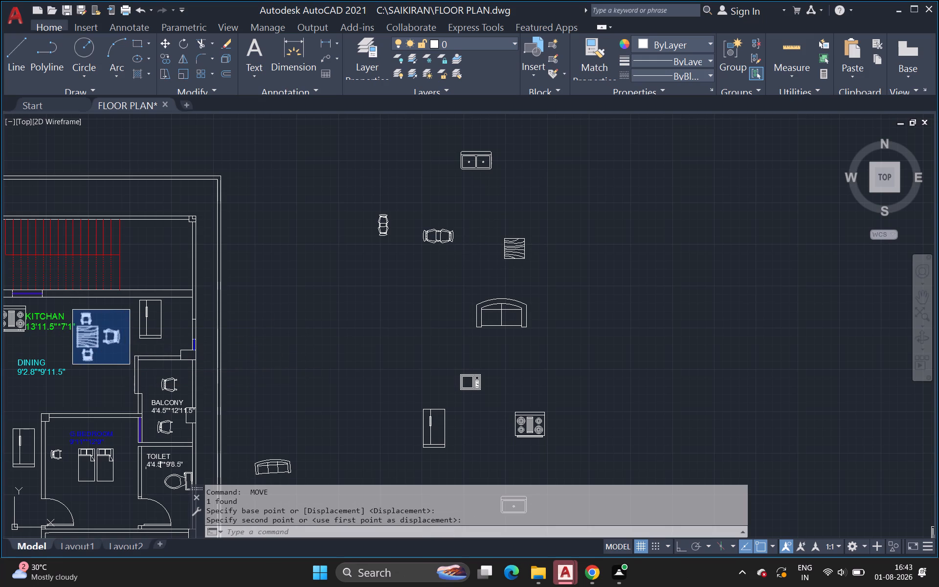
pyautogui.press('m')
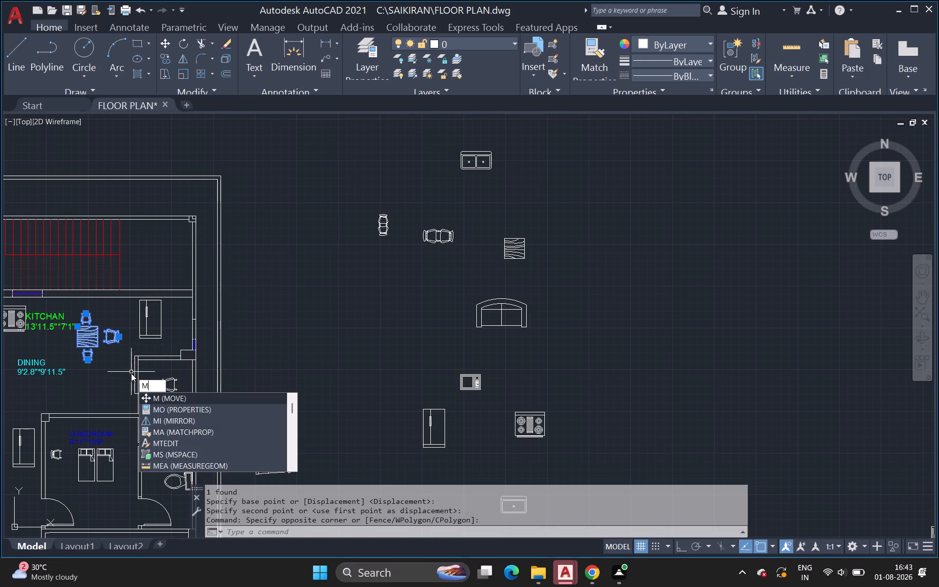
pyautogui.press('space')
pyautogui.click(88, 339)
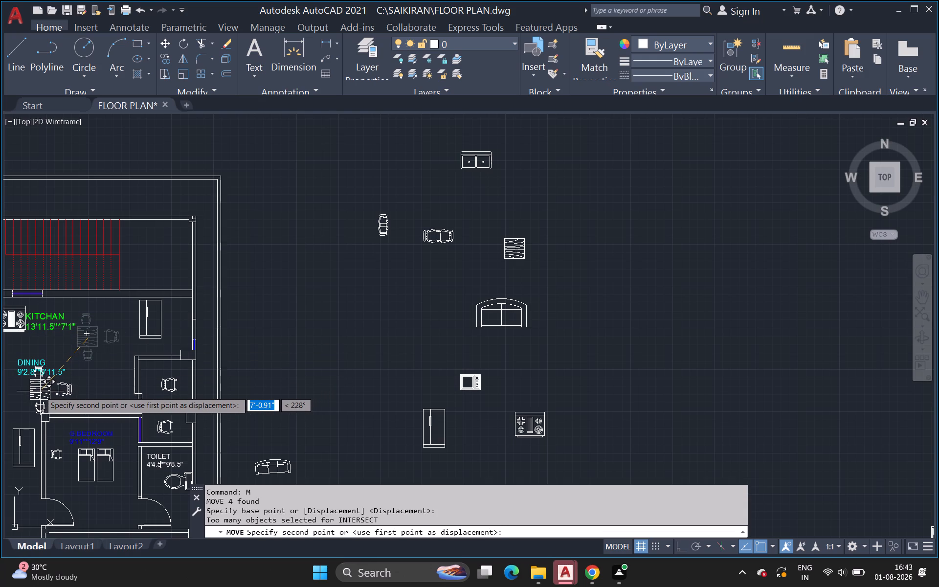
pyautogui.click(76, 392)
# Start a single-line text for a new label in the floor plan.
pyautogui.scroll(-2, 150, 388)
pyautogui.moveTo(152, 388); pyautogui.dragTo(201, 343, button='middle')
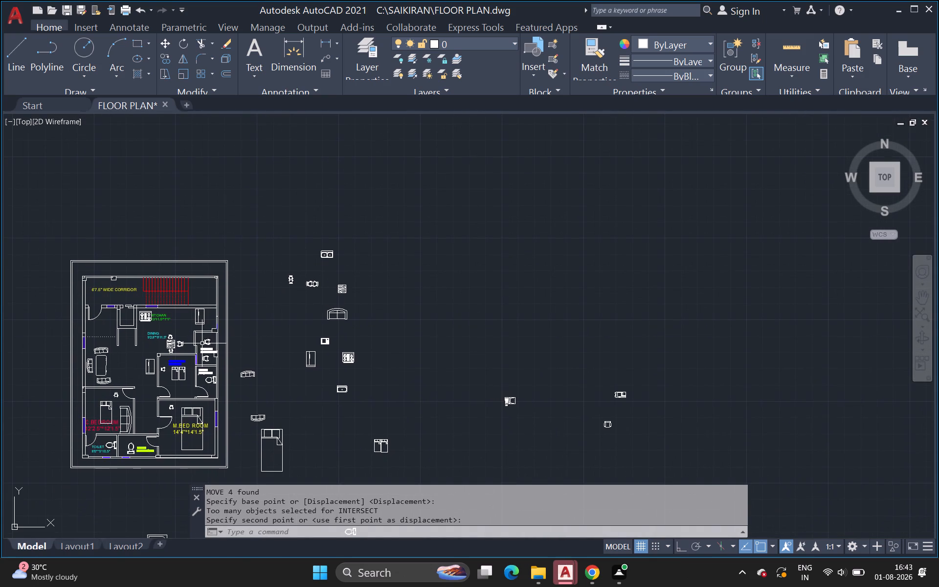
pyautogui.moveTo(255, 386); pyautogui.dragTo(276, 341, button='middle')
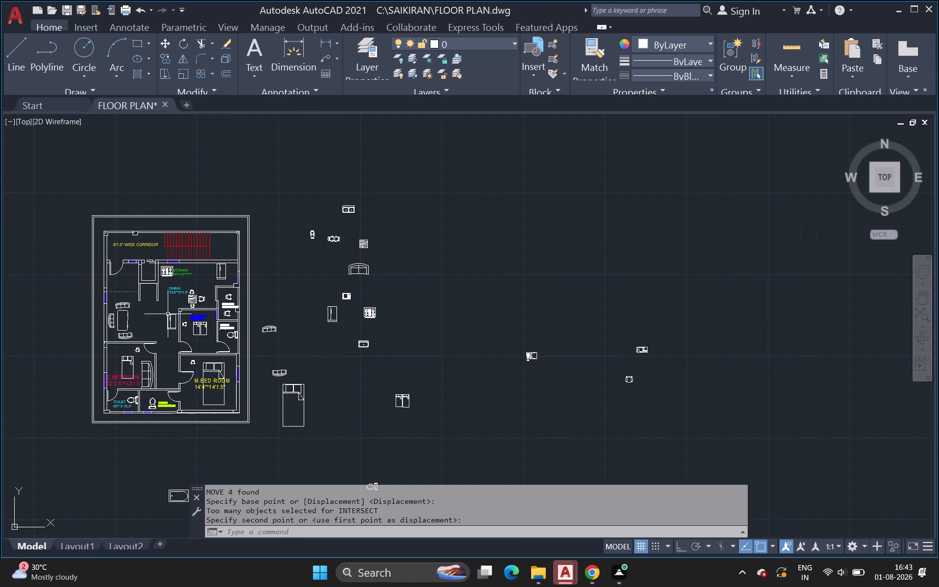
pyautogui.scroll(1, 140, 332)
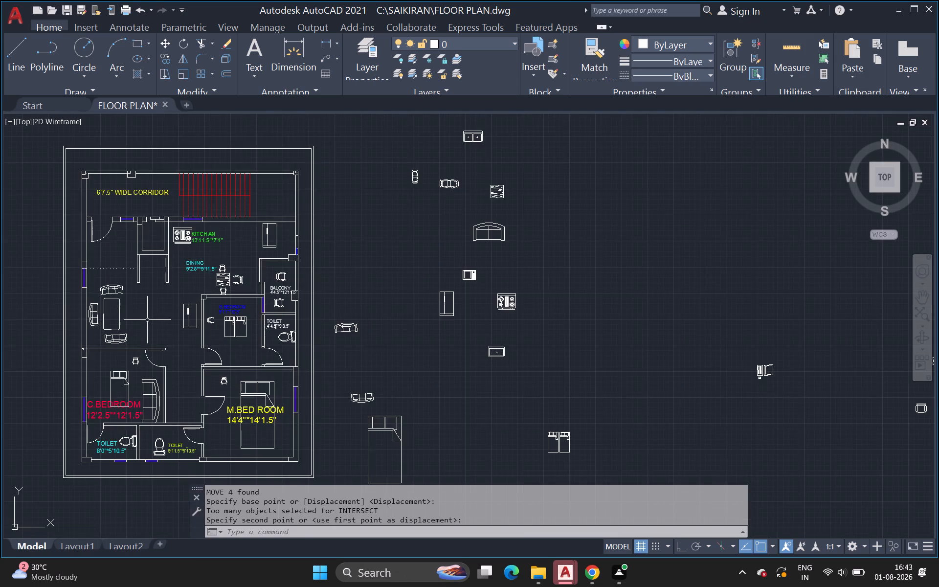
pyautogui.scroll(1, 149, 313)
pyautogui.press('d')
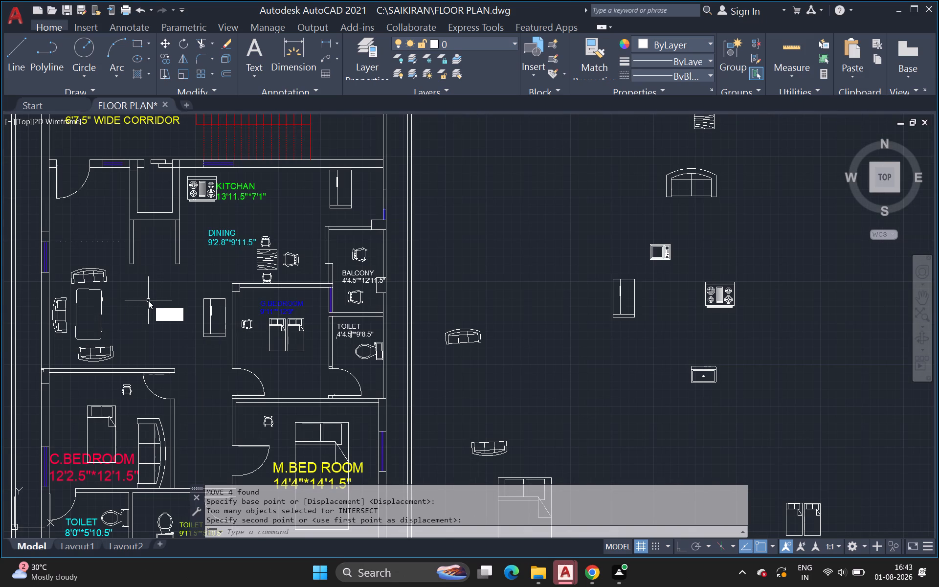
pyautogui.press('t')
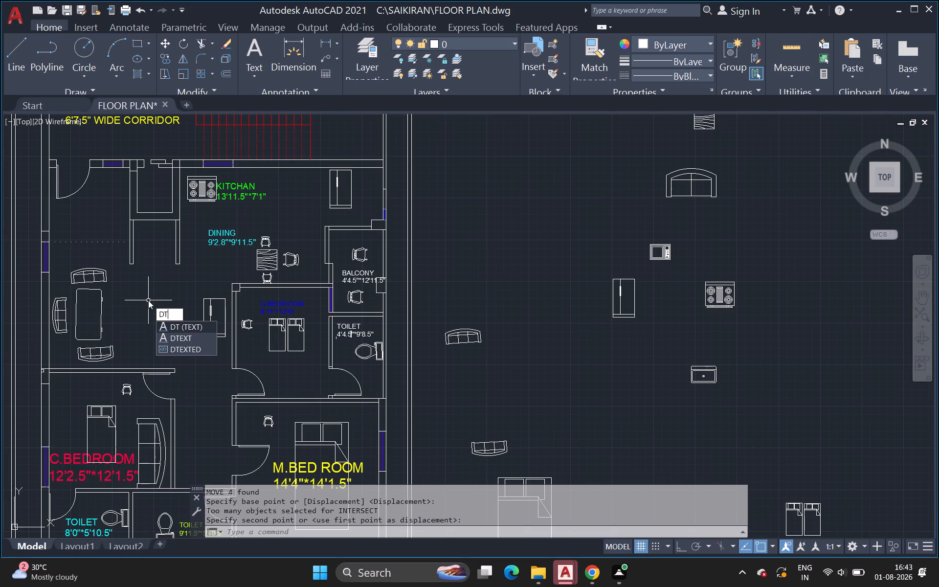
pyautogui.press('Return')
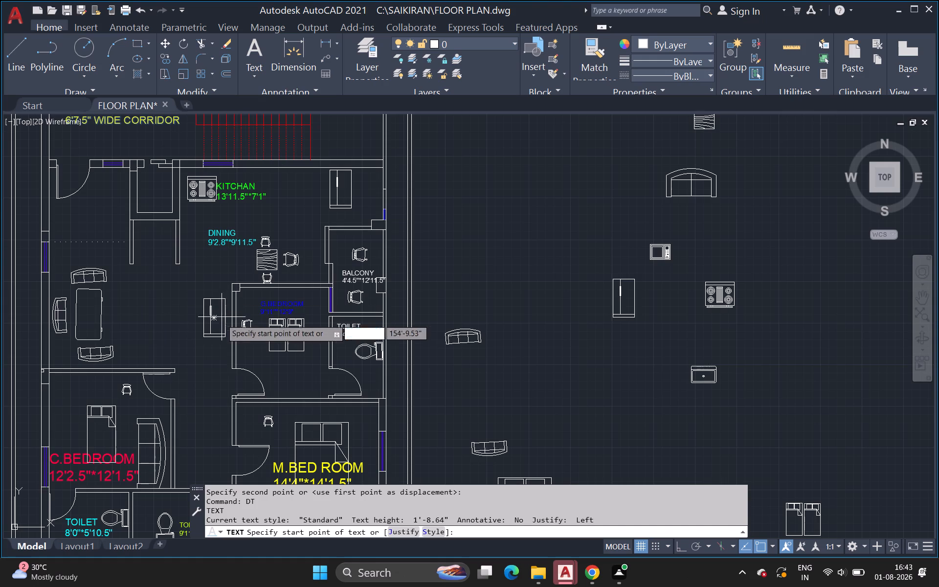
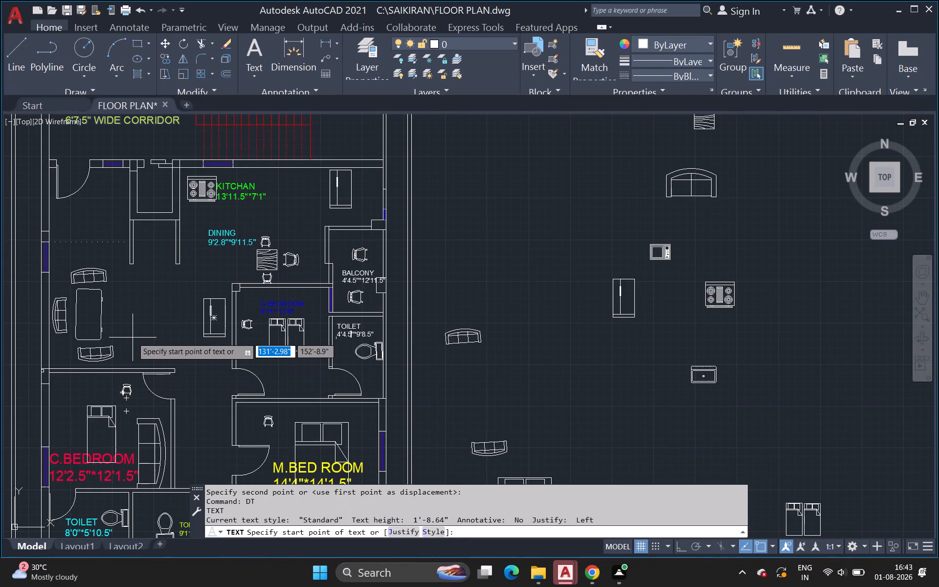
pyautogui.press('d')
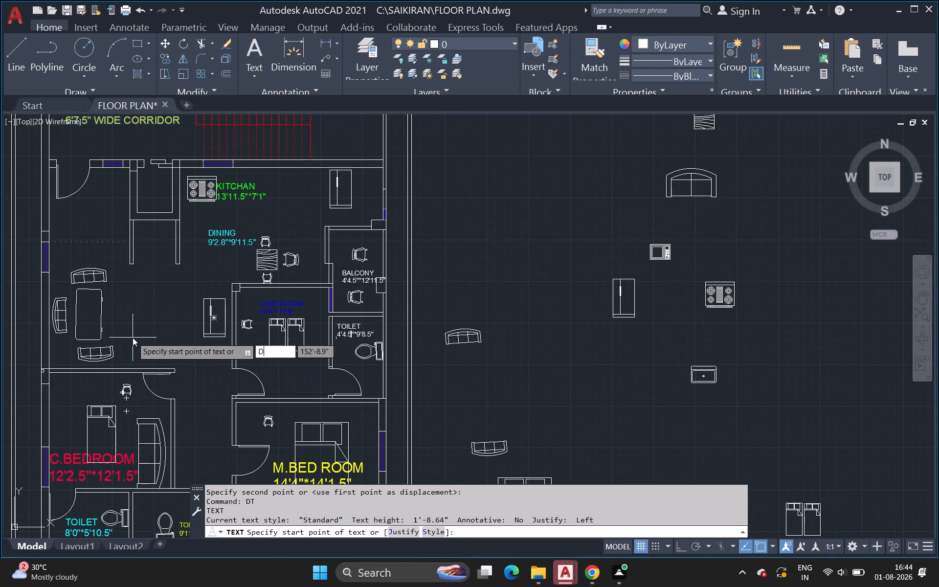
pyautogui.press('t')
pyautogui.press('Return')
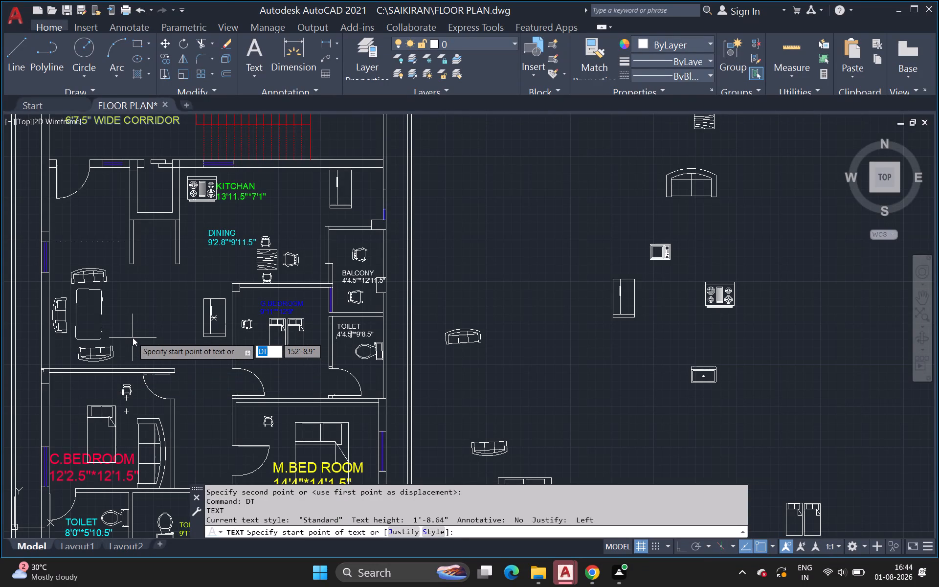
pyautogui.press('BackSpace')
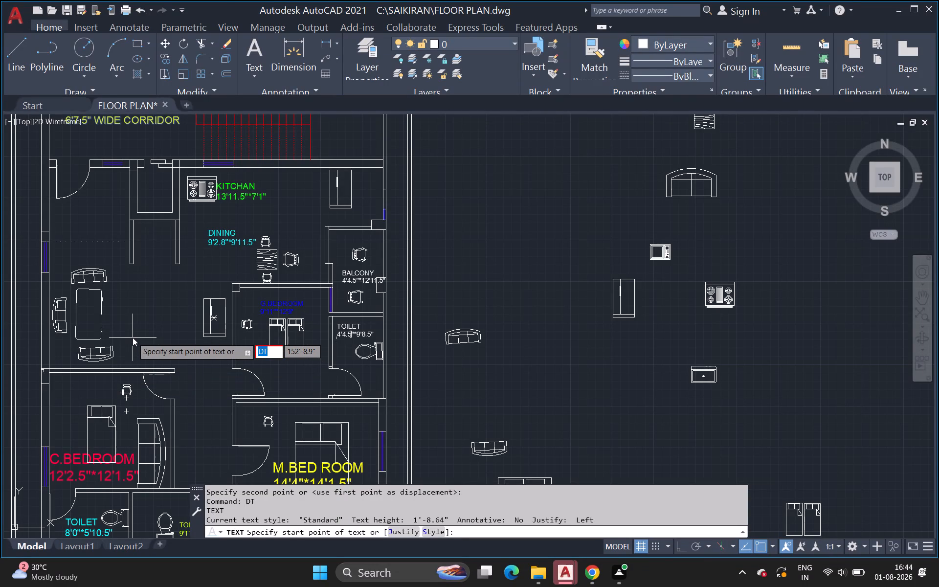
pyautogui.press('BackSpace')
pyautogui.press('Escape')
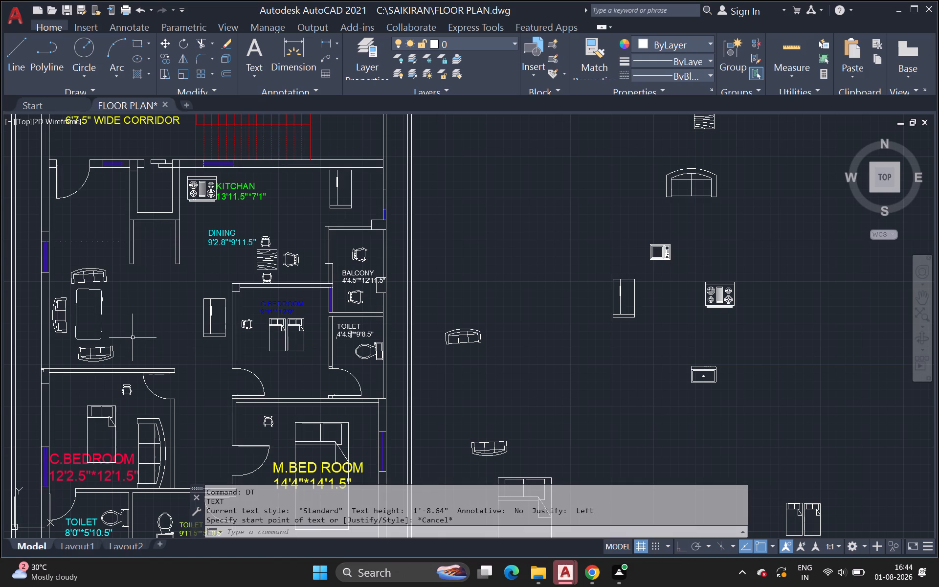
# Place single-line text reading LIVING at 0 rotation beside the sofa set's table in the living area.
pyautogui.press('d')
pyautogui.press('t')
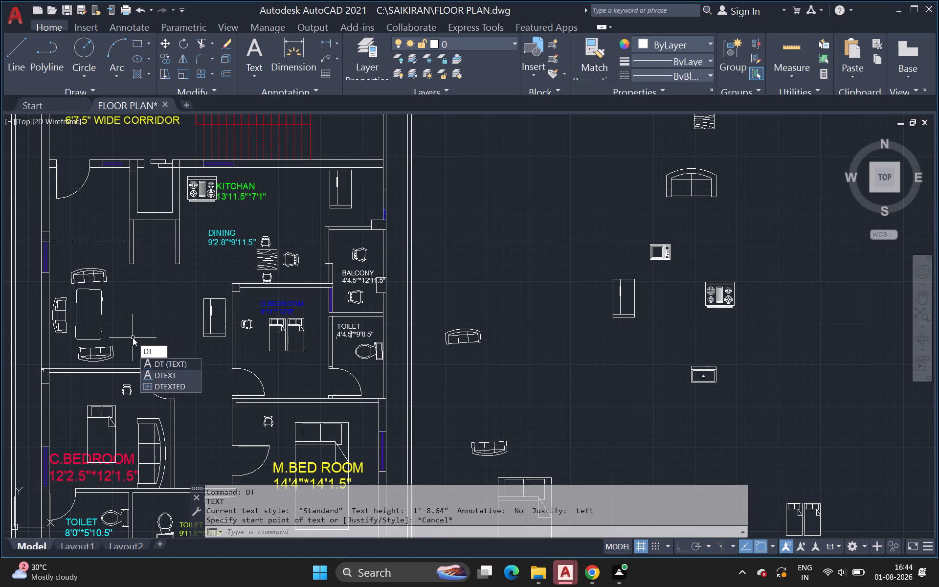
pyautogui.press('Return')
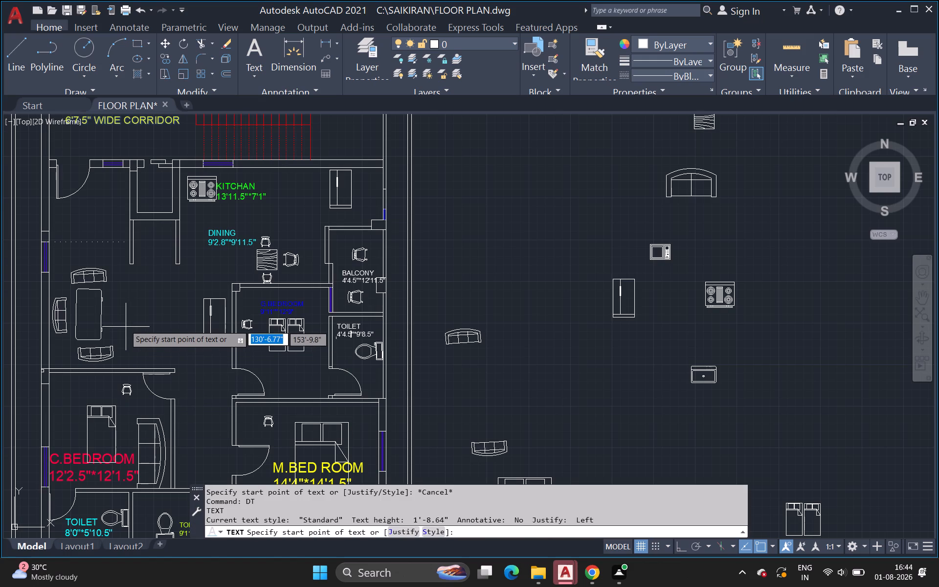
pyautogui.click(125, 301)
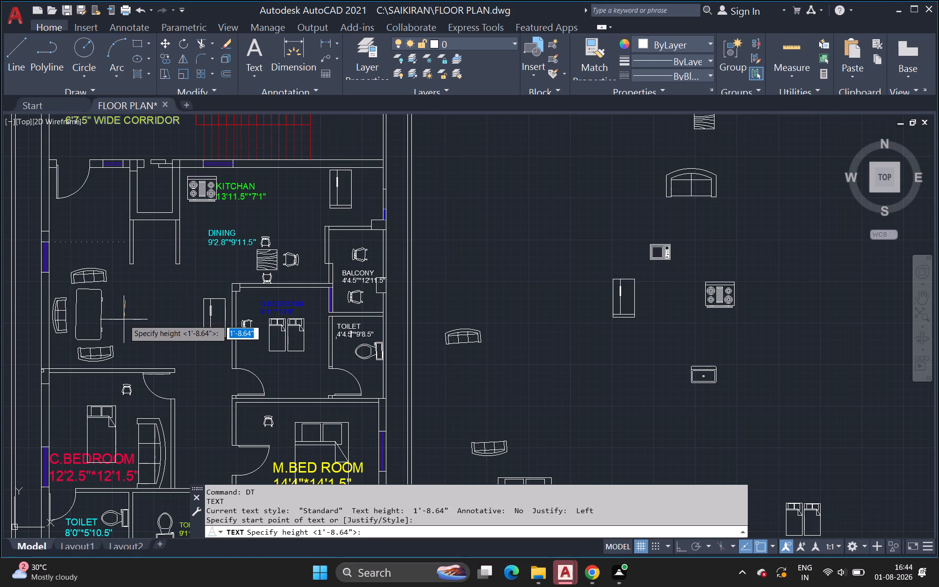
pyautogui.click(124, 319)
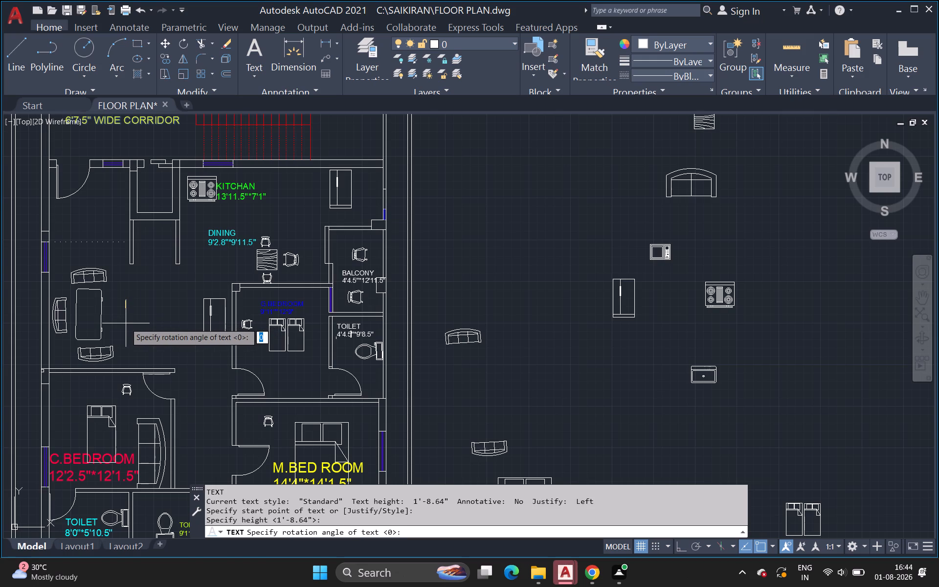
pyautogui.press('0')
pyautogui.press('Return')
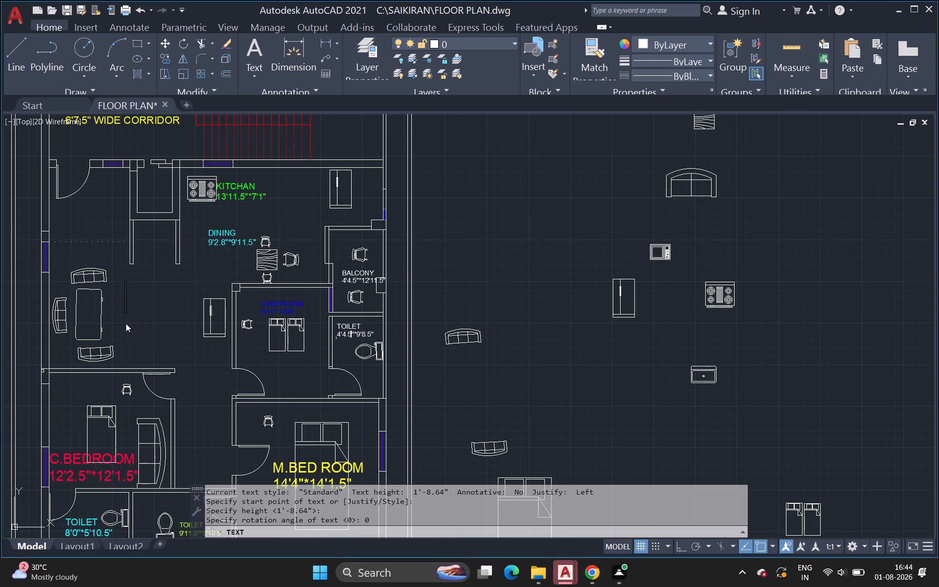
pyautogui.write('LIVING')
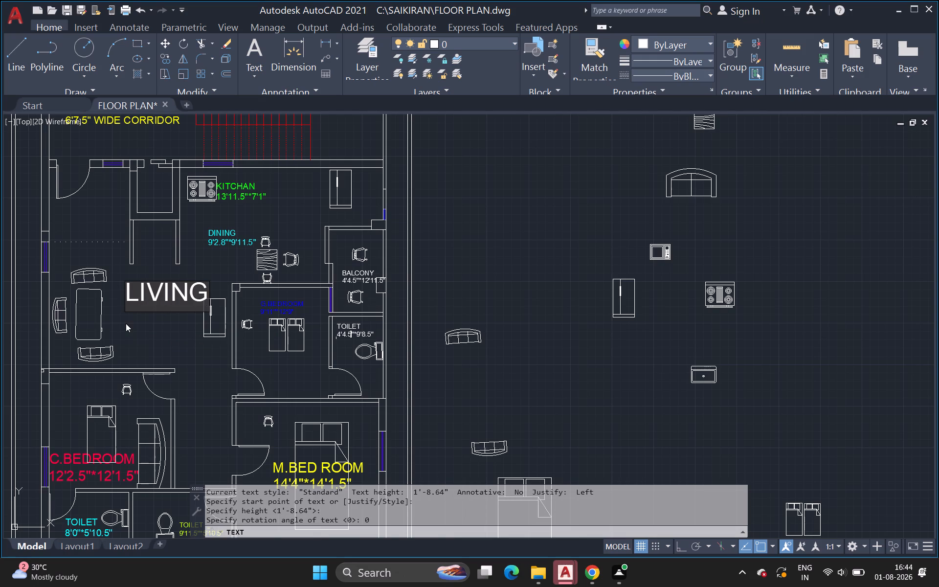
pyautogui.press('space')
pyautogui.press('Return')
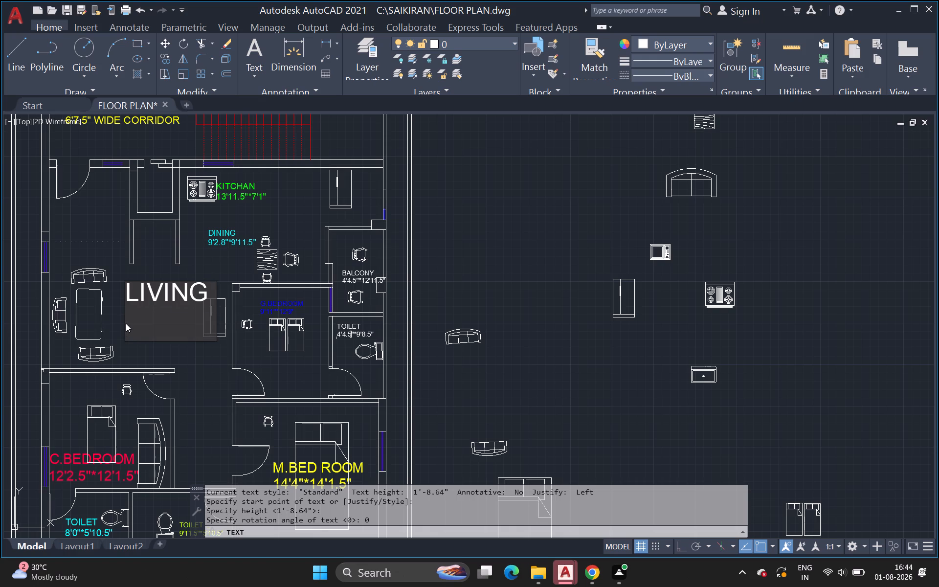
# Add the room size 18'3.8"*19'2.3" as a second line under LIVING and finish the text.
pyautogui.press('1')
pyautogui.press('8')
pyautogui.press("'")
pyautogui.press('3')
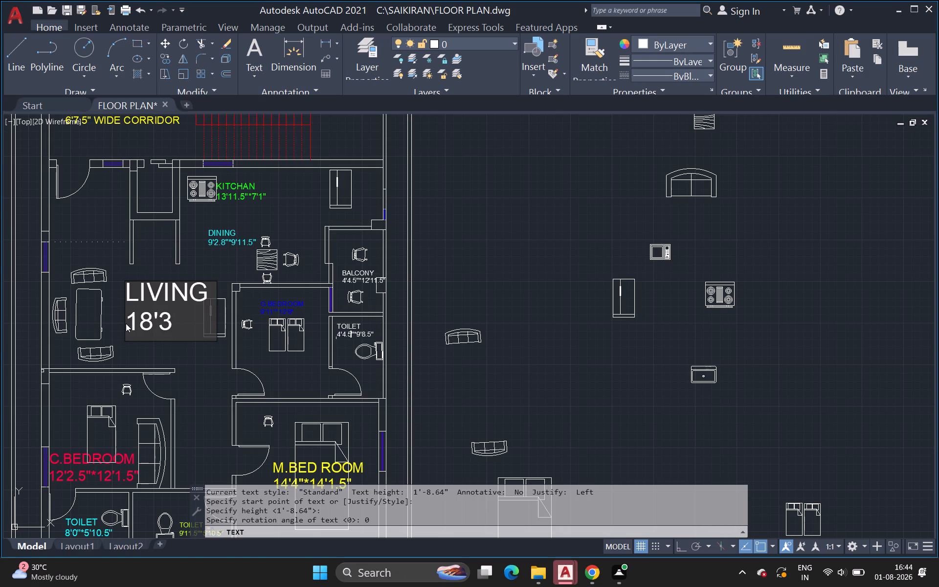
pyautogui.write('.8')
pyautogui.hotkey('shift', '"')
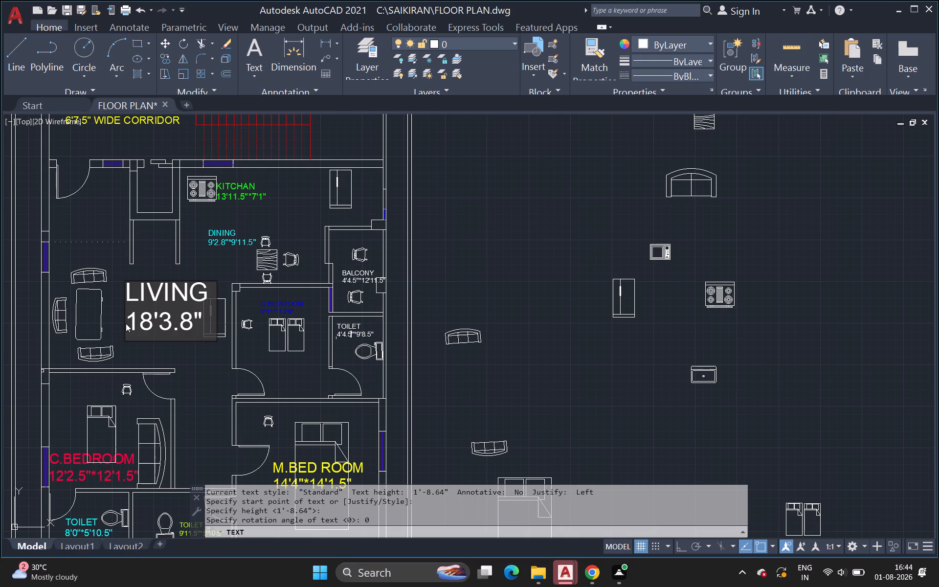
pyautogui.hotkey('shift', '*')
pyautogui.press('1')
pyautogui.press('9')
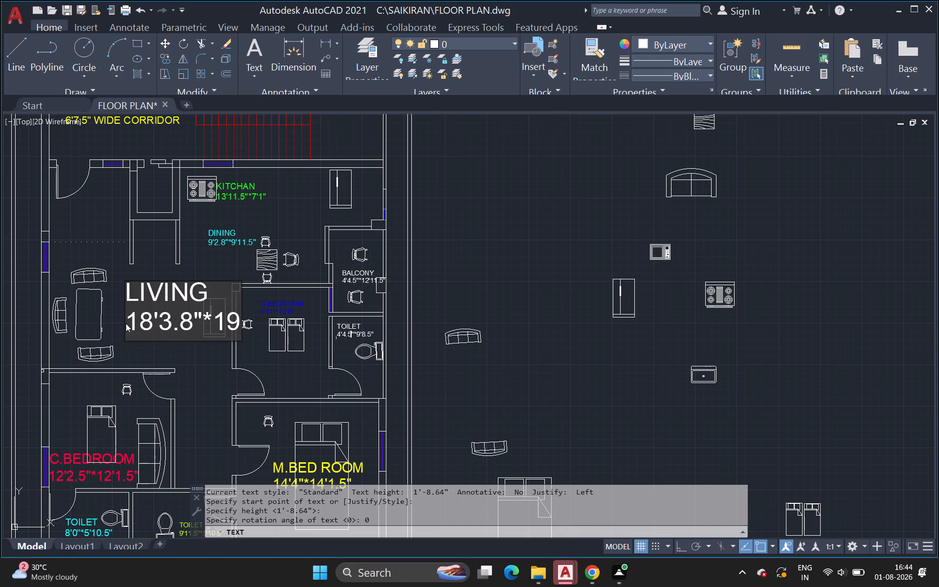
pyautogui.press("'")
pyautogui.press('2')
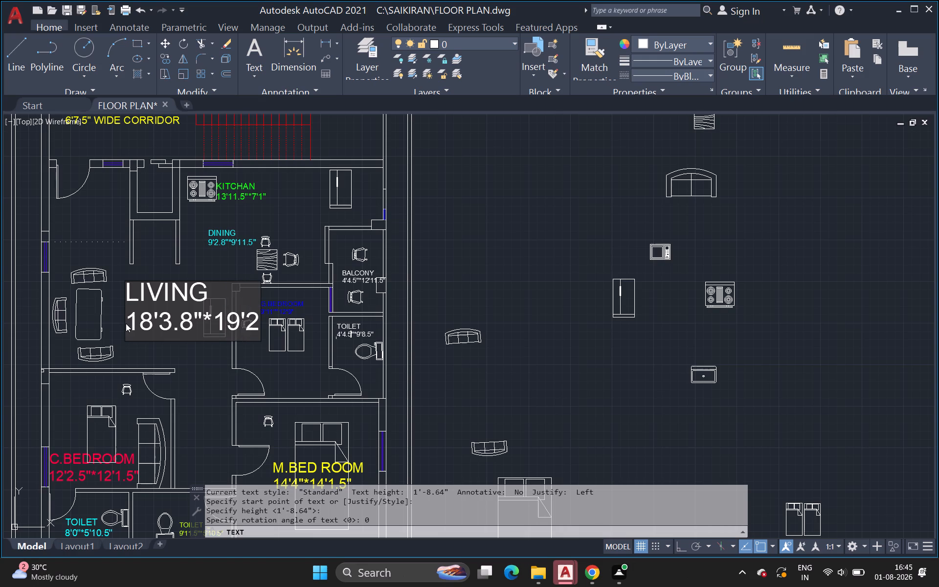
pyautogui.press(',')
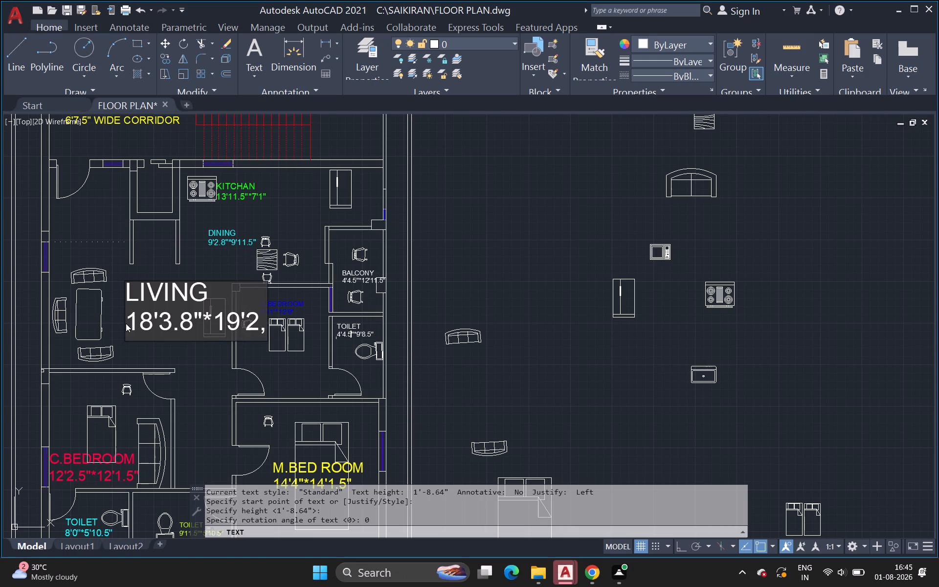
pyautogui.press('BackSpace')
pyautogui.press(',')
pyautogui.press('BackSpace')
pyautogui.write('..')
pyautogui.press('BackSpace')
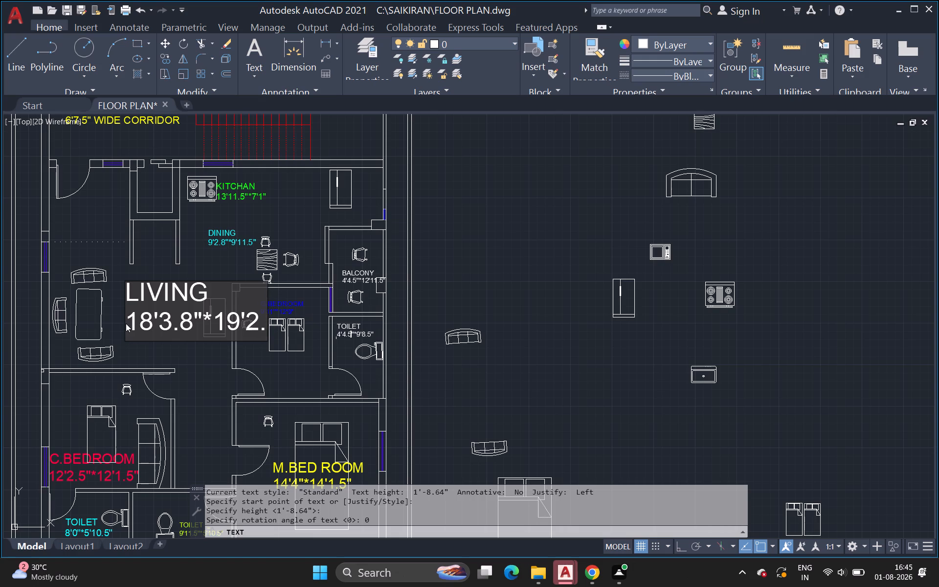
pyautogui.press('3')
pyautogui.hotkey('shift', '"')
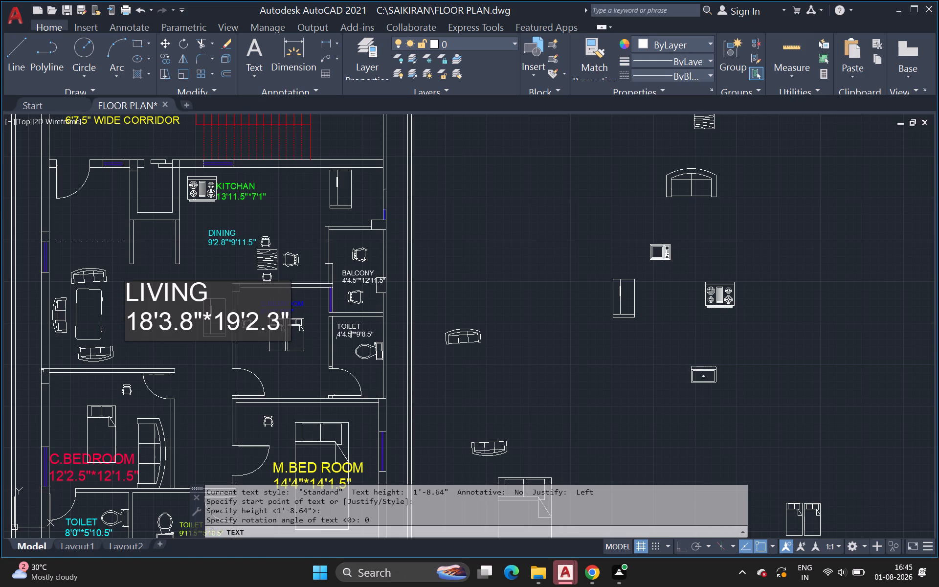
pyautogui.click(208, 348)
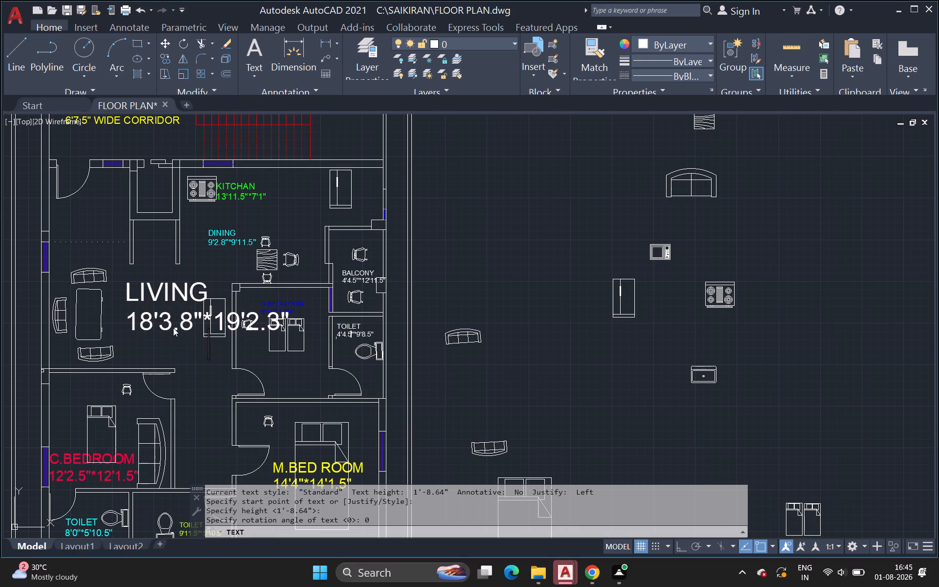
pyautogui.click(115, 272)
pyautogui.doubleClick(564, 231)
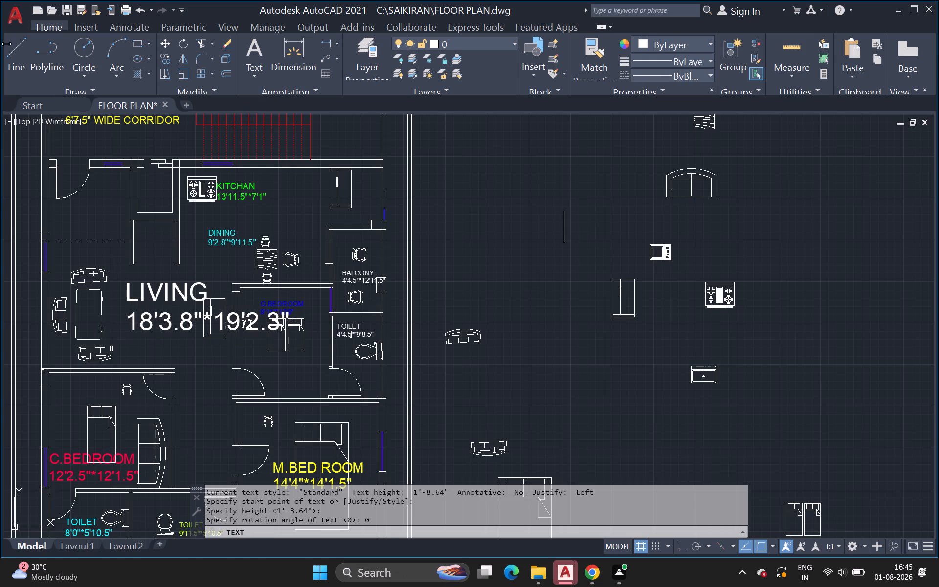
pyautogui.click(13, 48)
pyautogui.press('Escape')
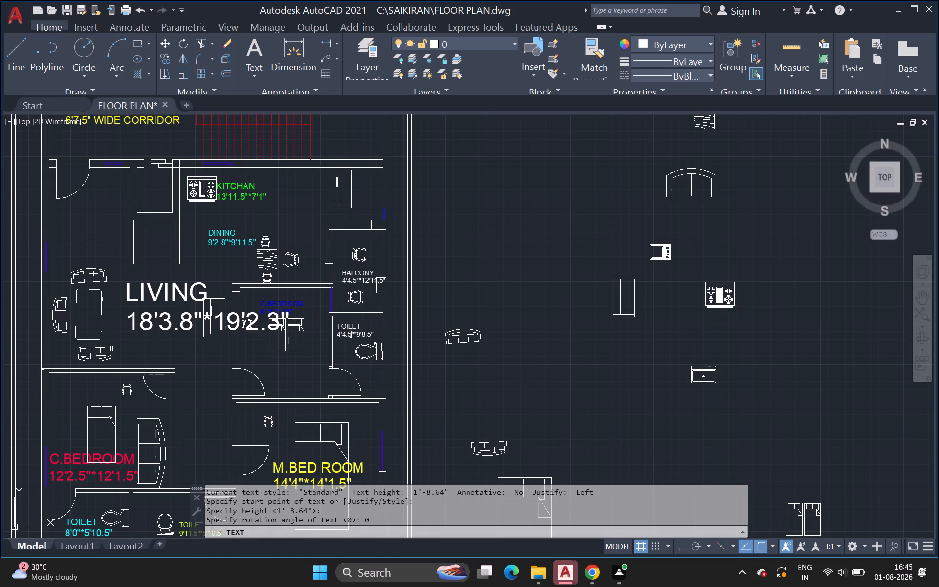
# Scale the LIVING label and the objects selected with it by about 0.48, based at the start of the size line.
pyautogui.click(120, 271)
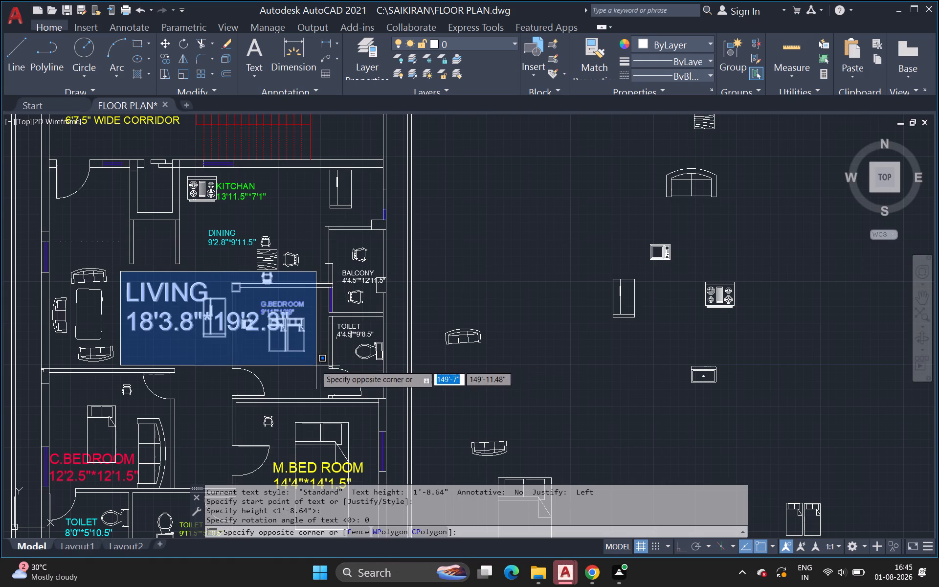
pyautogui.click(293, 346)
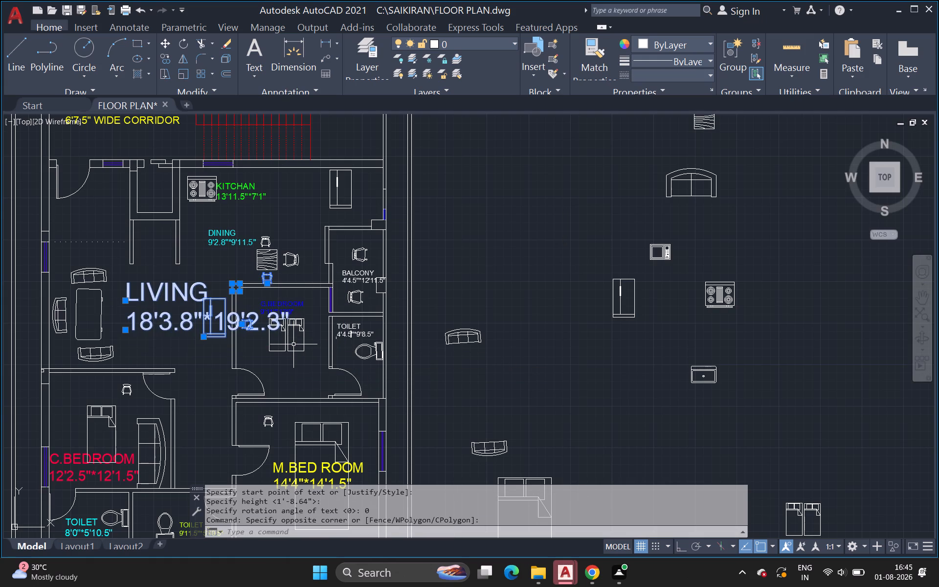
pyautogui.press('s')
pyautogui.press('c')
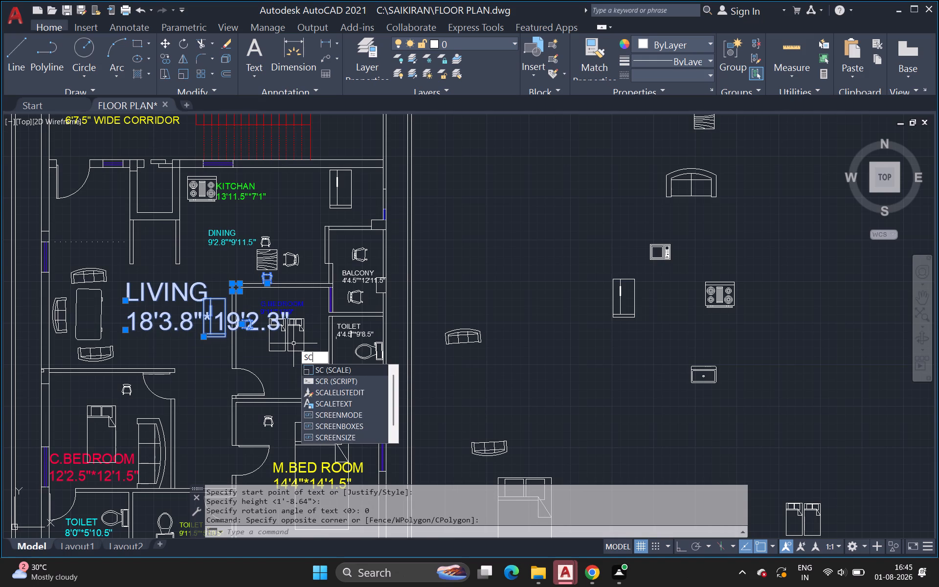
pyautogui.click(321, 366)
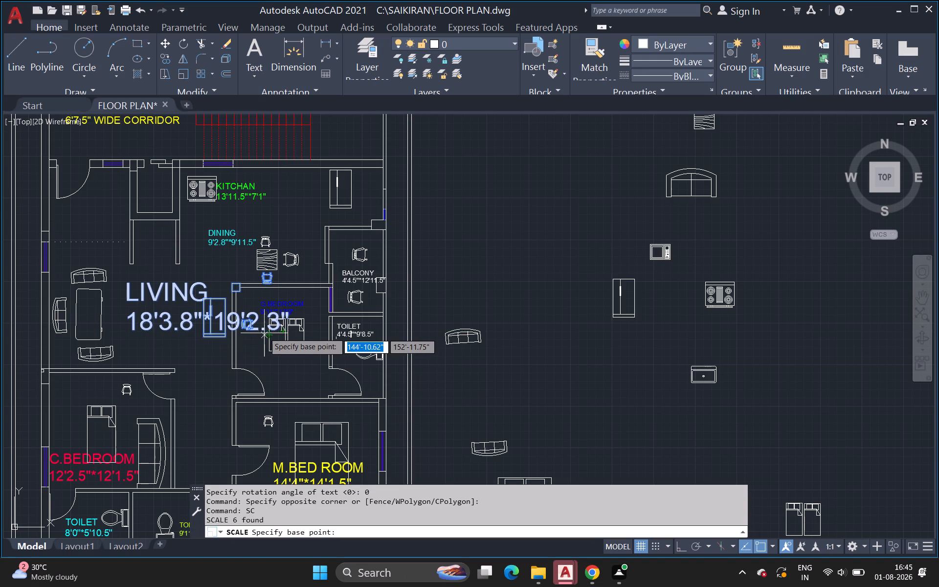
pyautogui.click(132, 333)
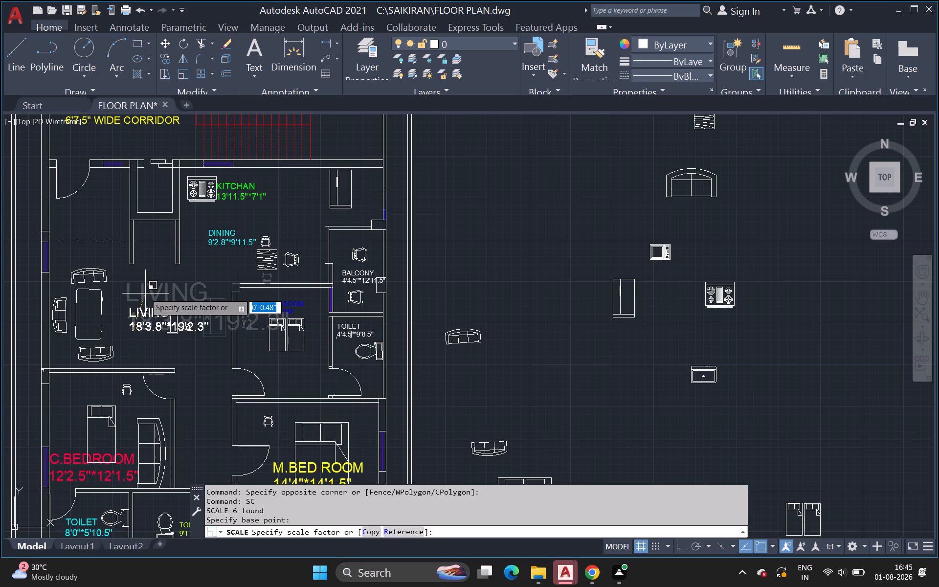
pyautogui.click(145, 293)
# Move the LIVING label and the small objects overlapping it slightly upward within the living area.
pyautogui.middleClick(147, 307)
pyautogui.scroll(-1, 147, 307)
pyautogui.scroll(1, 148, 308)
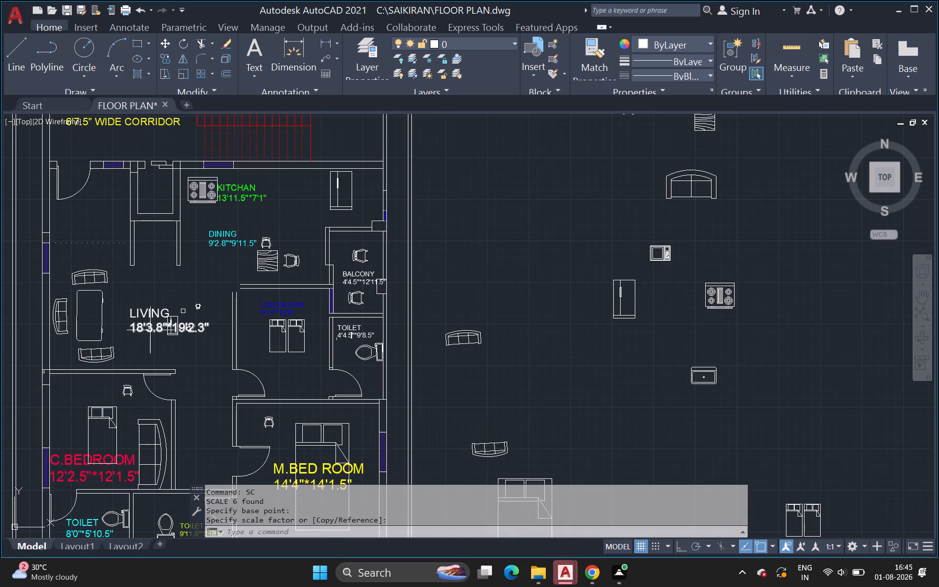
pyautogui.scroll(2, 150, 330)
pyautogui.click(72, 266)
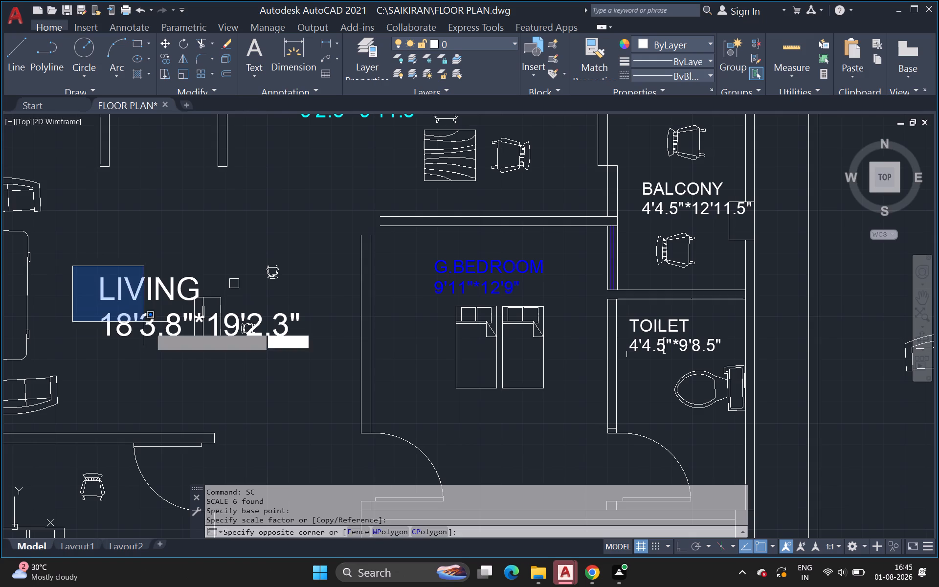
pyautogui.click(310, 345)
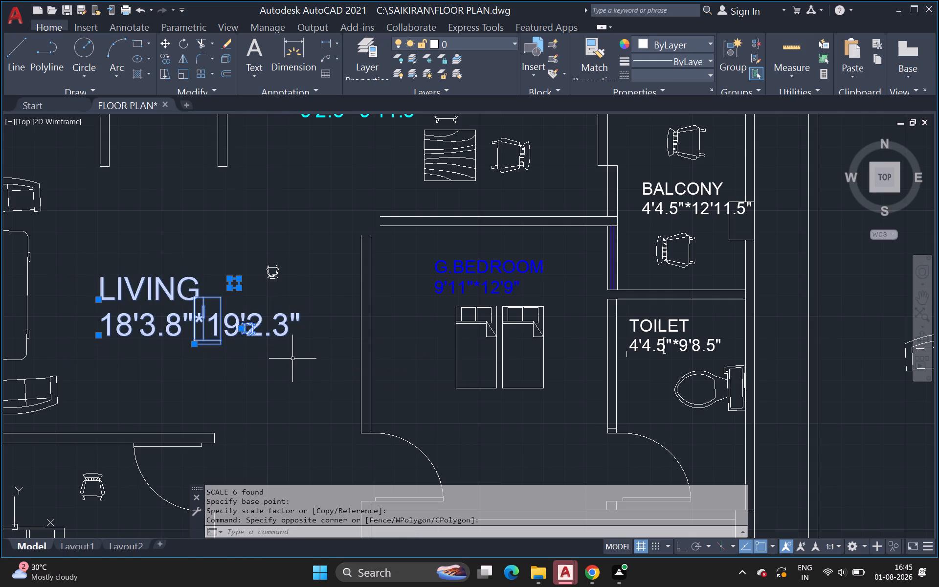
pyautogui.write('M')
pyautogui.press('space')
pyautogui.click(159, 285)
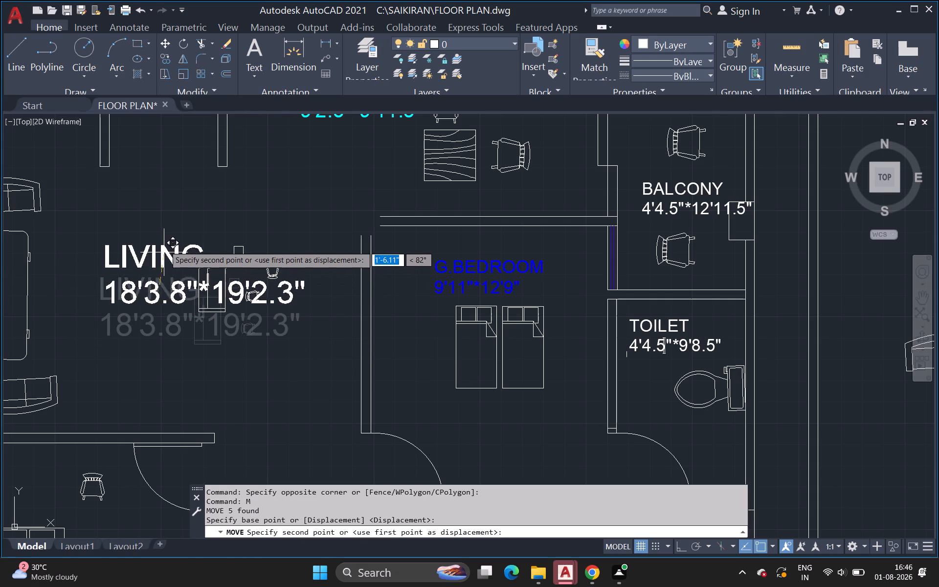
pyautogui.click(150, 203)
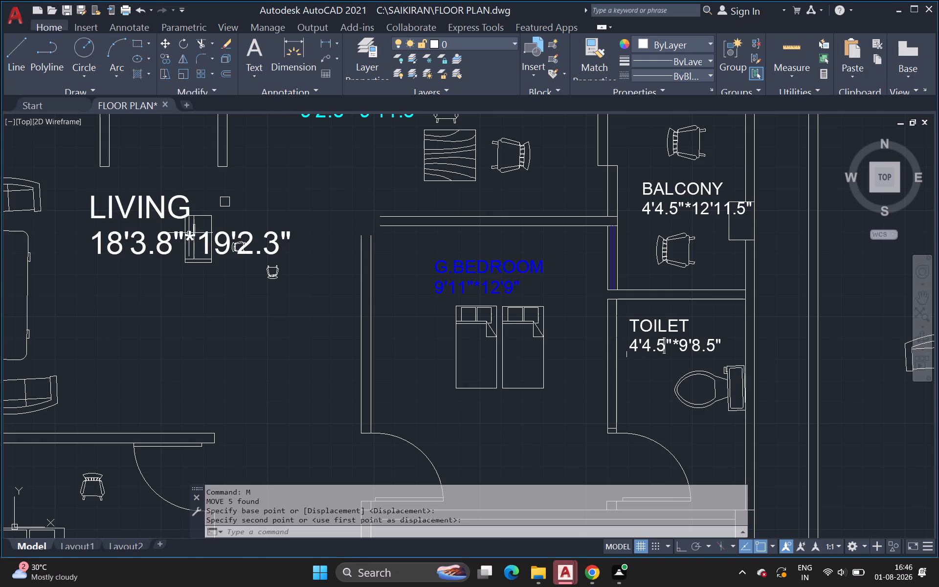
# Move the small cabinet off the LIVING size text to beside the wall between the living area and G.BEDROOM.
pyautogui.click(210, 218)
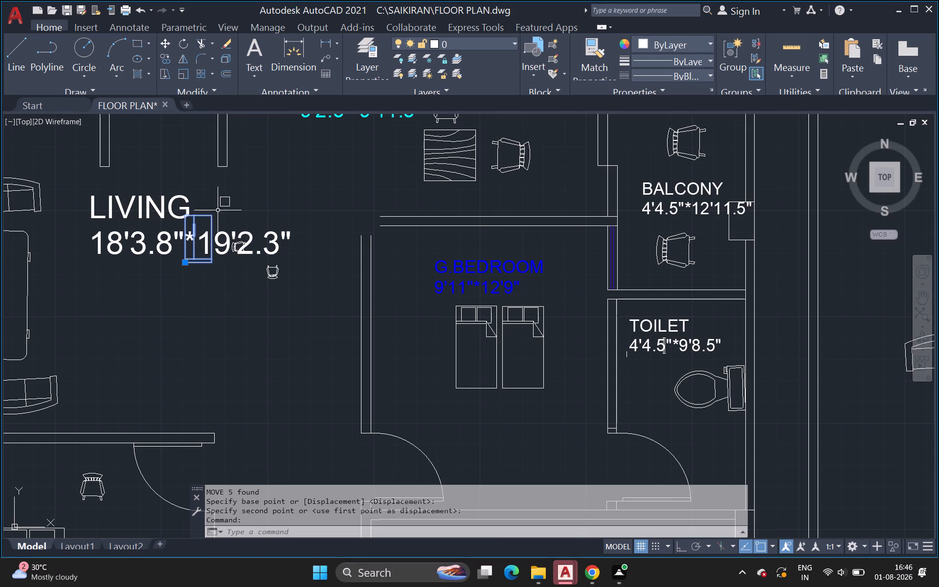
pyautogui.click(223, 204)
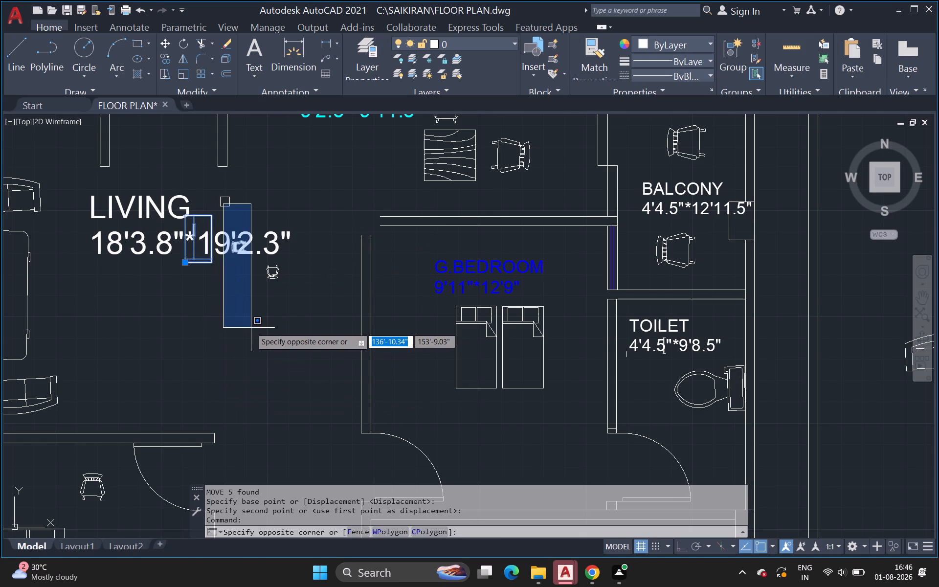
pyautogui.press('Escape')
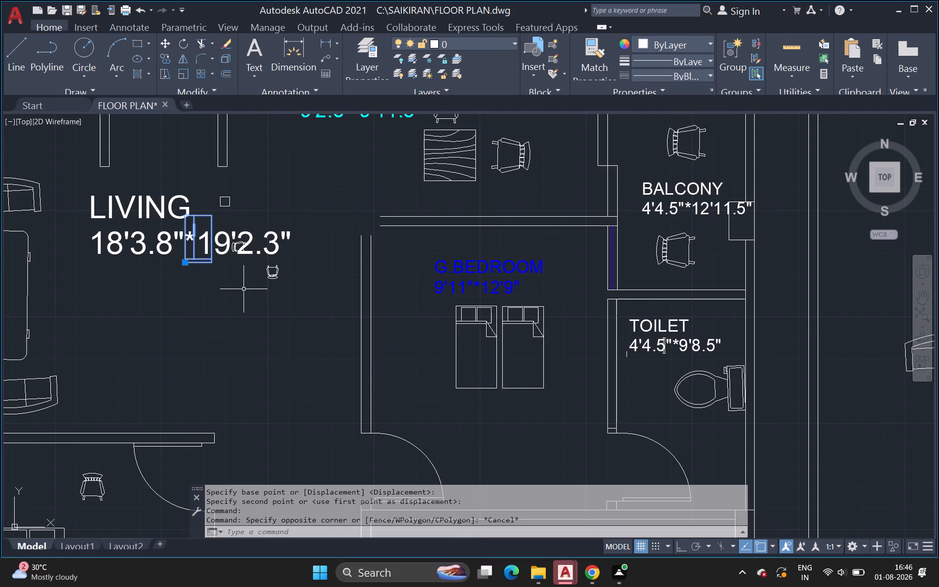
pyautogui.click(200, 260)
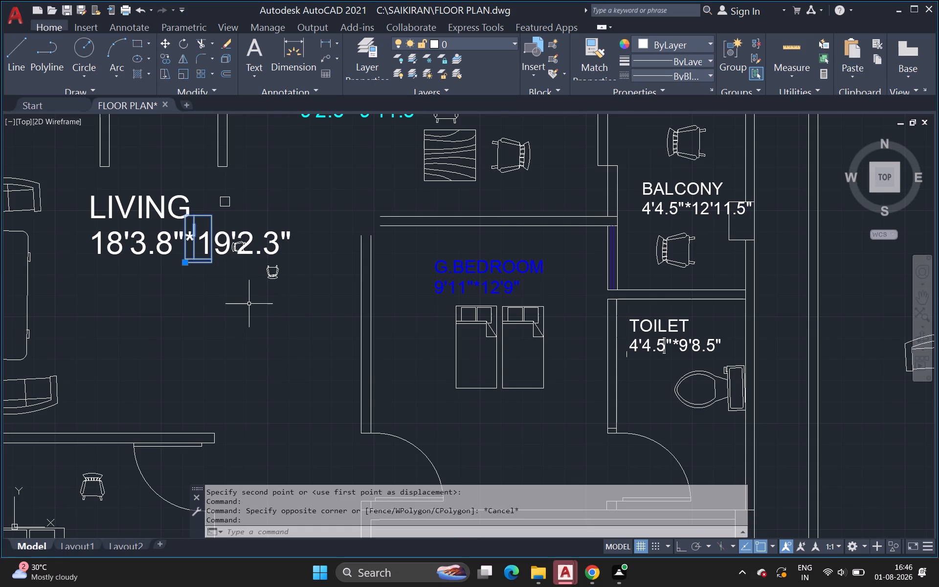
pyautogui.press('space')
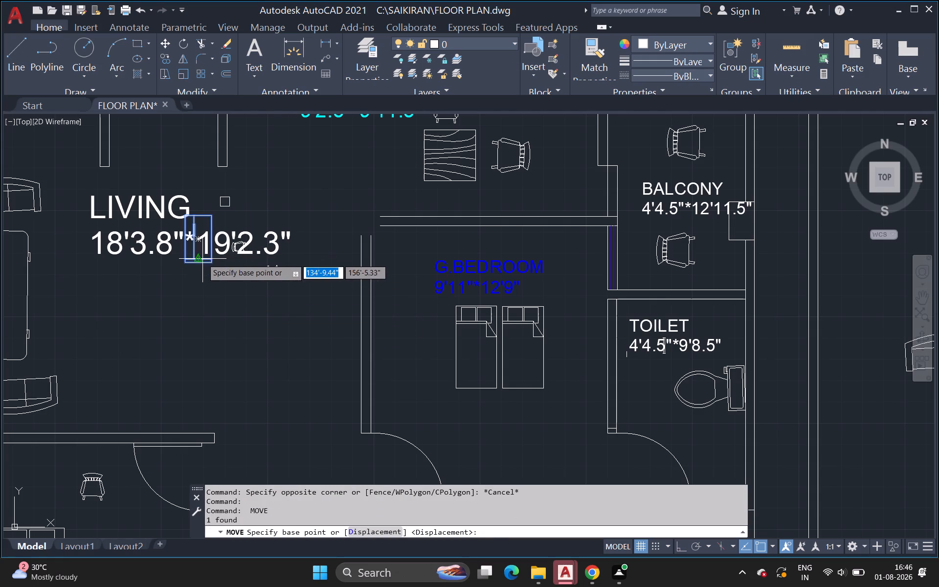
pyautogui.click(202, 259)
pyautogui.click(340, 349)
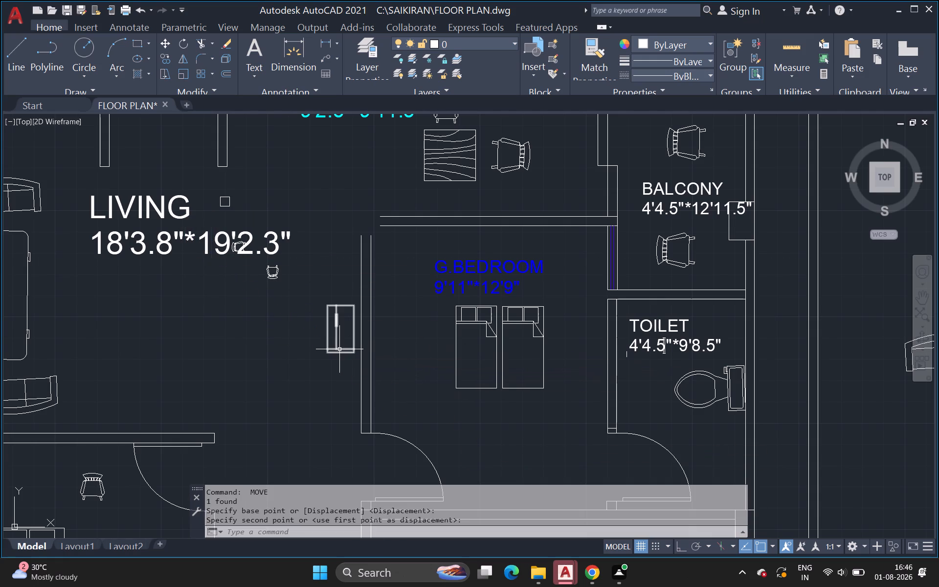
pyautogui.press('Escape')
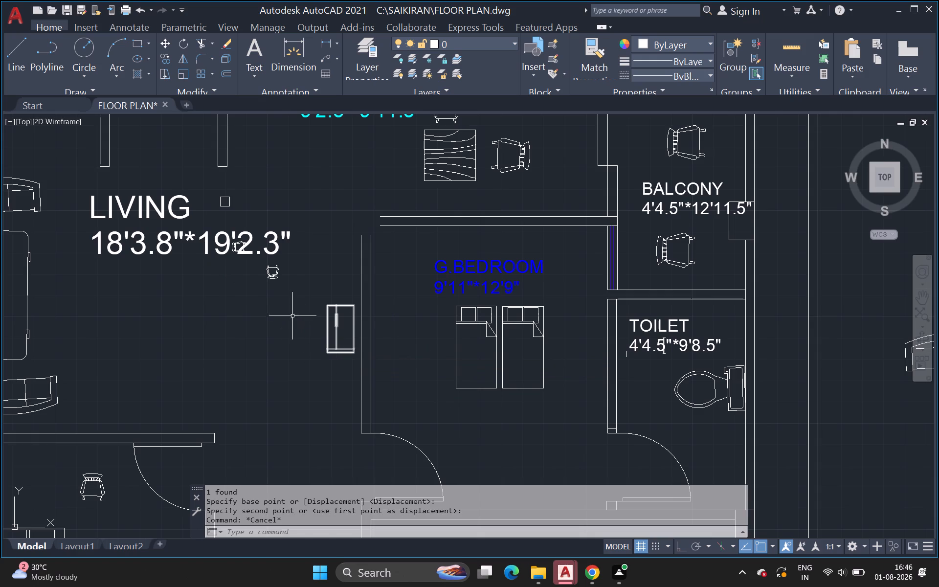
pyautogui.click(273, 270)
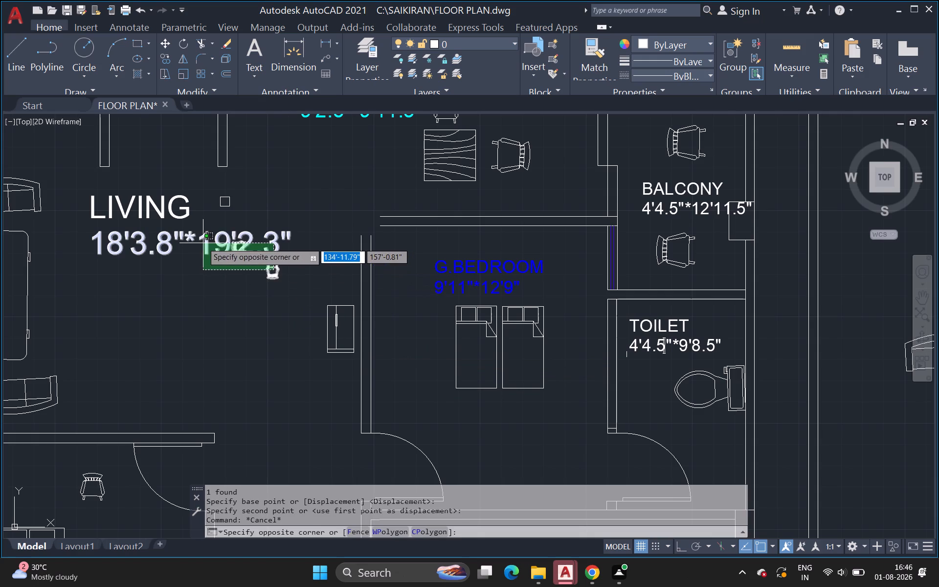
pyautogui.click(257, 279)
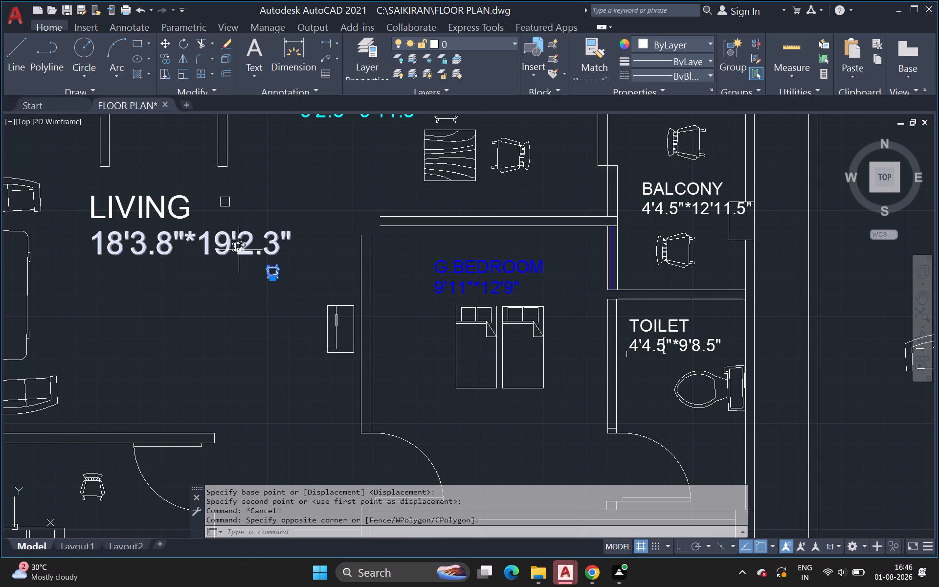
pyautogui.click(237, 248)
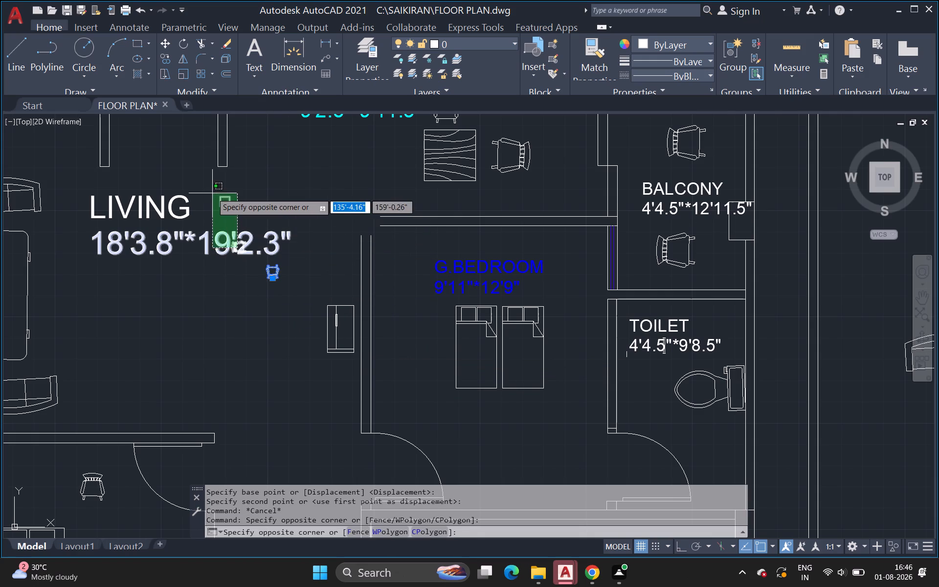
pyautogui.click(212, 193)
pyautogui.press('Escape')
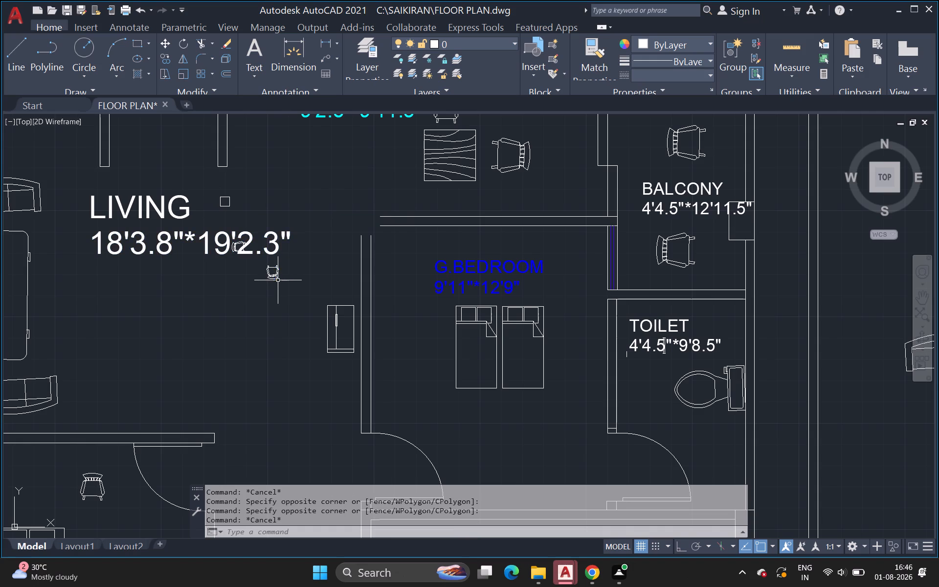
# Erase the two tiny chairs, one below and one overlapping the LIVING size text.
pyautogui.click(270, 269)
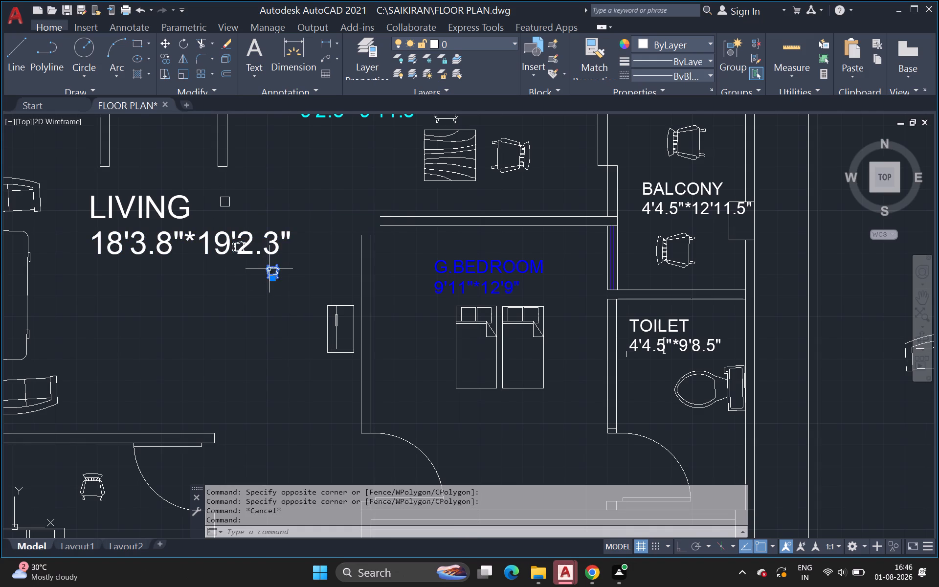
pyautogui.press('Delete')
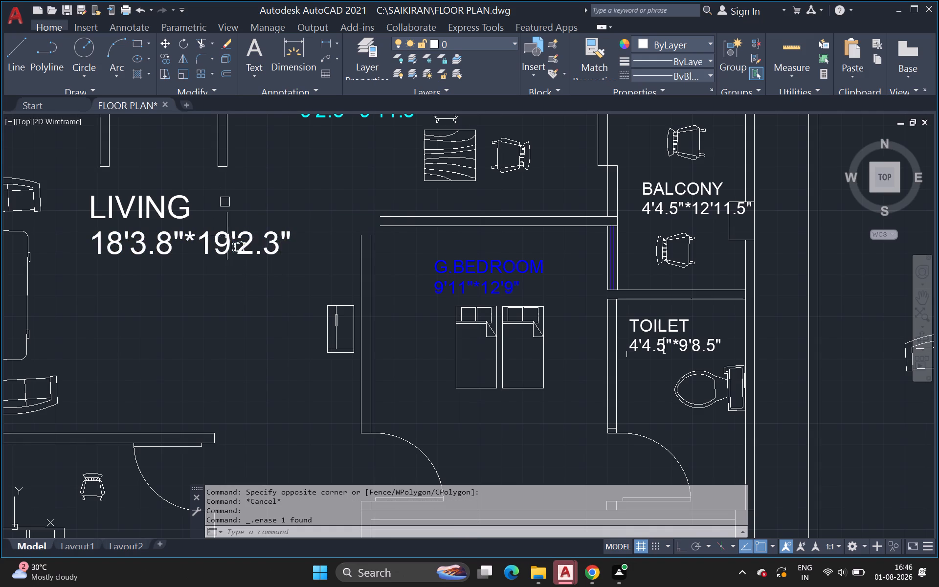
pyautogui.scroll(4, 238, 250)
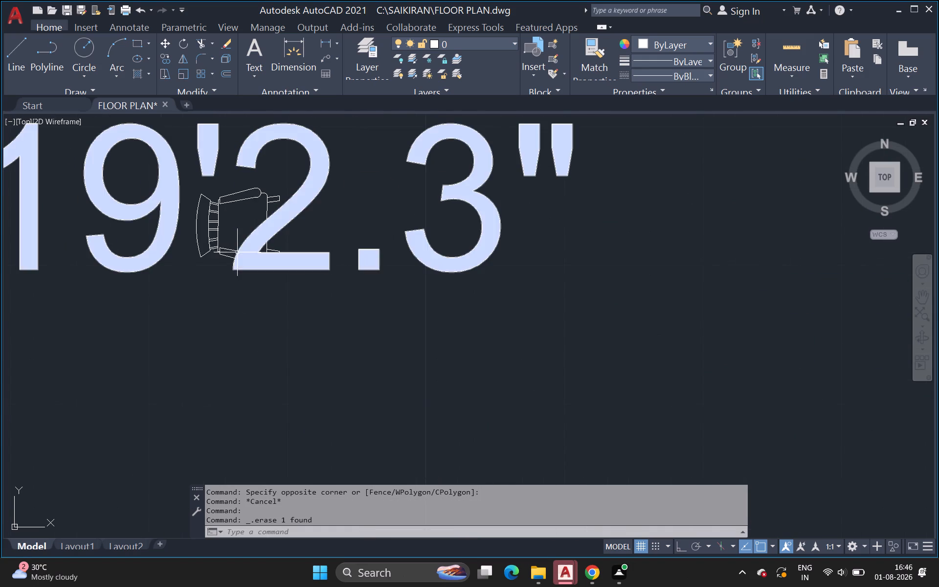
pyautogui.click(217, 226)
pyautogui.press('Delete')
# Set the colour of the LIVING label, its size text and the adjacent small square to Red.
pyautogui.scroll(-3, 253, 306)
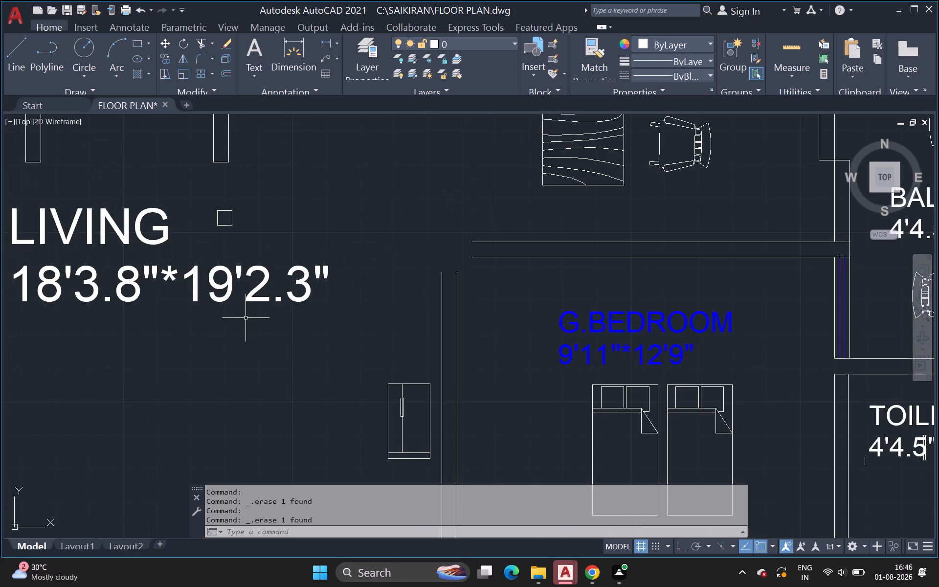
pyautogui.scroll(-3, 239, 331)
pyautogui.moveTo(238, 337); pyautogui.dragTo(239, 329, button='middle')
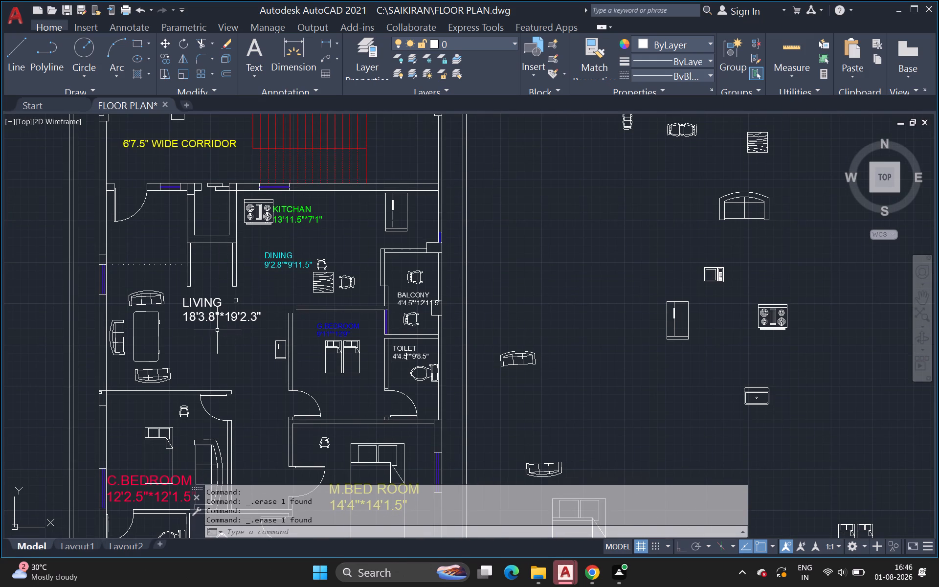
pyautogui.middleClick(222, 351)
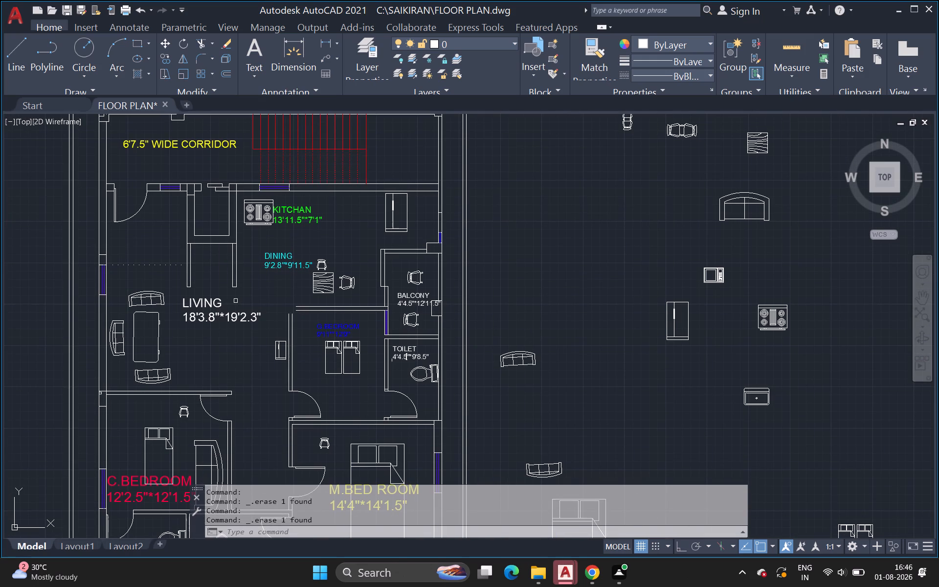
pyautogui.click(178, 294)
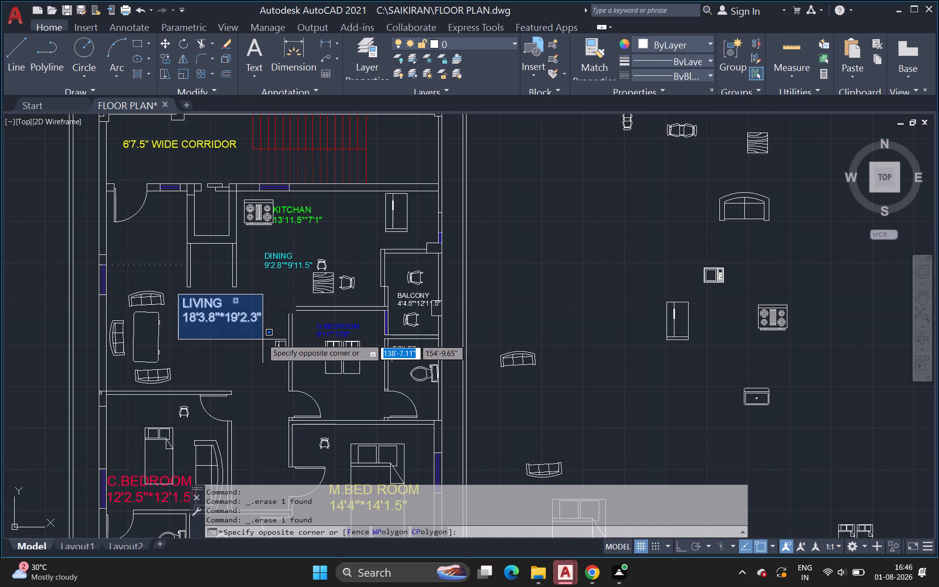
pyautogui.click(263, 338)
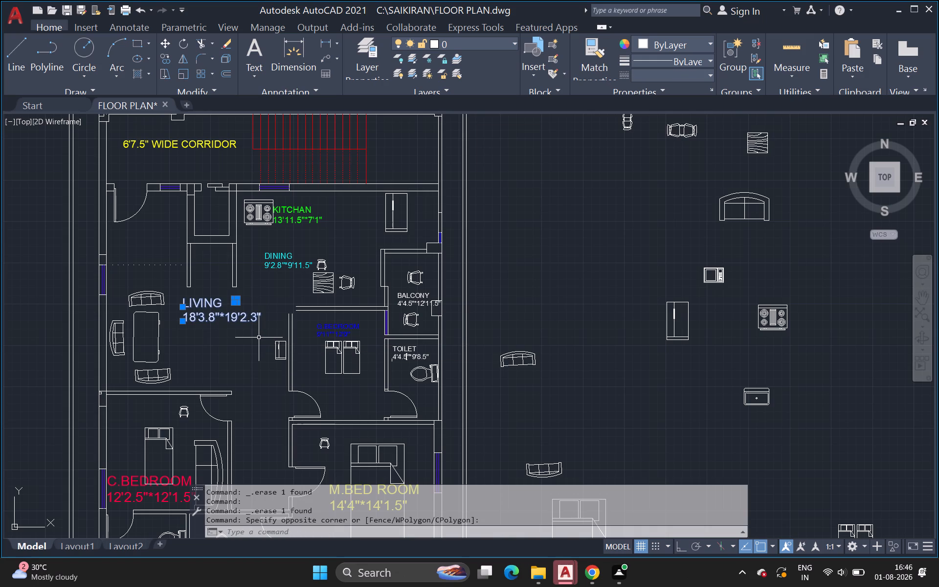
pyautogui.write('PR')
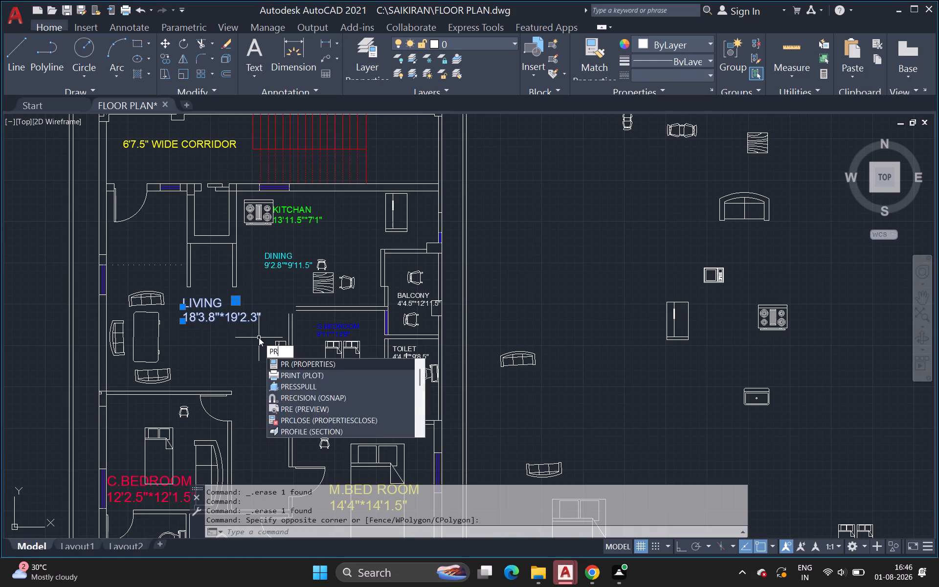
pyautogui.press('space')
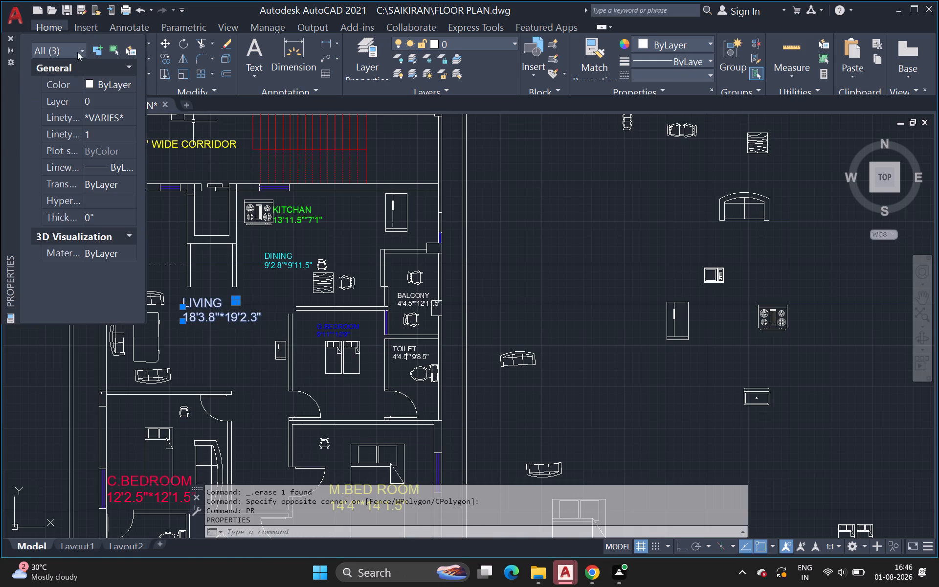
pyautogui.click(101, 84)
pyautogui.click(102, 83)
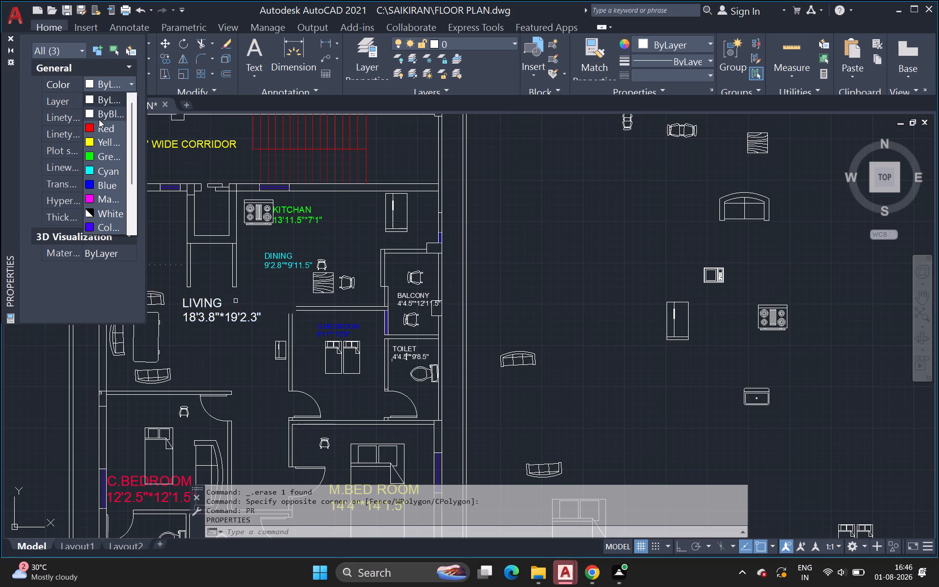
pyautogui.click(98, 133)
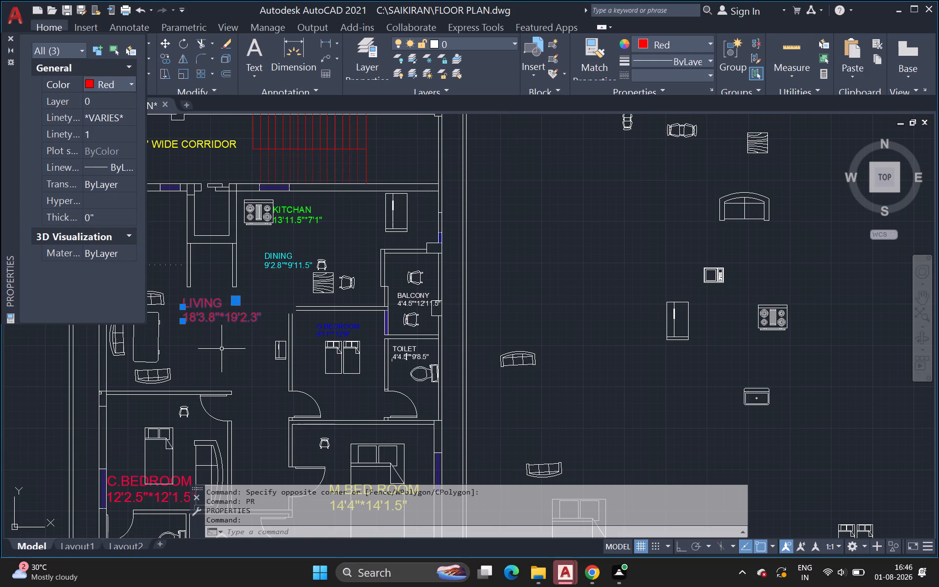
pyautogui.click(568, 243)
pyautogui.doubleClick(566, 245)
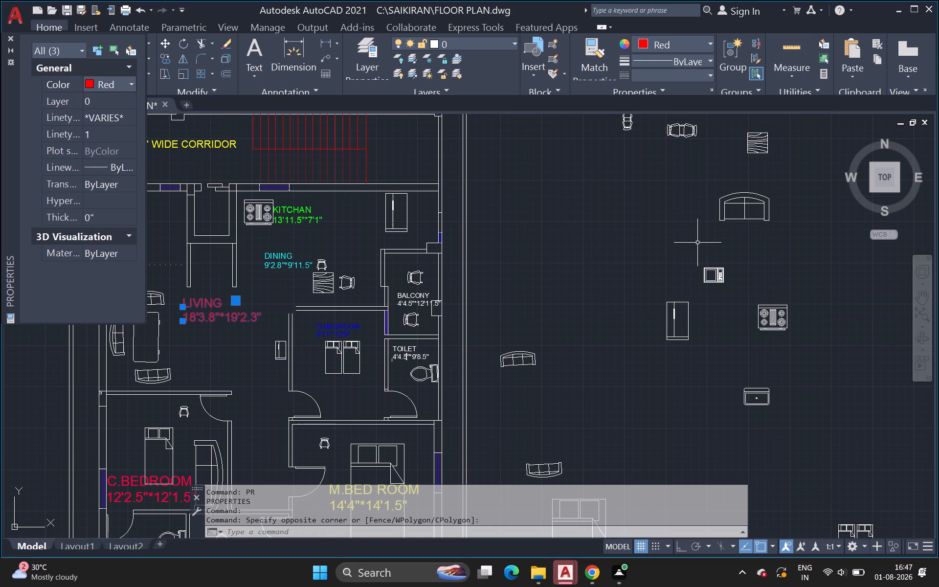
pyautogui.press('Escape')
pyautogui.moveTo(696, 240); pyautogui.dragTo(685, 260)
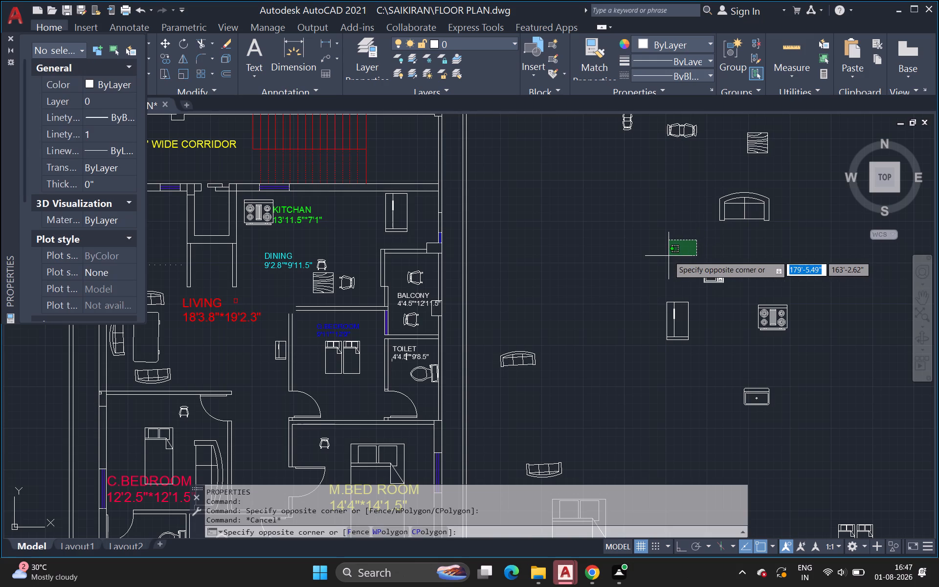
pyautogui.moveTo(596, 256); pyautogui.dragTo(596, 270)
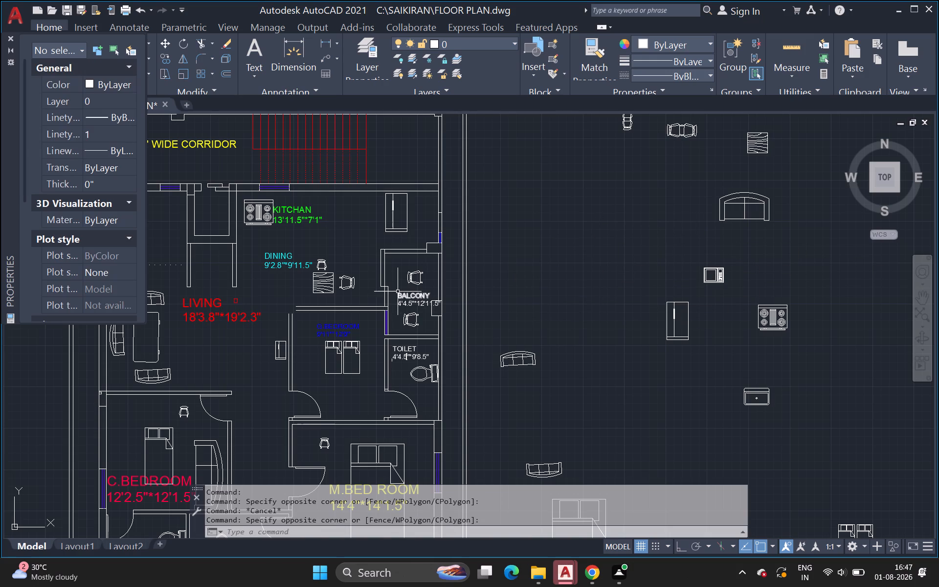
# Set the colour of the BALCONY label and its size text to Red.
pyautogui.click(395, 290)
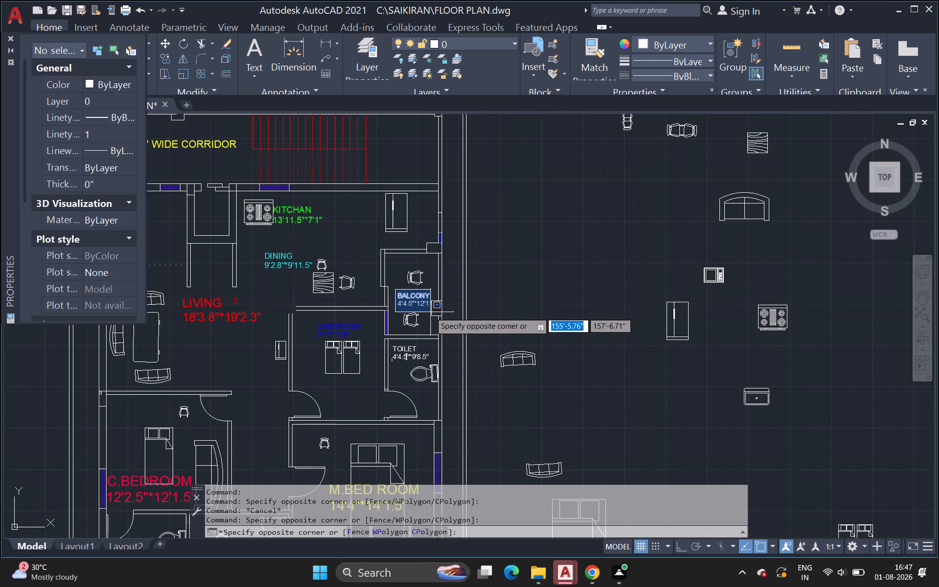
pyautogui.scroll(2, 428, 311)
pyautogui.click(430, 307)
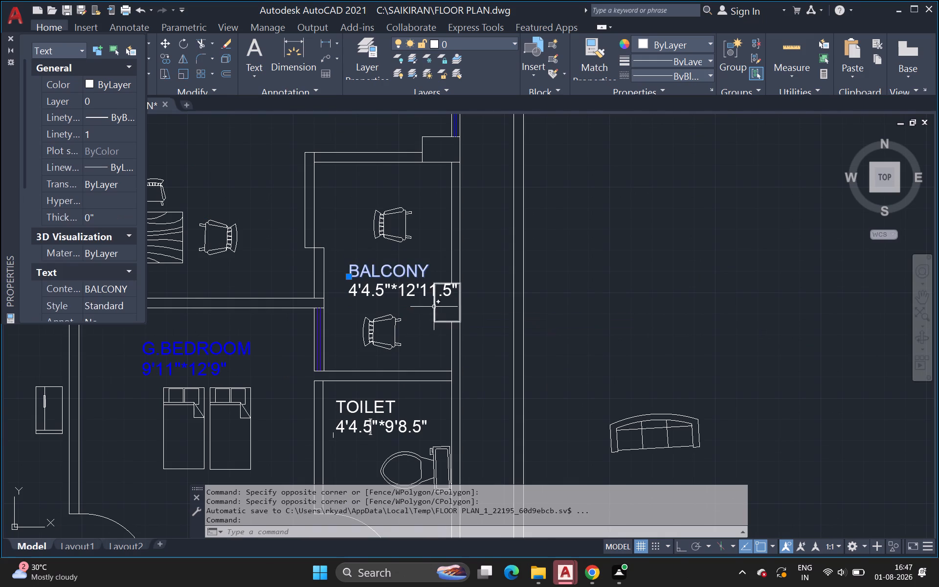
pyautogui.click(333, 262)
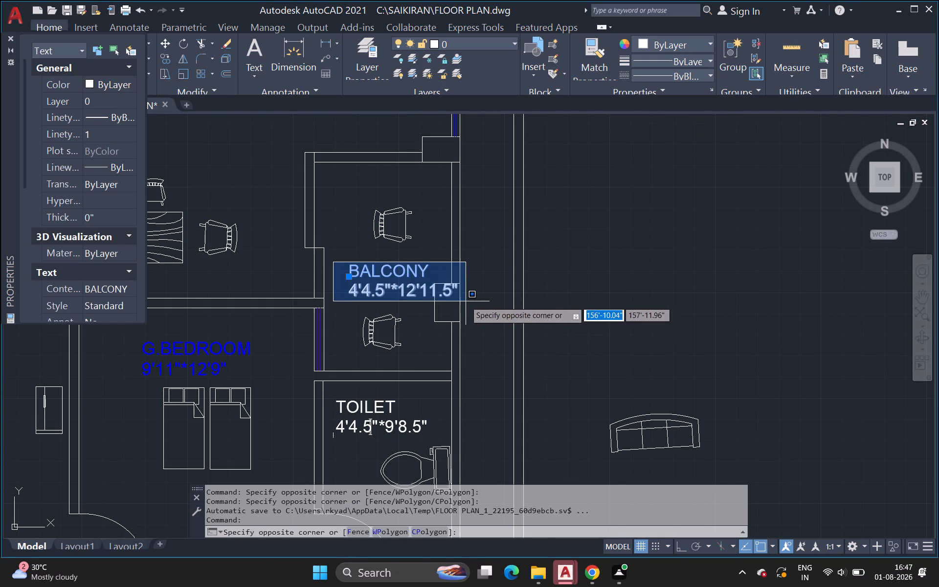
pyautogui.click(465, 302)
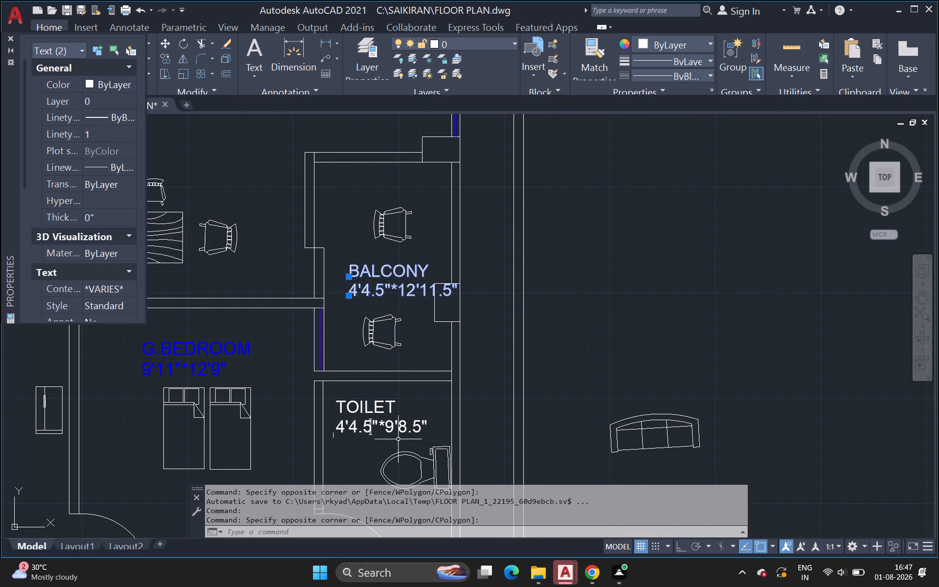
pyautogui.click(110, 83)
pyautogui.click(121, 82)
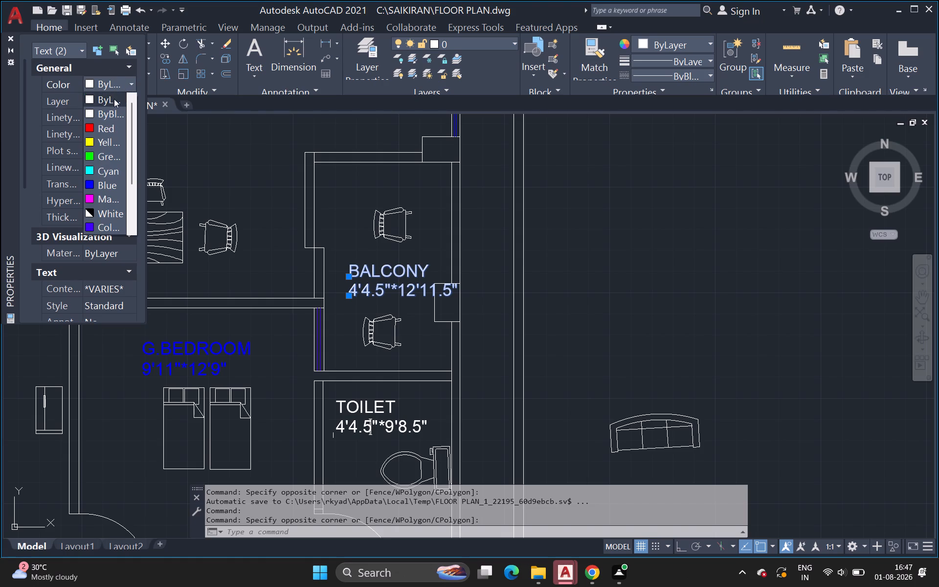
pyautogui.click(106, 127)
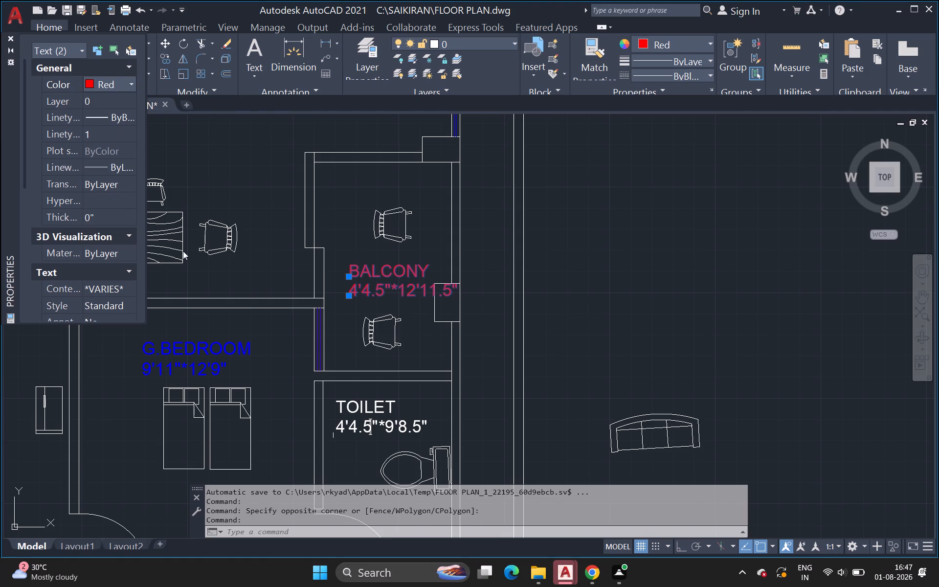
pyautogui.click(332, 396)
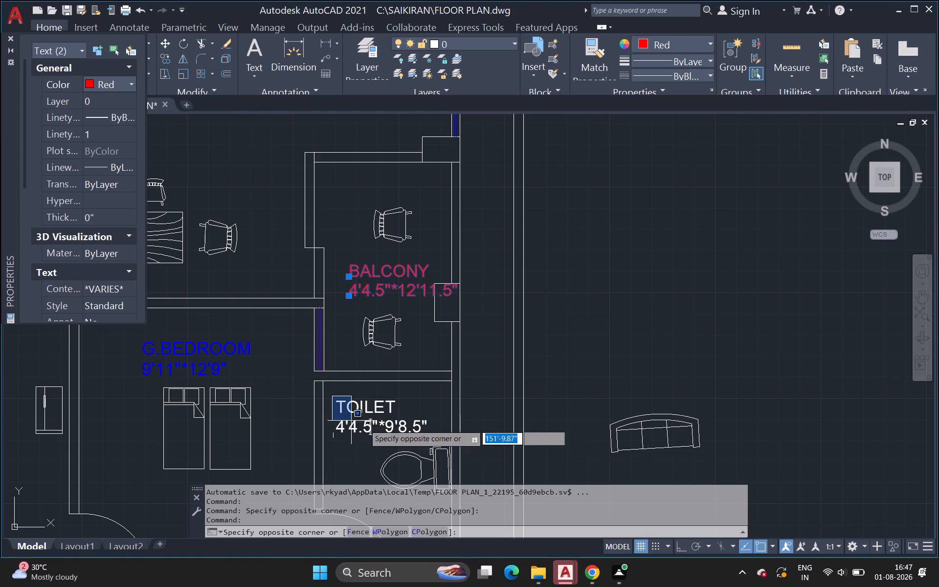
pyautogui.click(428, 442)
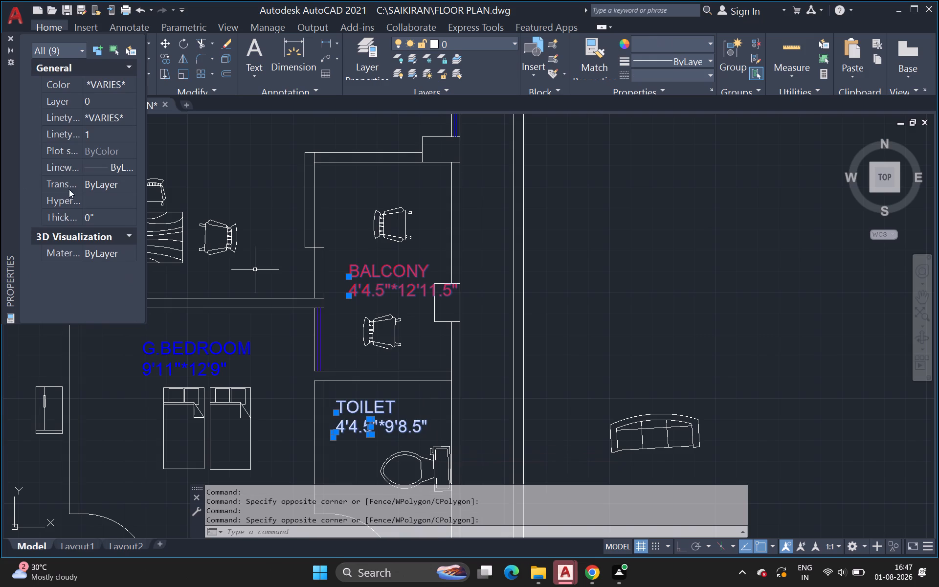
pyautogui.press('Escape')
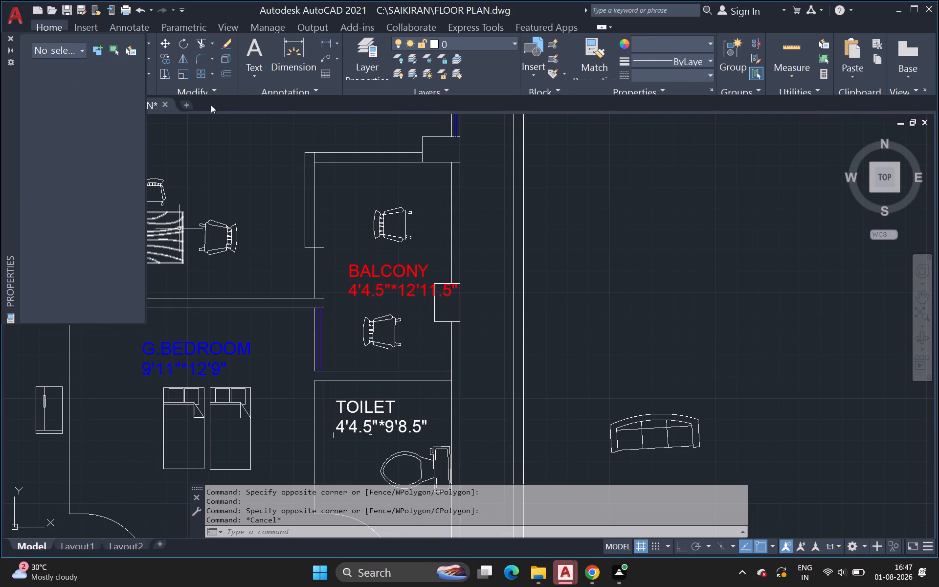
# Set the current colour for new objects to Red with nothing selected.
pyautogui.click(113, 83)
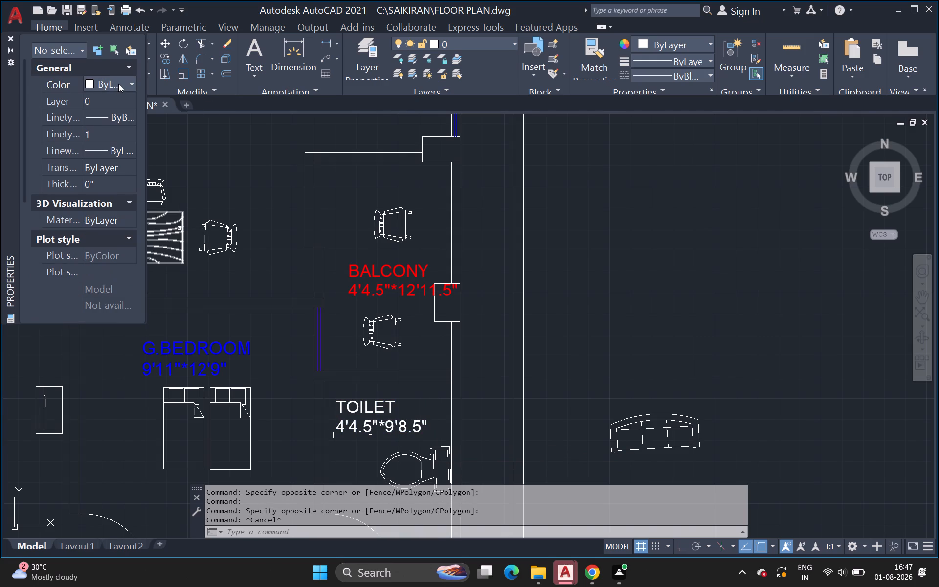
pyautogui.click(118, 84)
pyautogui.click(108, 122)
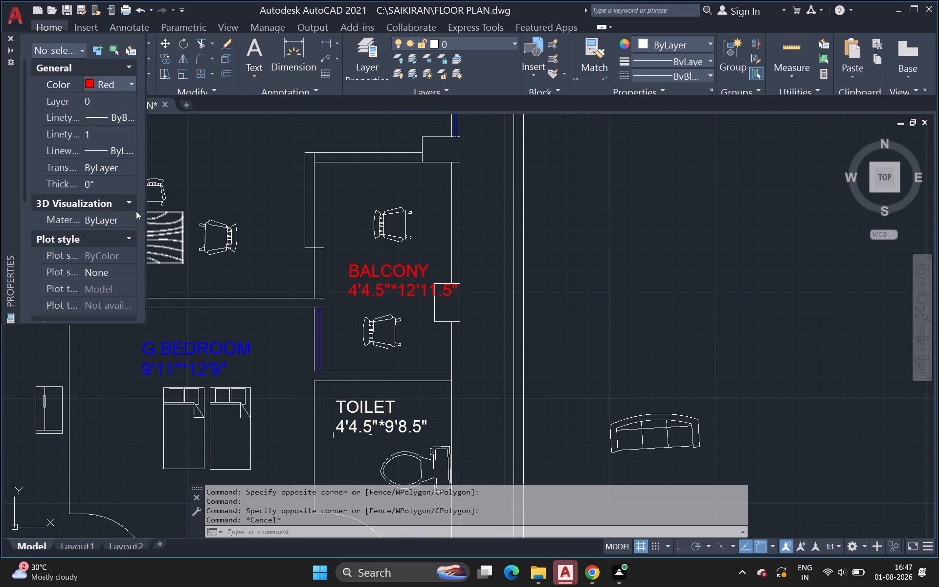
# Set the colour of the TOILET label below the balcony, its size text and the small marks around it to Red.
pyautogui.click(335, 396)
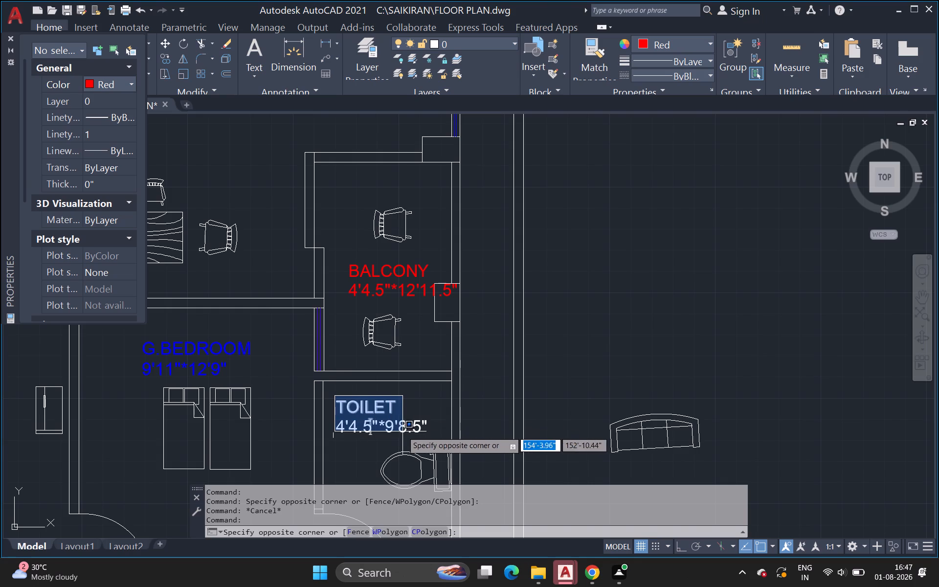
pyautogui.click(425, 438)
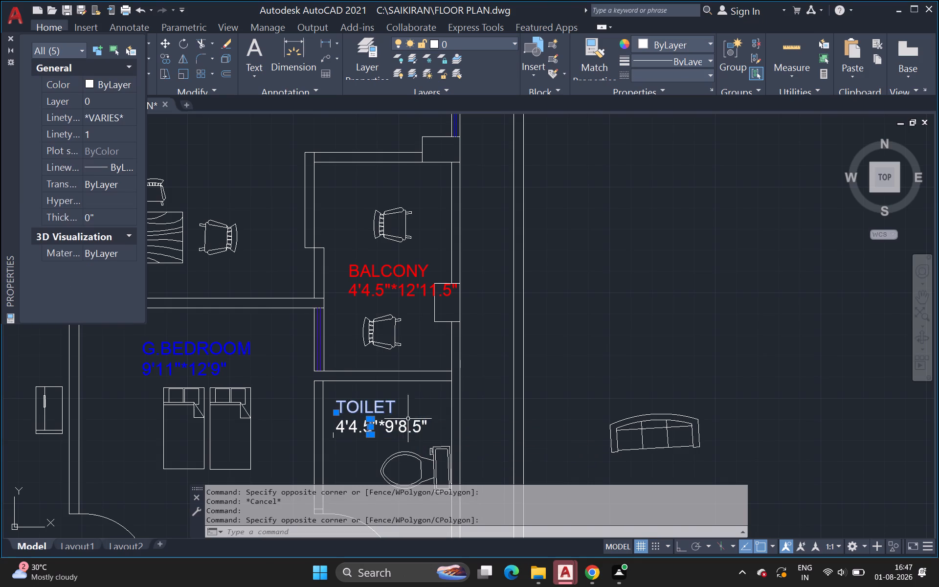
pyautogui.moveTo(354, 426); pyautogui.dragTo(311, 369, button='middle')
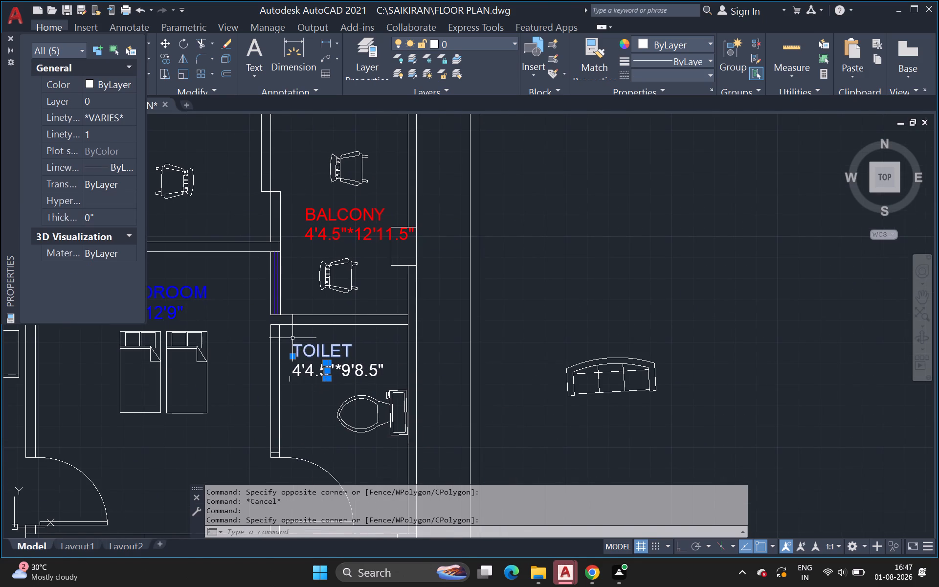
pyautogui.click(289, 333)
pyautogui.click(386, 391)
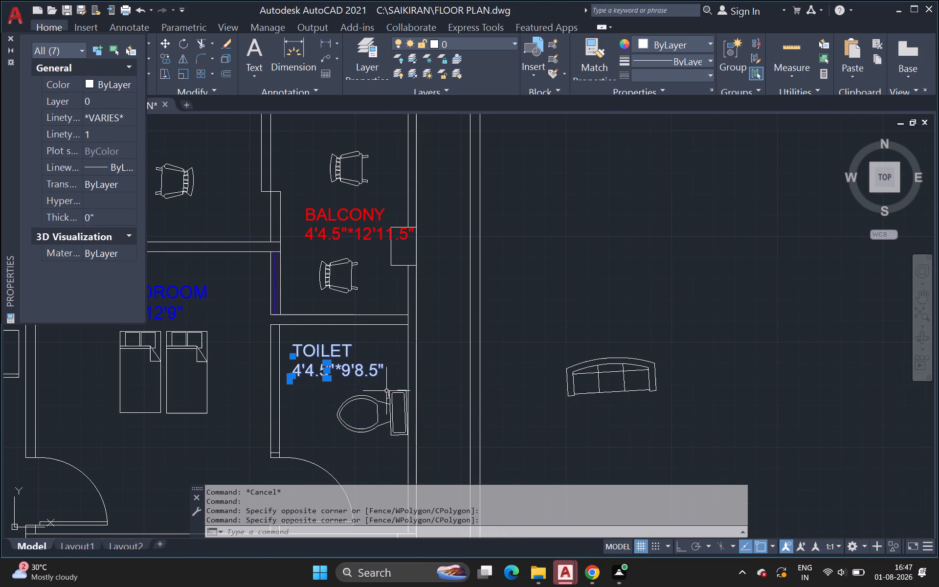
pyautogui.click(106, 81)
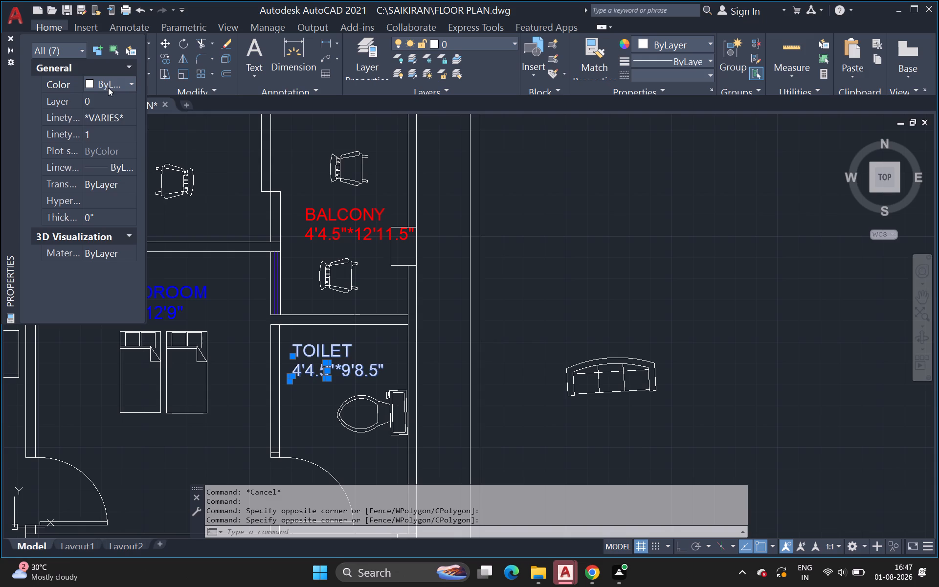
pyautogui.click(108, 88)
pyautogui.click(98, 126)
pyautogui.scroll(-1, 217, 284)
pyautogui.moveTo(218, 285); pyautogui.dragTo(221, 265, button='middle')
pyautogui.scroll(-1, 221, 266)
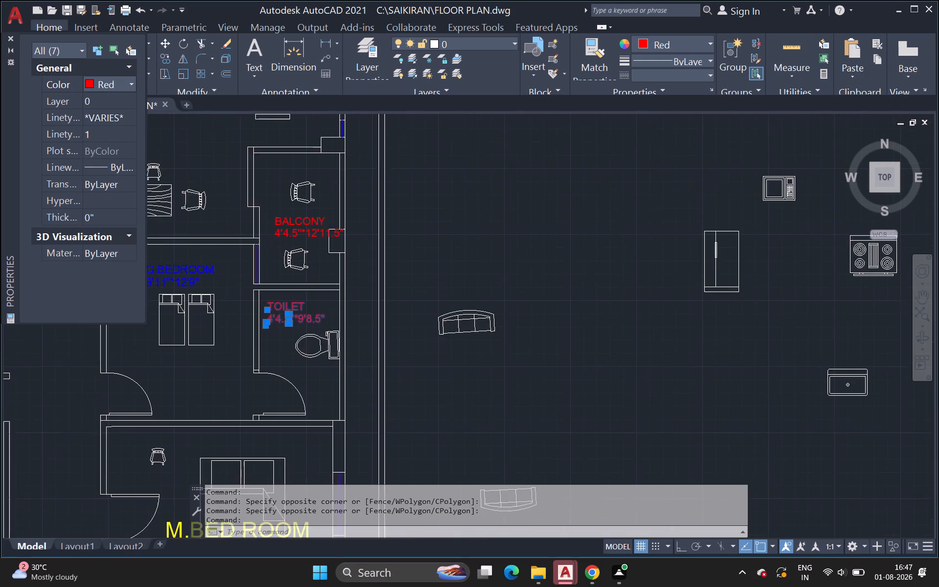
pyautogui.moveTo(221, 265); pyautogui.dragTo(221, 265, button='middle')
pyautogui.moveTo(354, 390); pyautogui.dragTo(376, 317, button='middle')
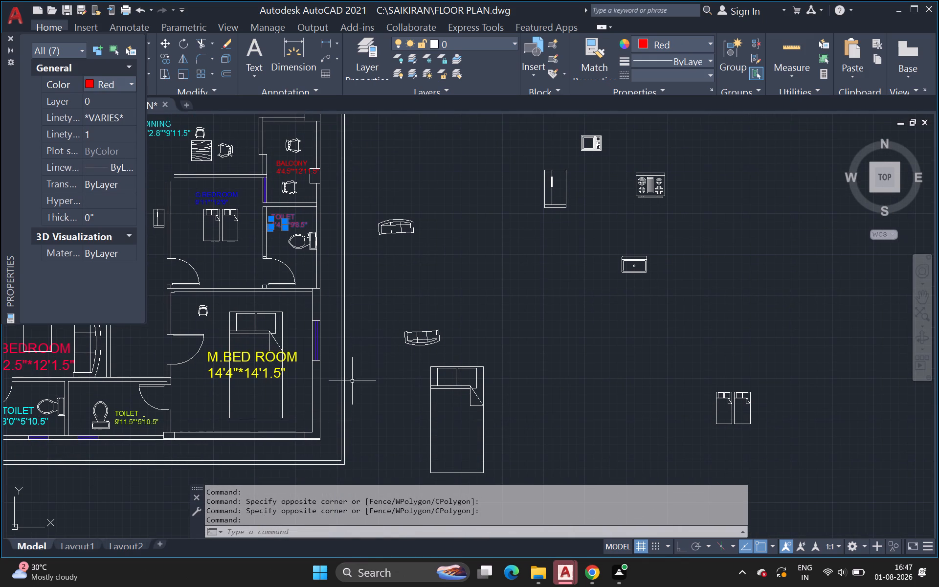
pyautogui.scroll(-1, 381, 381)
pyautogui.moveTo(381, 381); pyautogui.dragTo(395, 494, button='middle')
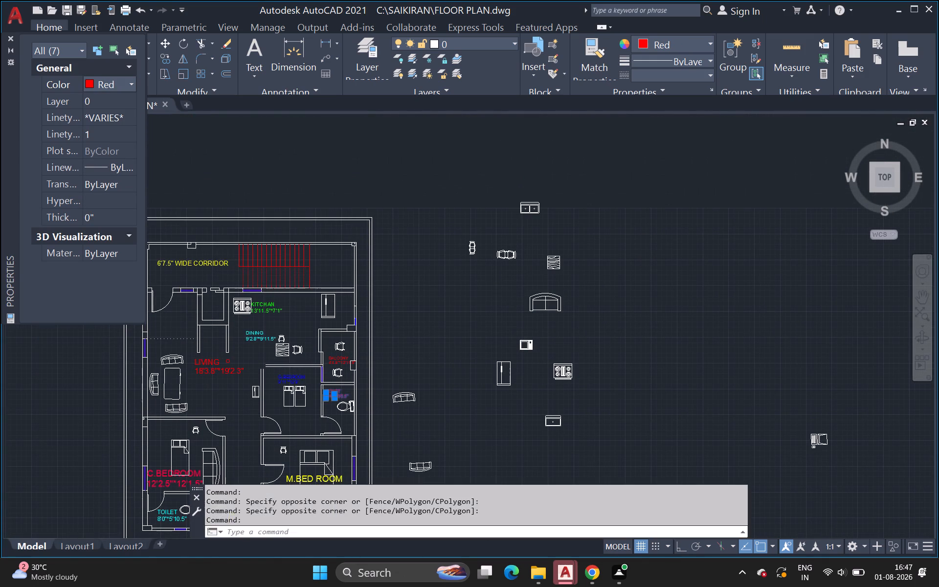
pyautogui.press('Escape')
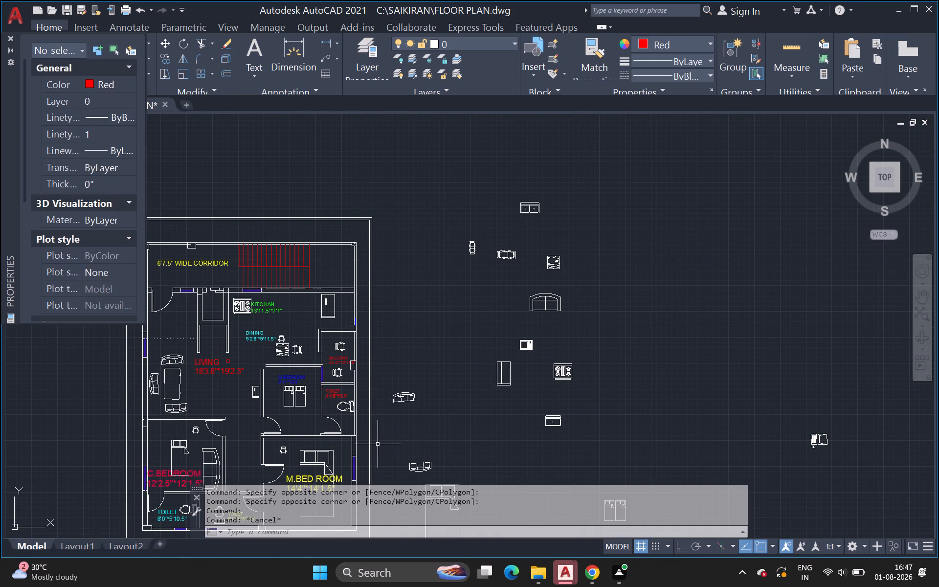
pyautogui.press('Escape')
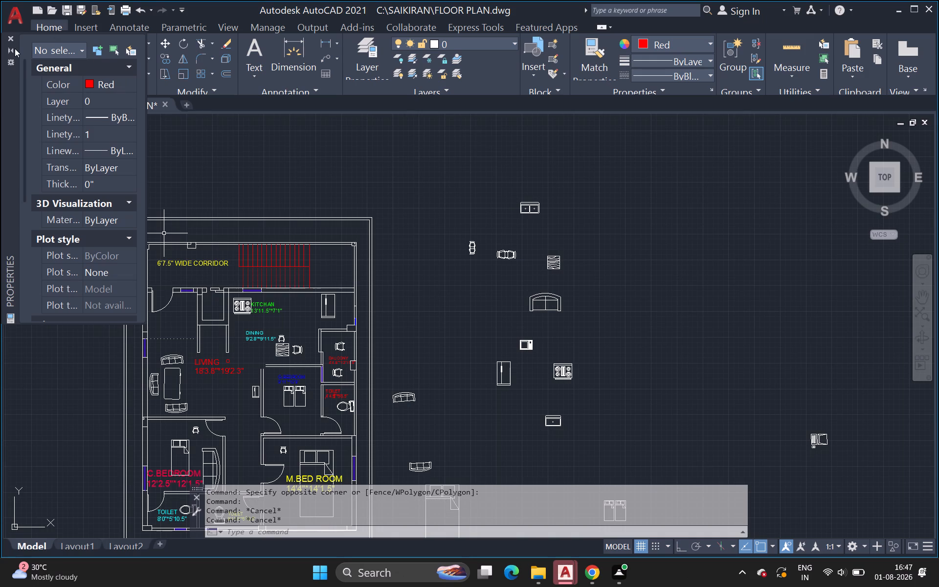
# Close the object properties palette.
pyautogui.click(9, 38)
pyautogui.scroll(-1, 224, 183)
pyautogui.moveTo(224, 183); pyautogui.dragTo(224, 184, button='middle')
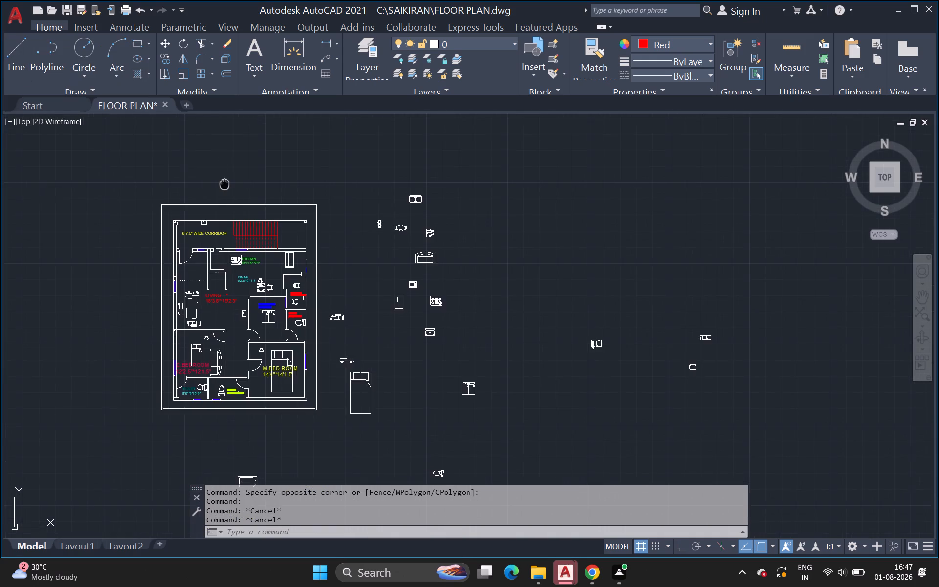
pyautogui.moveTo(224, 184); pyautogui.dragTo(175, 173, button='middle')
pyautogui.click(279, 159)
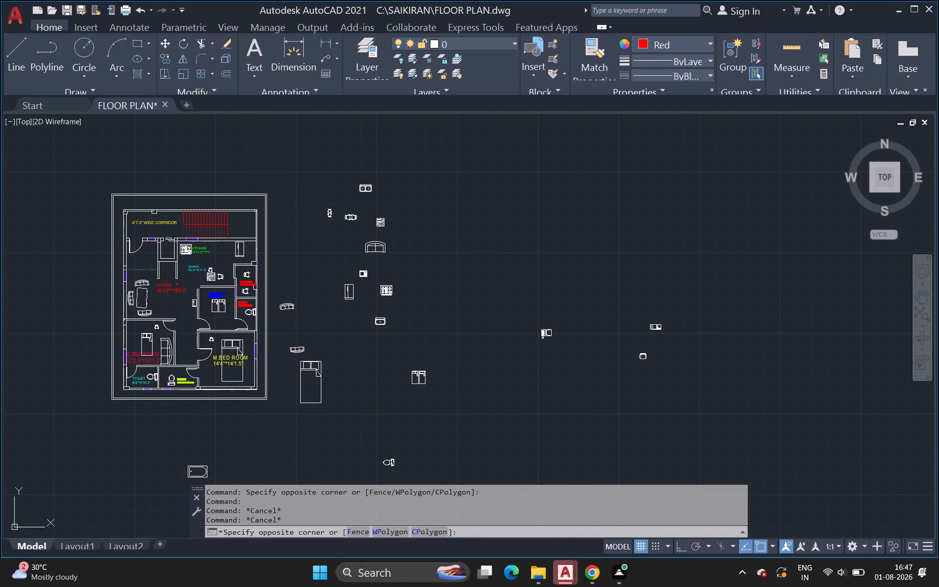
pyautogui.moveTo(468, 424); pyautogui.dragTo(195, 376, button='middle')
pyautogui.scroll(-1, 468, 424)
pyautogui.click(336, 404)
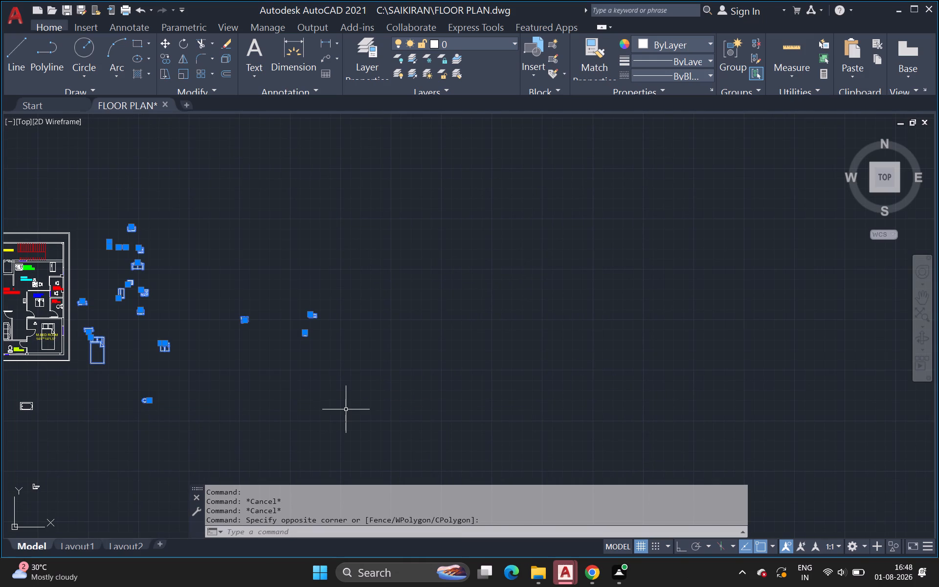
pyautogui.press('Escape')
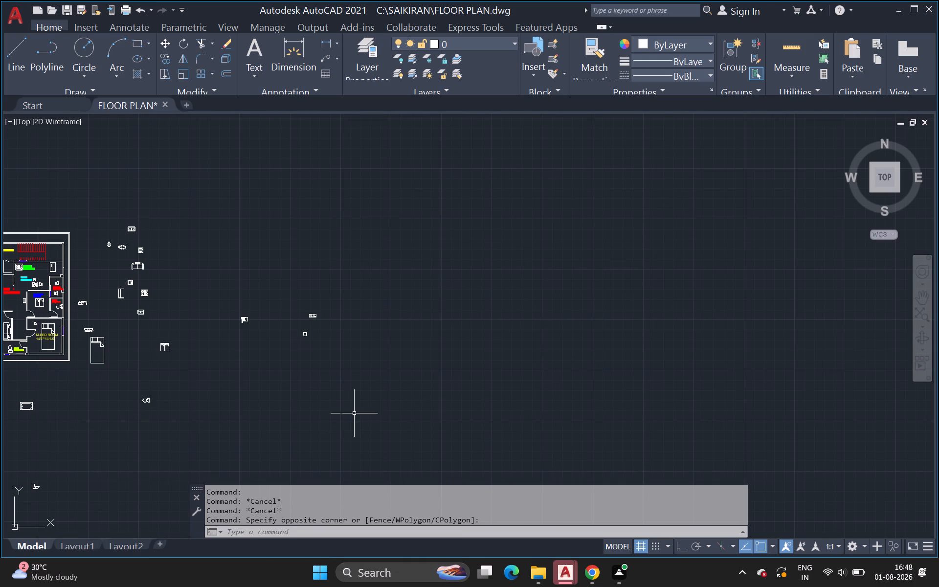
# Examine the floor plan's room labels and the loose furniture pieces beside the plan.
pyautogui.moveTo(63, 355); pyautogui.dragTo(415, 429, button='middle')
pyautogui.scroll(1, 63, 355)
pyautogui.scroll(1, 354, 410)
pyautogui.moveTo(350, 384); pyautogui.dragTo(232, 327, button='middle')
pyautogui.scroll(1, 347, 381)
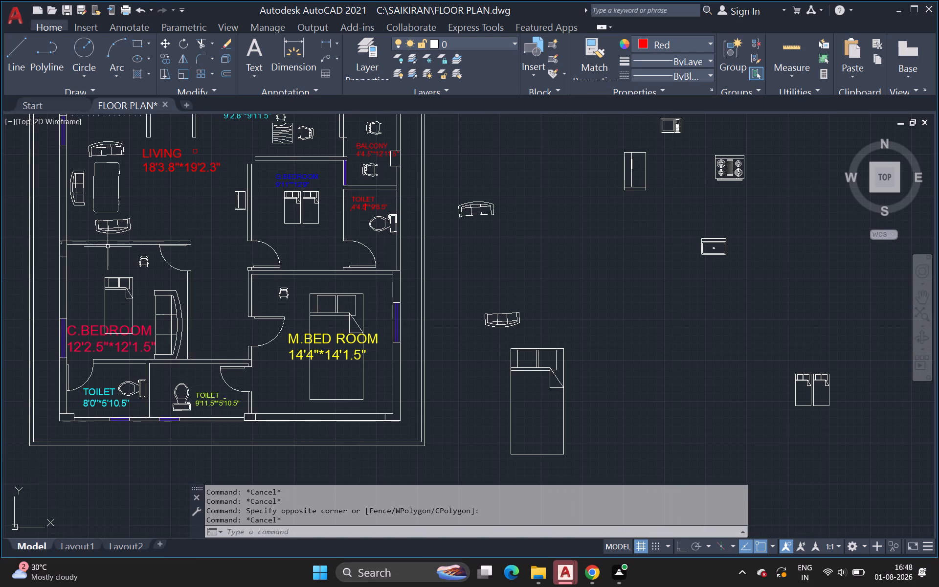
pyautogui.scroll(-2, 295, 285)
pyautogui.moveTo(283, 301); pyautogui.dragTo(143, 342, button='middle')
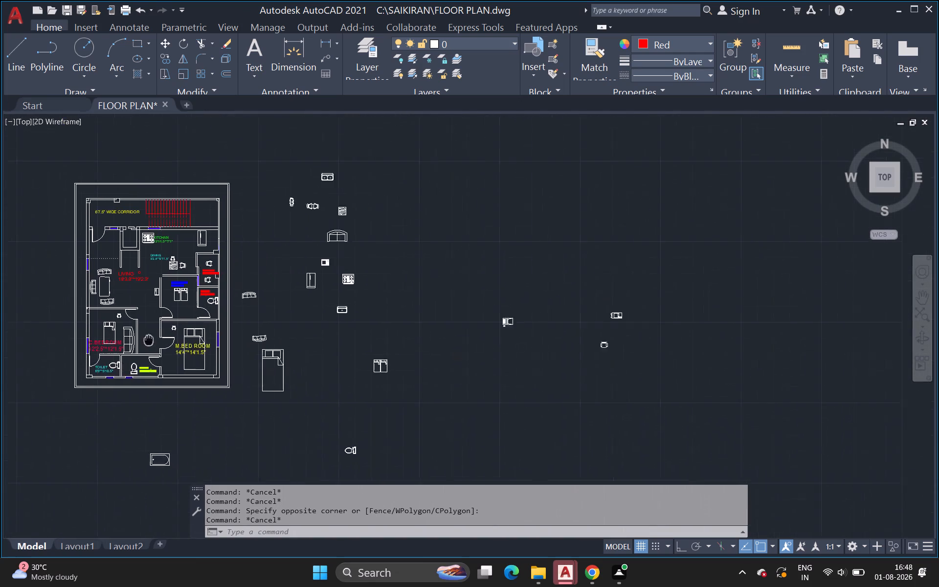
pyautogui.moveTo(143, 342); pyautogui.dragTo(110, 320, button='middle')
pyautogui.scroll(1, 106, 333)
pyautogui.moveTo(206, 221); pyautogui.dragTo(57, 316, button='middle')
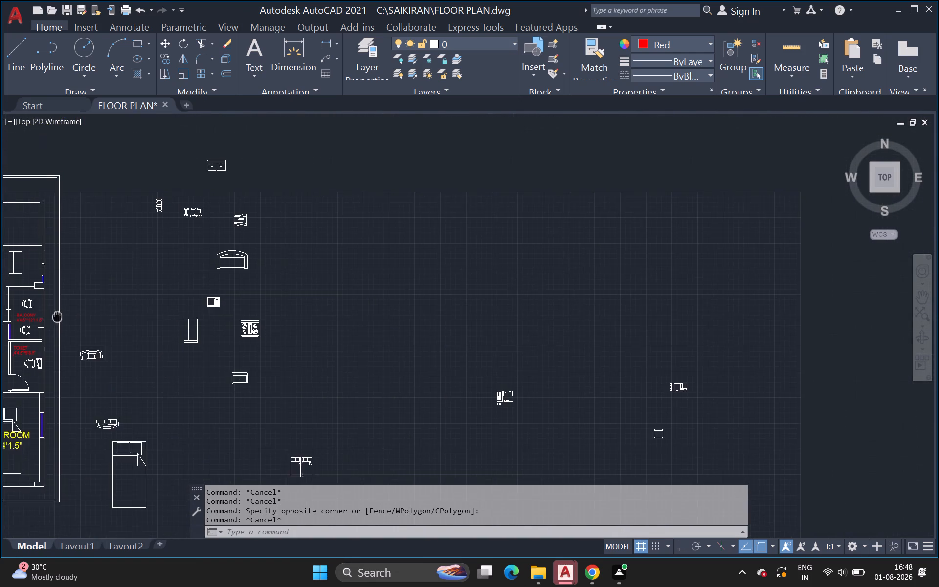
pyautogui.moveTo(57, 316); pyautogui.dragTo(59, 302, button='middle')
pyautogui.moveTo(82, 277); pyautogui.dragTo(228, 260, button='middle')
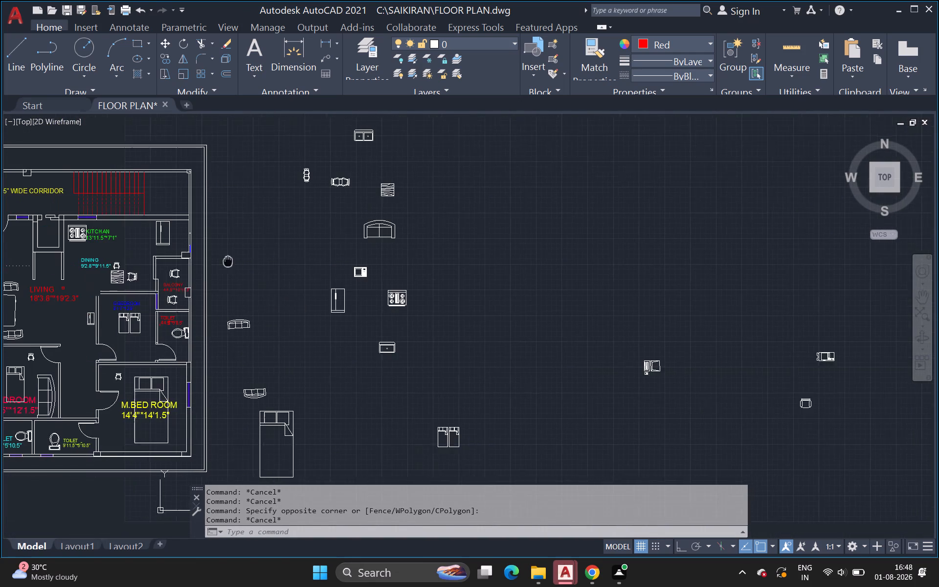
pyautogui.moveTo(228, 260); pyautogui.dragTo(239, 259, button='middle')
pyautogui.moveTo(91, 296); pyautogui.dragTo(99, 288, button='middle')
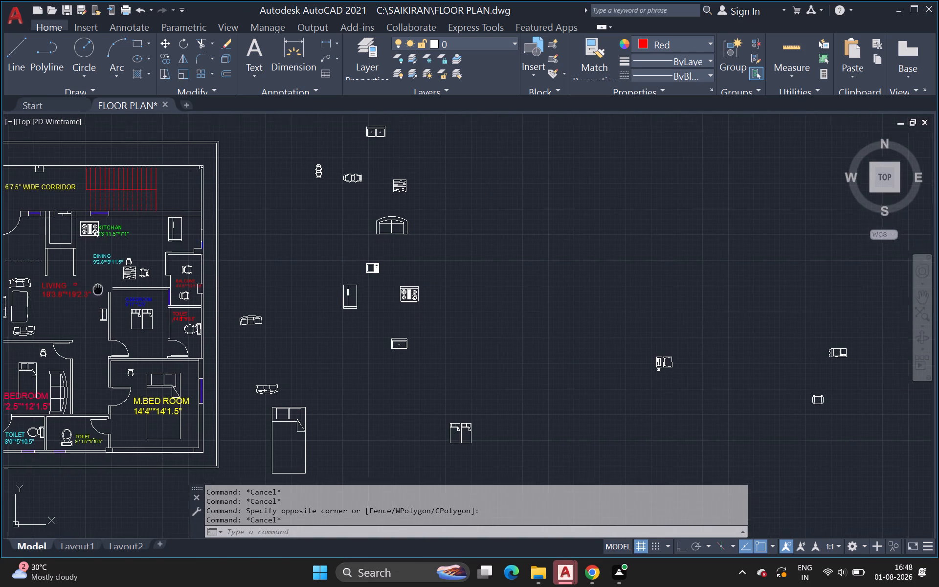
pyautogui.moveTo(99, 288); pyautogui.dragTo(135, 264, button='middle')
pyautogui.scroll(1, 168, 278)
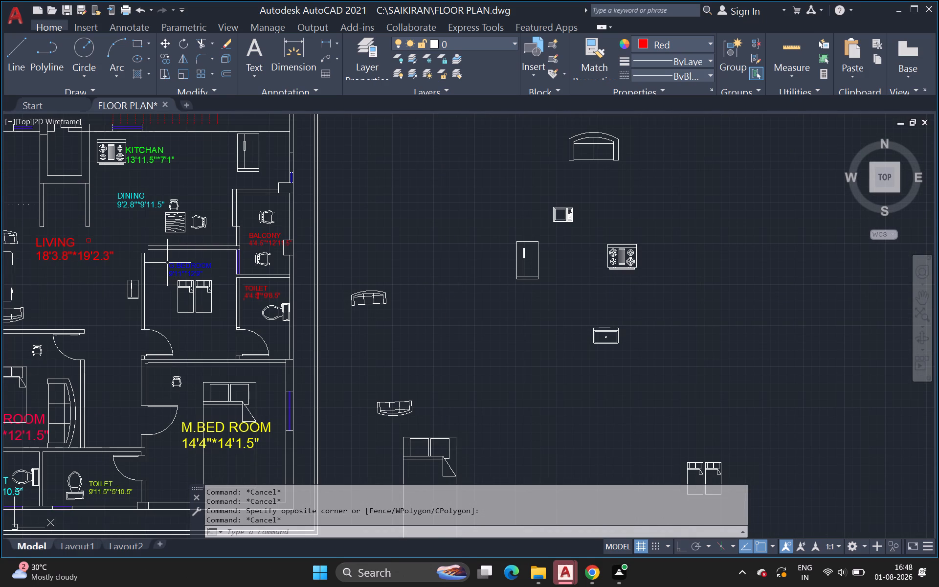
# Fillet the inner and outer wall lines into sharp corners at the upper-left corner of the G.BEDROOM.
pyautogui.write('F')
pyautogui.press('space')
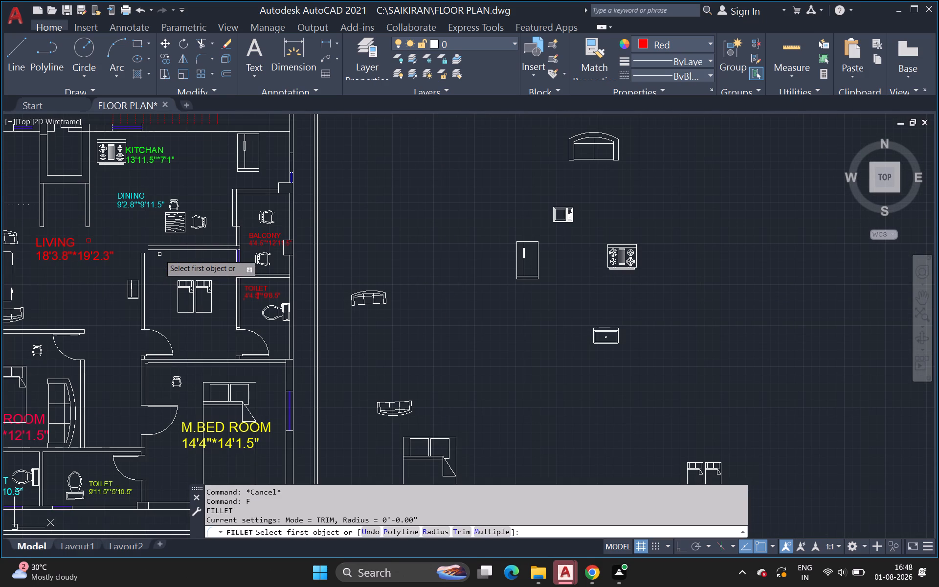
pyautogui.click(161, 249)
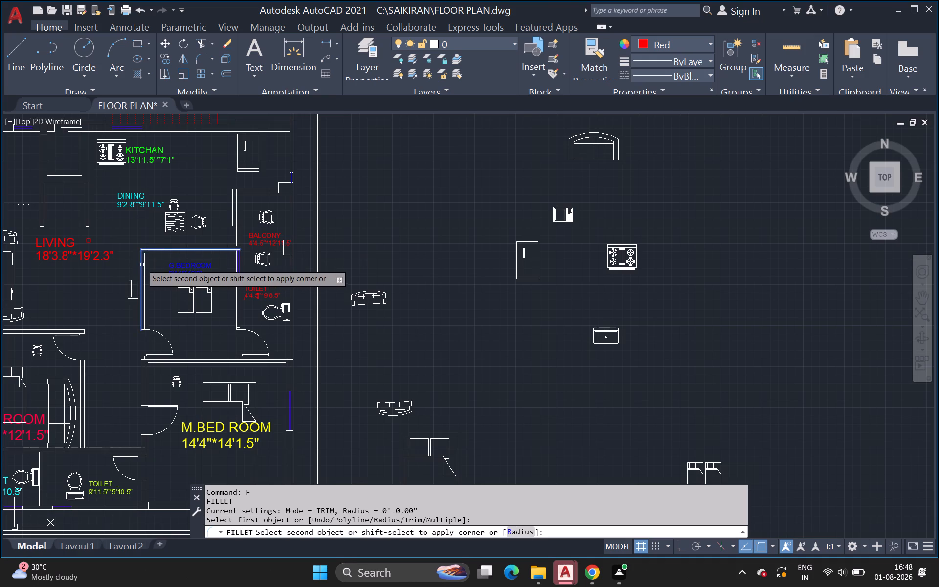
pyautogui.click(143, 262)
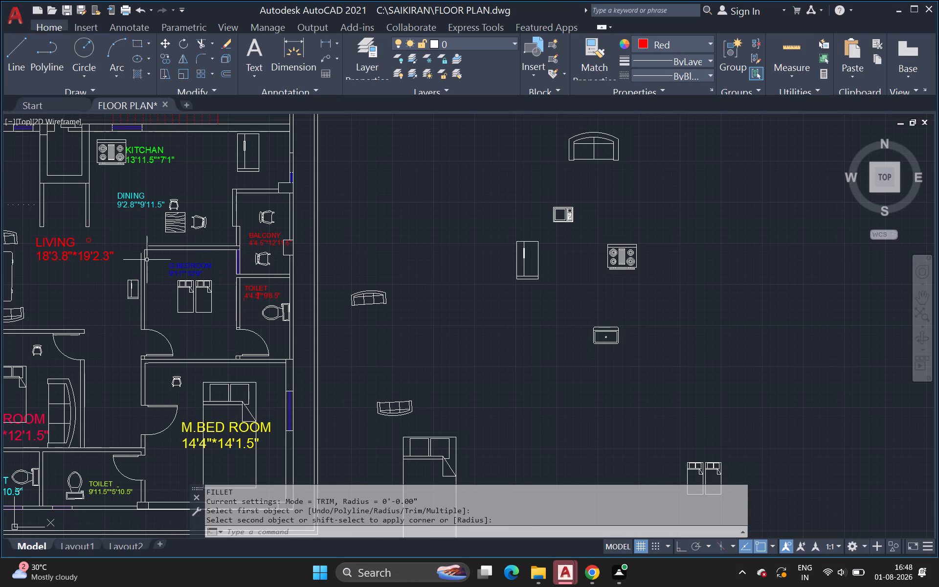
pyautogui.press('space')
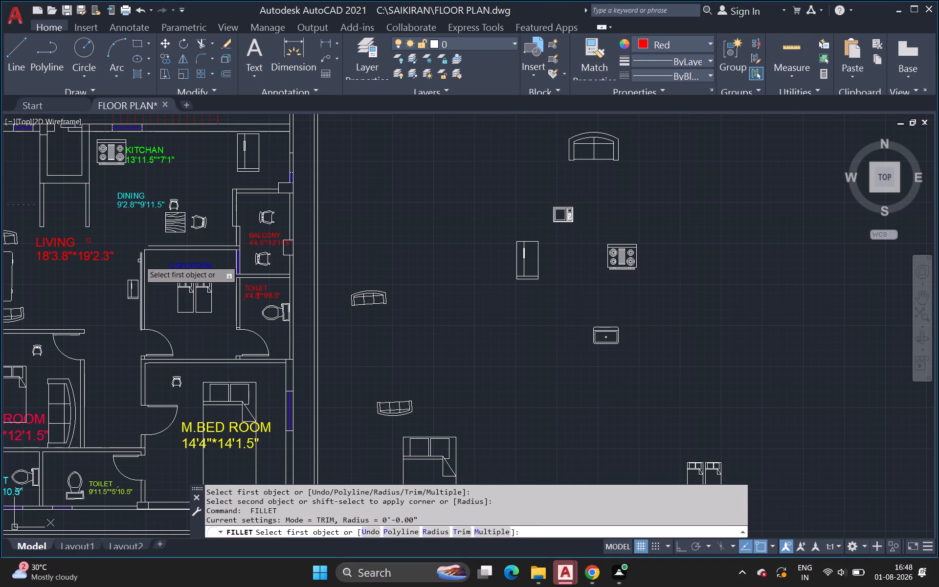
pyautogui.click(140, 260)
pyautogui.click(153, 244)
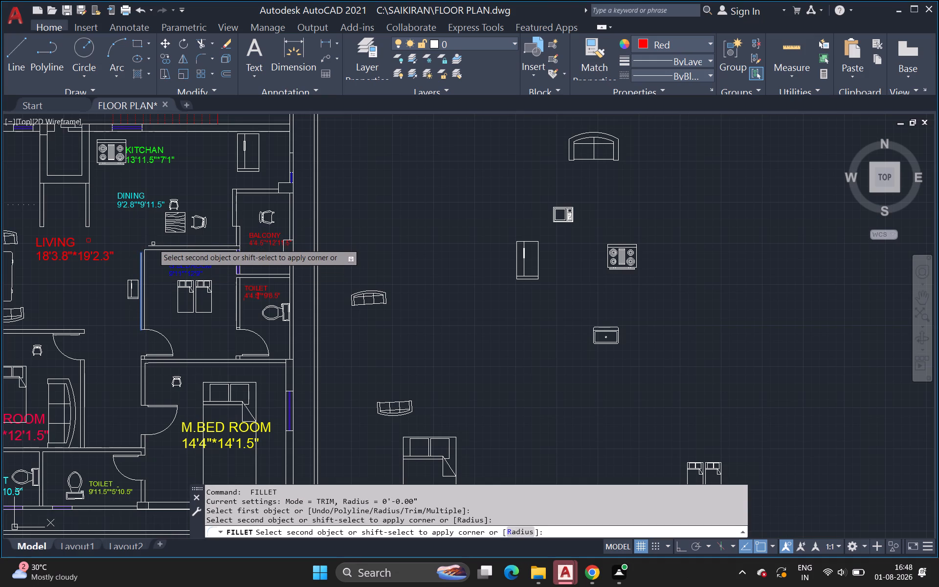
pyautogui.click(153, 245)
pyautogui.click(273, 285)
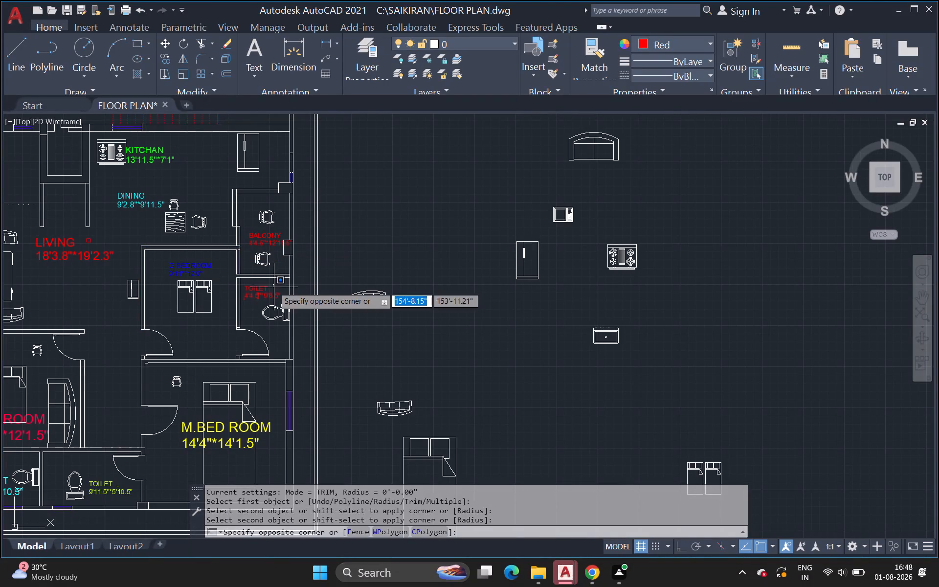
pyautogui.click(273, 288)
pyautogui.press('Escape')
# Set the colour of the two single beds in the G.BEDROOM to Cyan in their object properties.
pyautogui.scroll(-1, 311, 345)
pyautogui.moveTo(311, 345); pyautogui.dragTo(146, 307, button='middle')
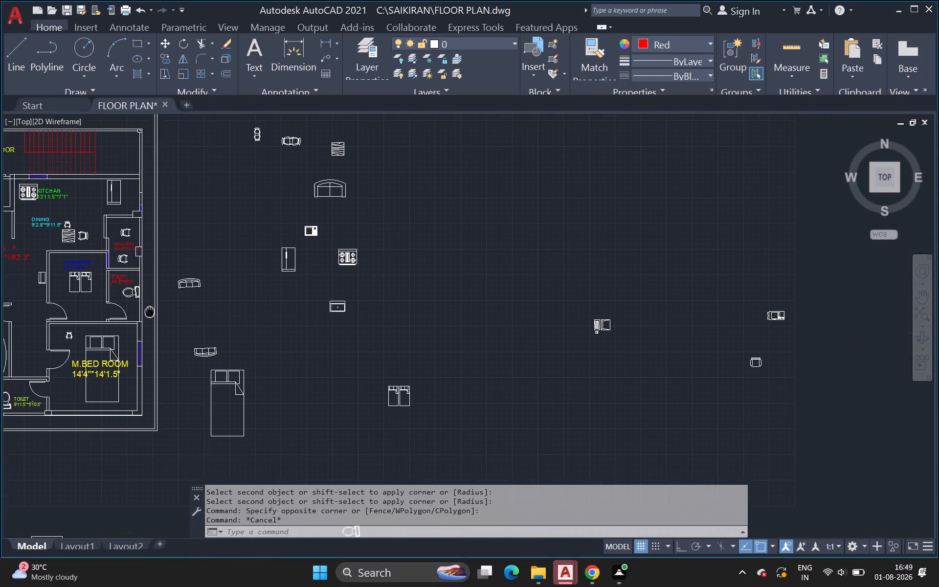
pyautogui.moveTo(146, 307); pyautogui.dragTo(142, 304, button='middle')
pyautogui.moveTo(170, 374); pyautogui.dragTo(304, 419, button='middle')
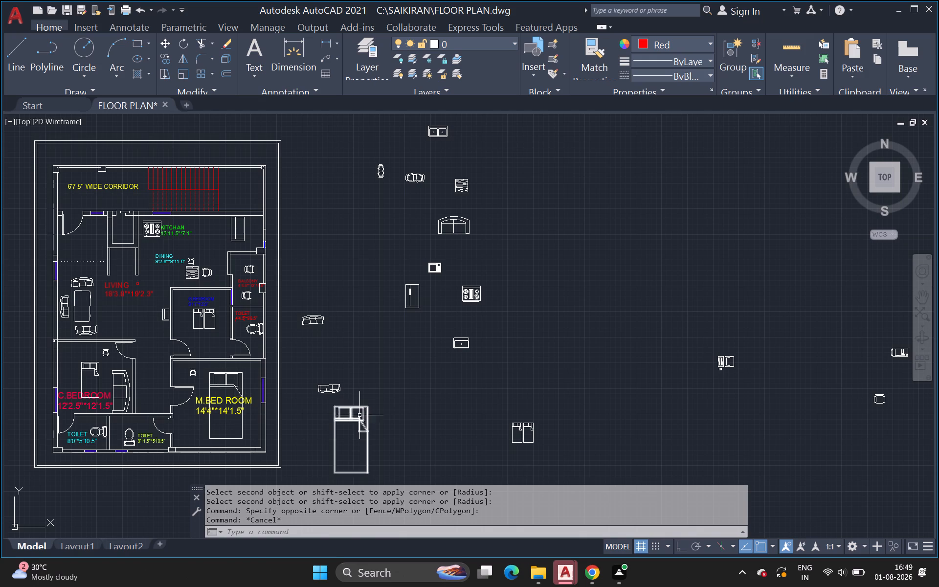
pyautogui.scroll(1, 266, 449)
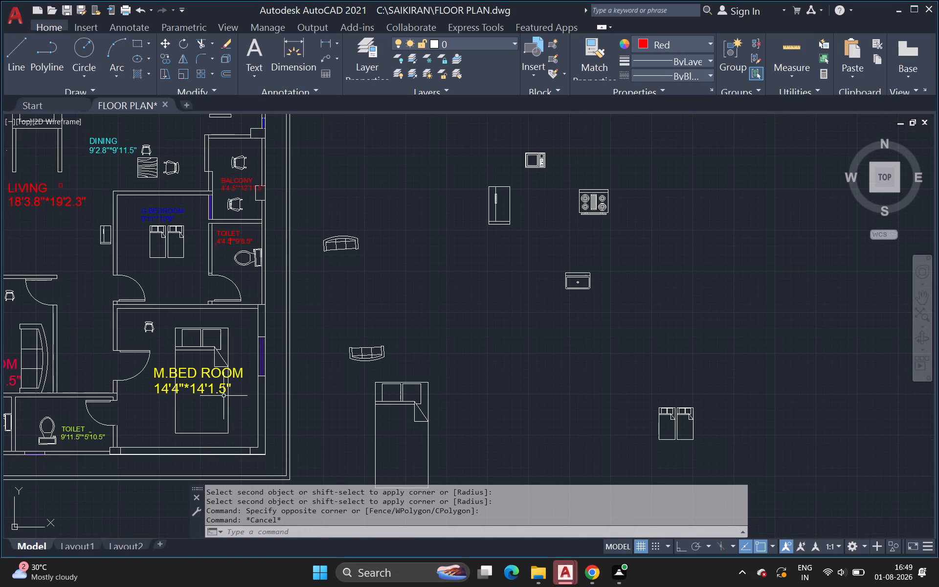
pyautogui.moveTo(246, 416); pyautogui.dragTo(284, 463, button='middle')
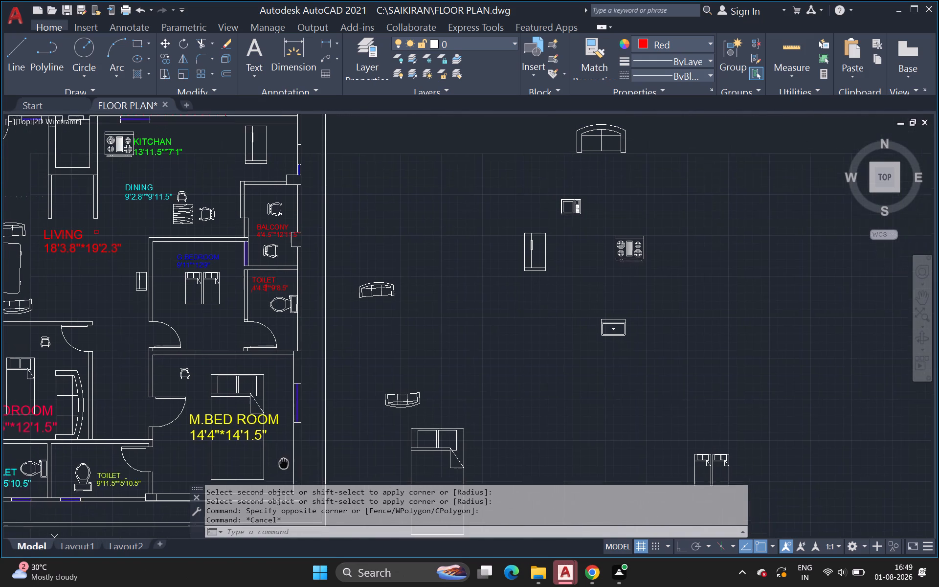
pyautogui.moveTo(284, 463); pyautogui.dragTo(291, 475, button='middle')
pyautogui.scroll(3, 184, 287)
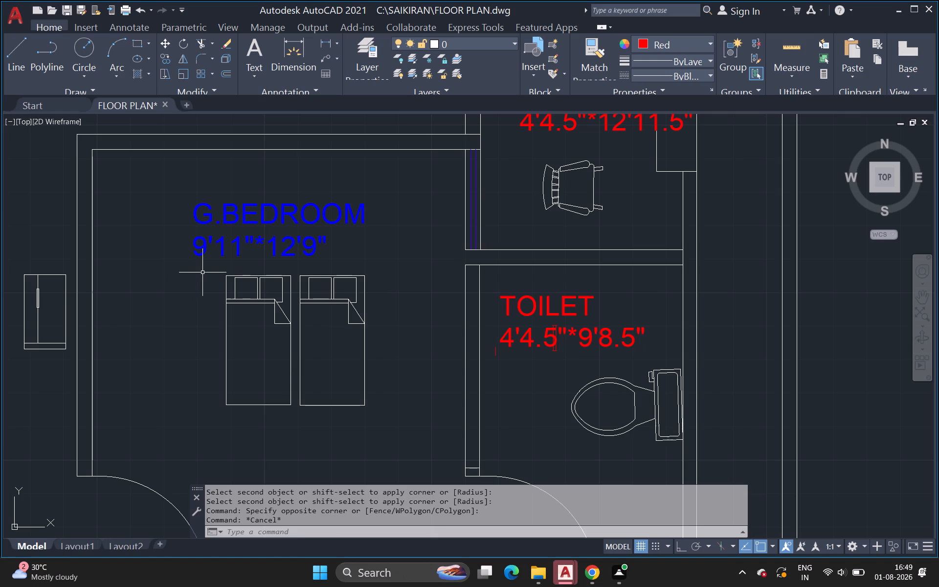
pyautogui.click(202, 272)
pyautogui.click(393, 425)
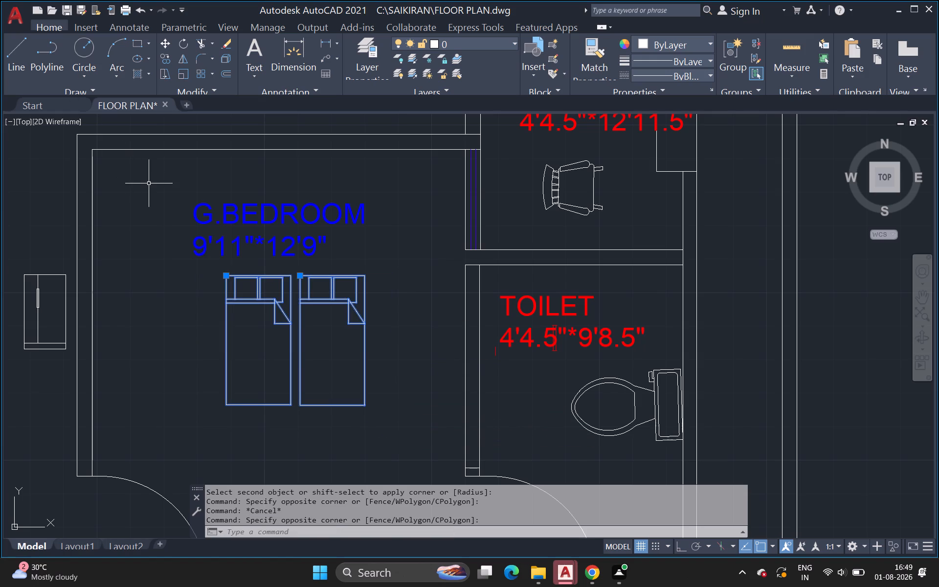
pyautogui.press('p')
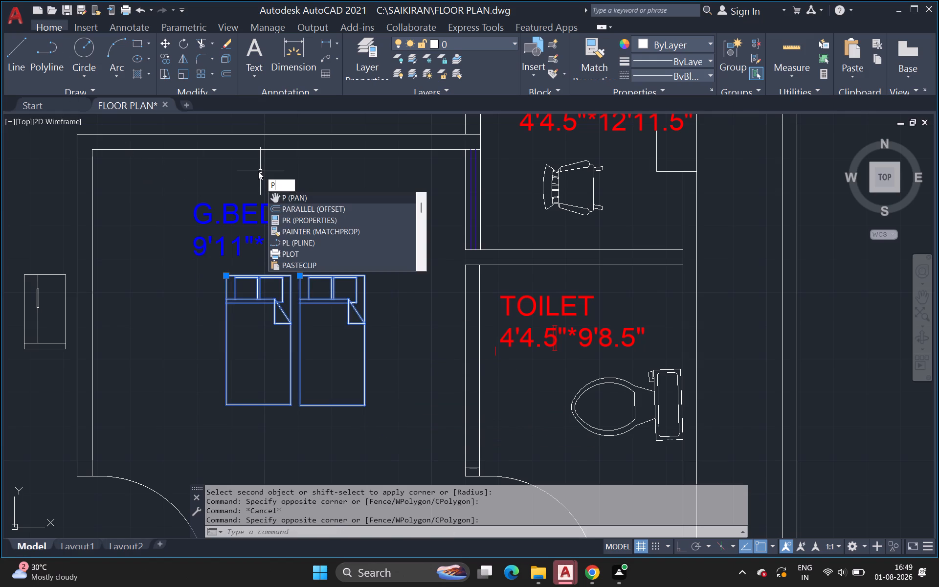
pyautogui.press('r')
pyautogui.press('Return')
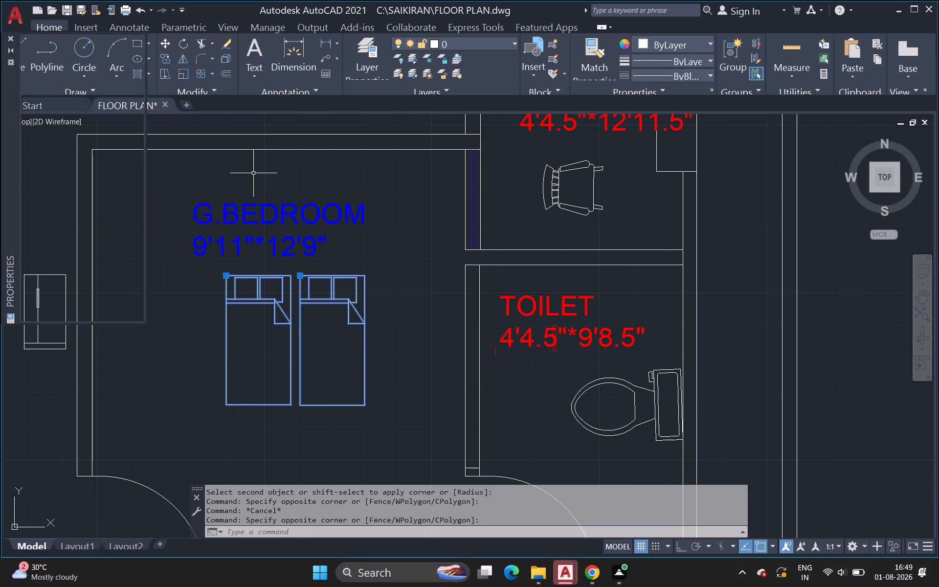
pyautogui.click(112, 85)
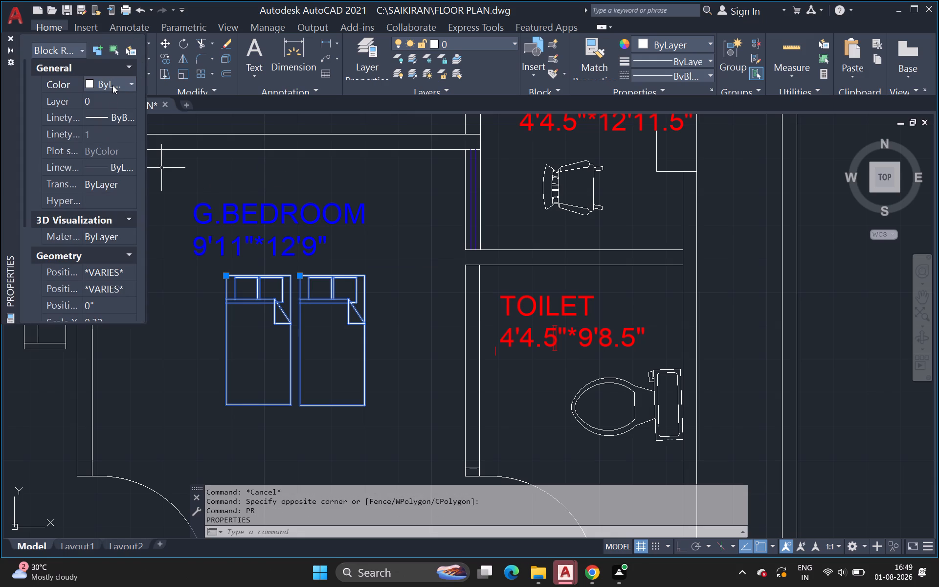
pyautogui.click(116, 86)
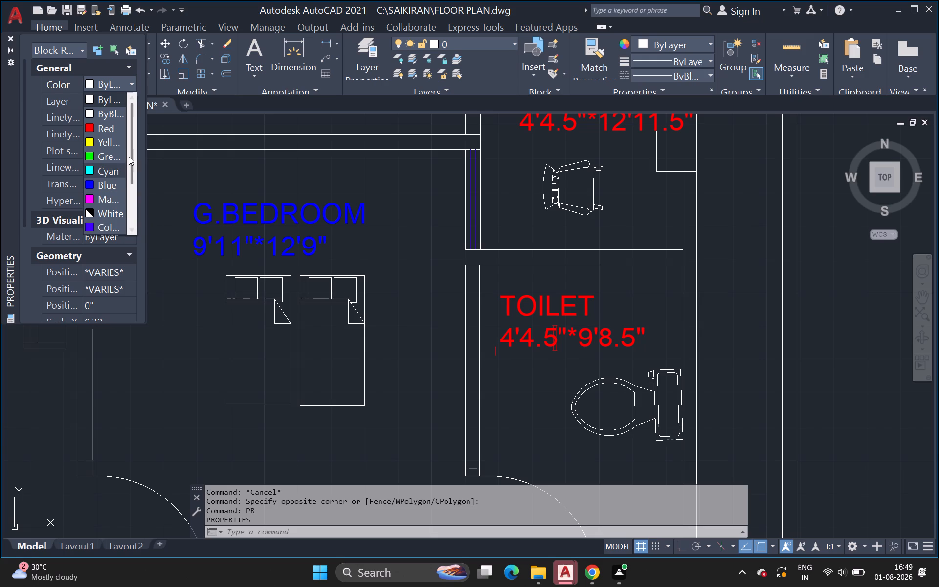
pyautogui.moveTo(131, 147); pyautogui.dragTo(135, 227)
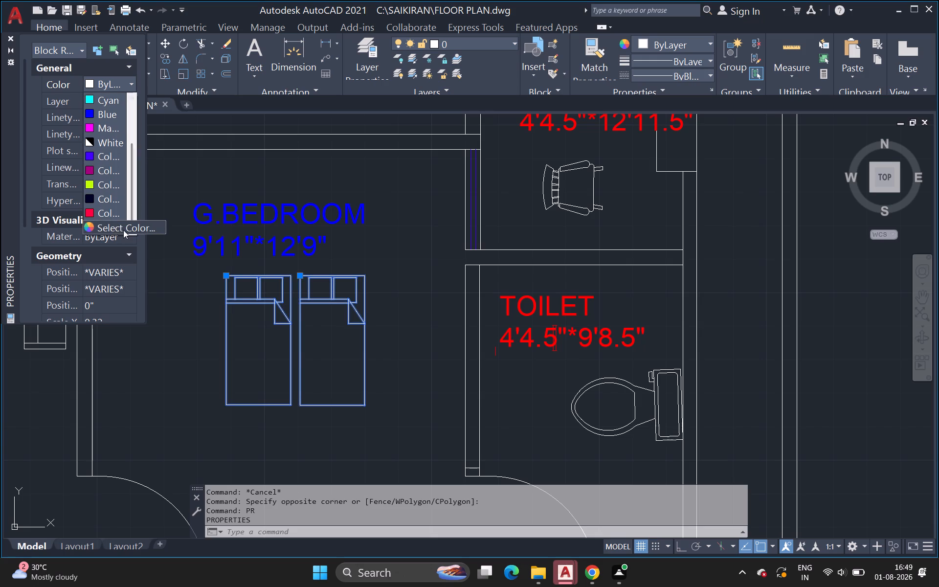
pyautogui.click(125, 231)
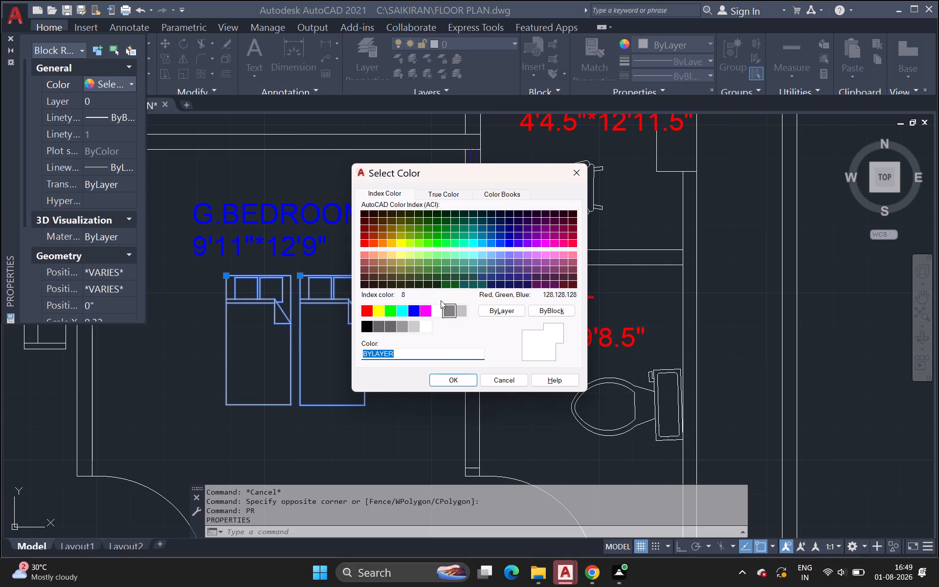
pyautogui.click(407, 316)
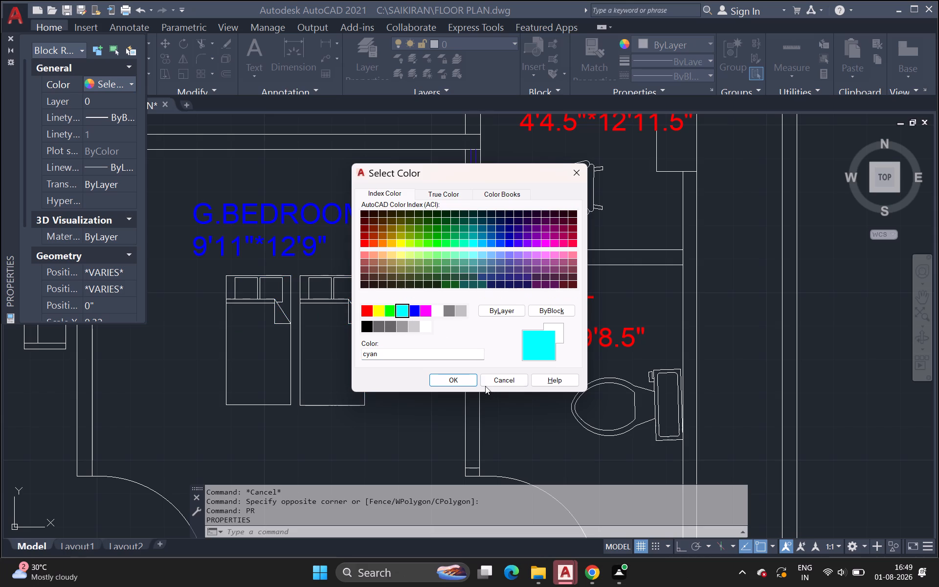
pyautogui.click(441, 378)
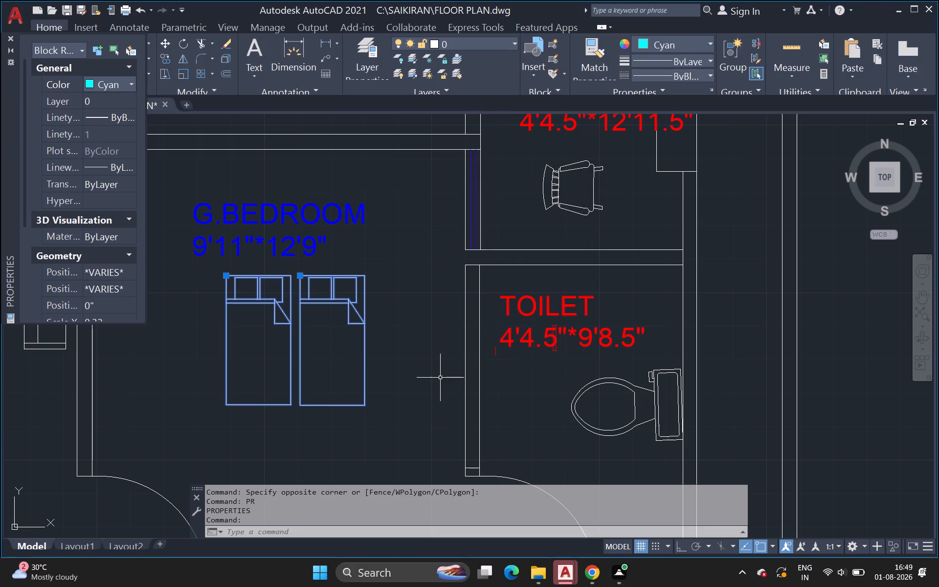
# Reselect the two G.BEDROOM beds to check their colour, clear the selection and close the object properties palette.
pyautogui.click(428, 371)
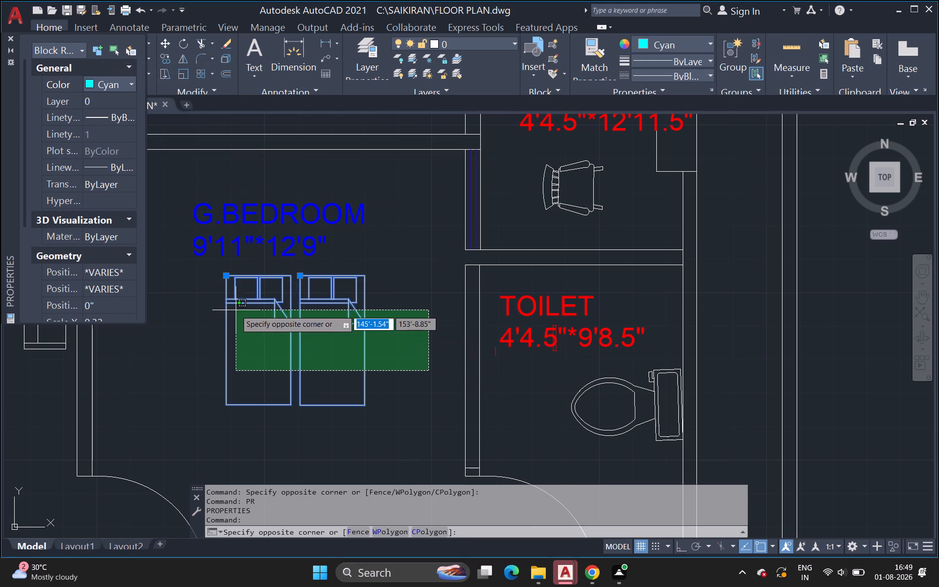
pyautogui.click(212, 301)
pyautogui.doubleClick(297, 352)
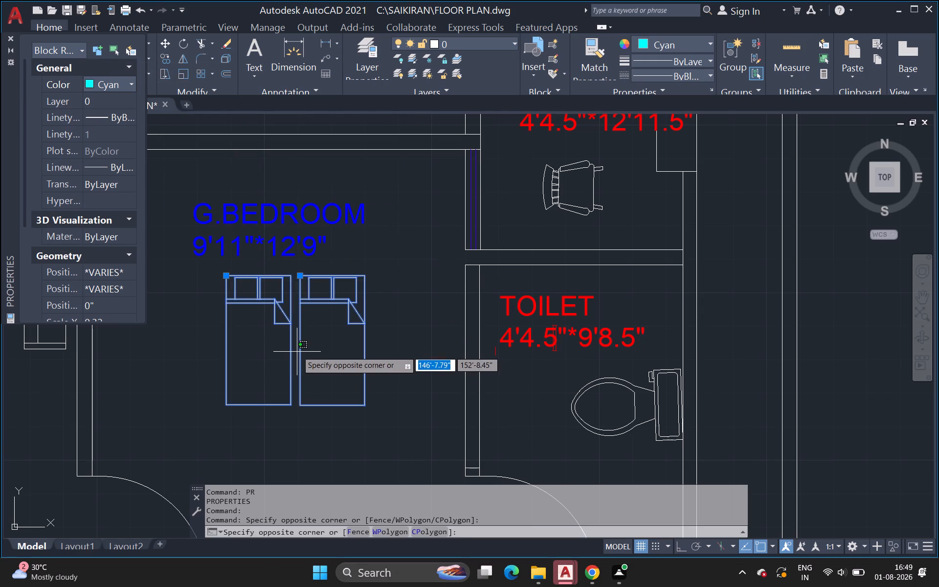
pyautogui.click(313, 365)
pyautogui.press('Escape')
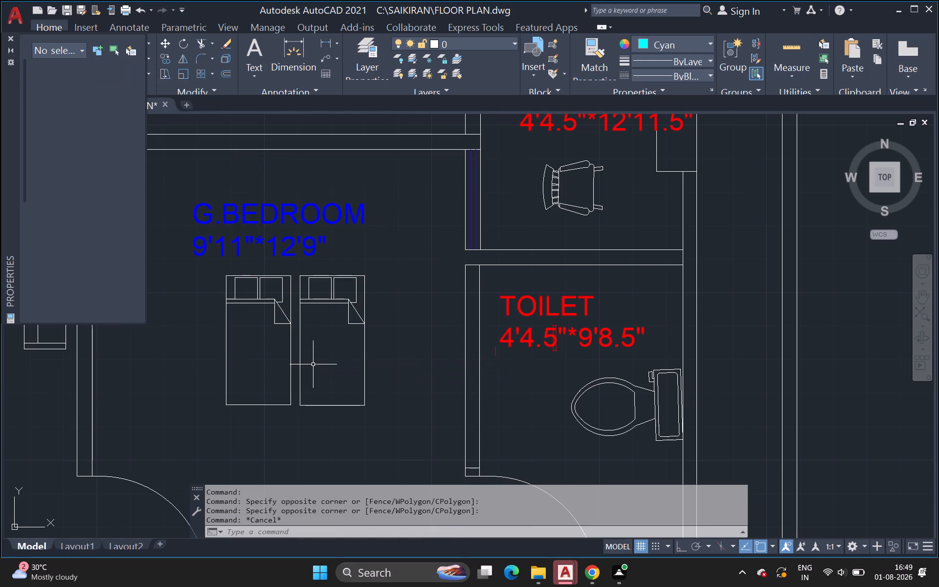
pyautogui.press('Escape')
pyautogui.moveTo(212, 270); pyautogui.dragTo(216, 278)
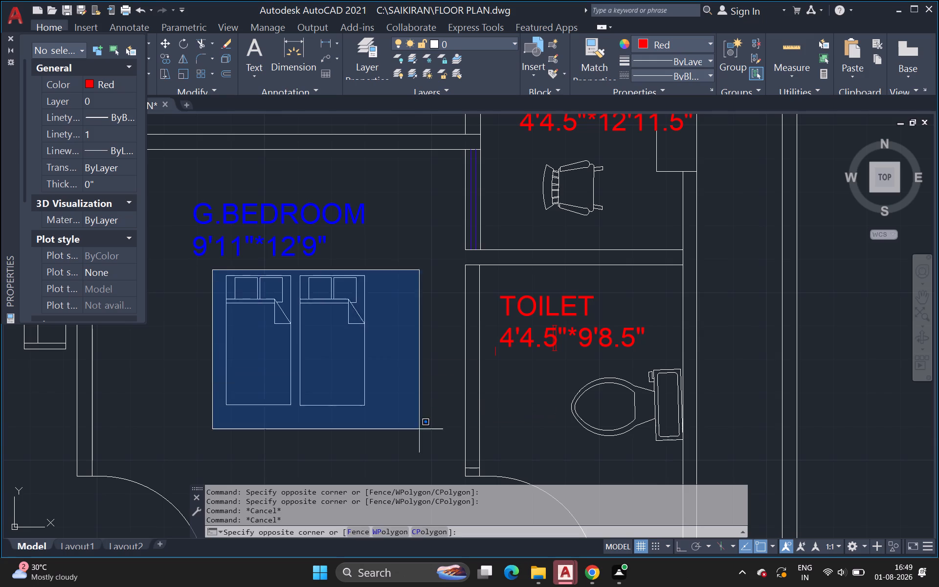
pyautogui.click(430, 435)
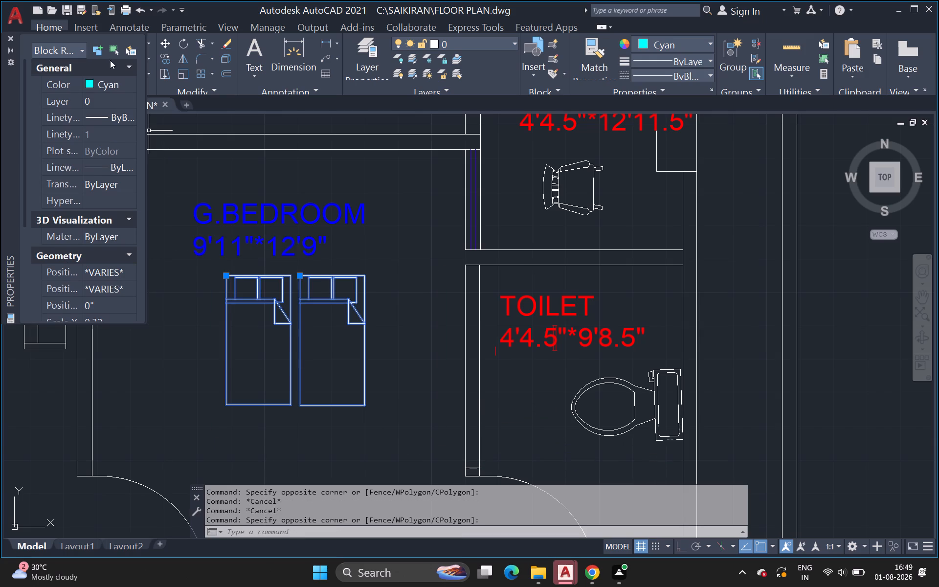
pyautogui.press('Escape')
pyautogui.press('Escape')
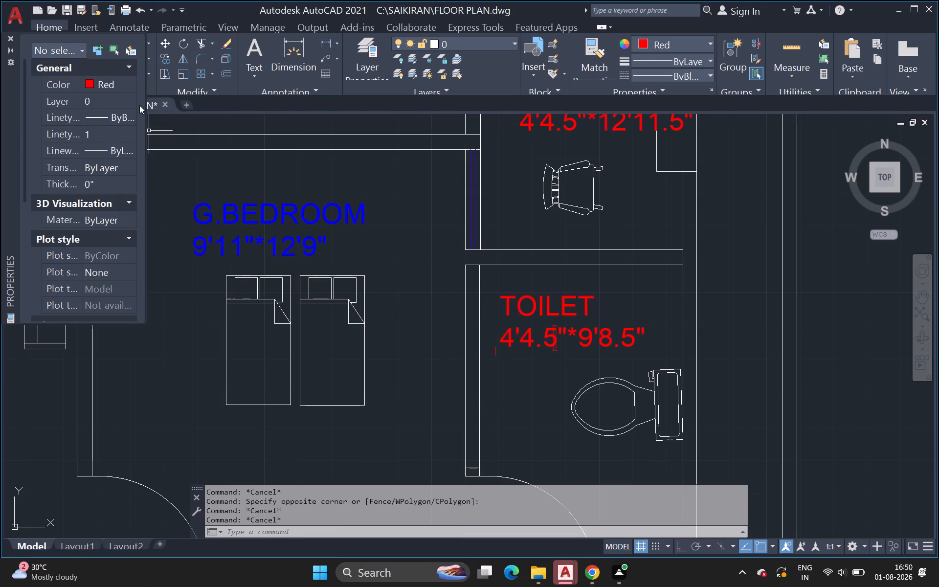
pyautogui.press('Escape')
pyautogui.press('Escape')
pyautogui.press('Escape')
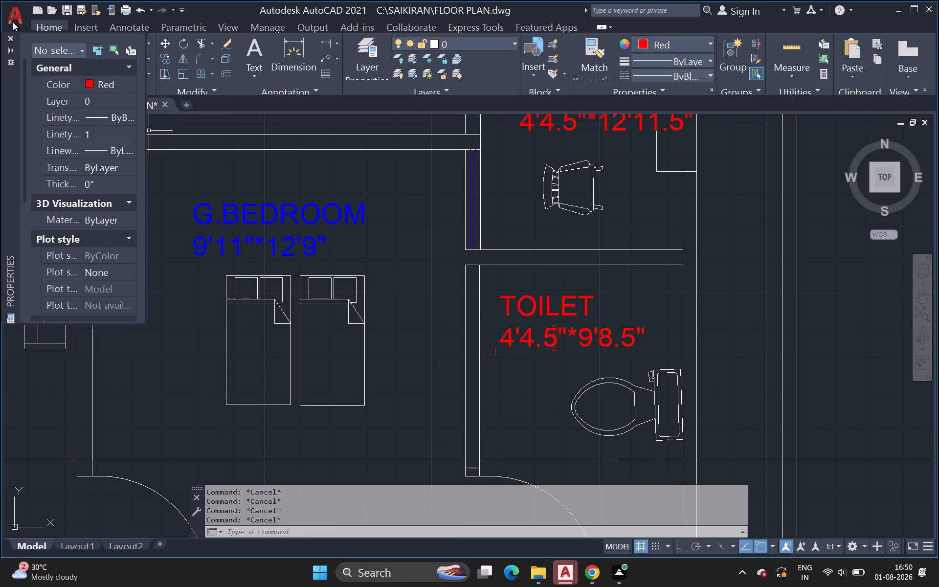
pyautogui.click(11, 39)
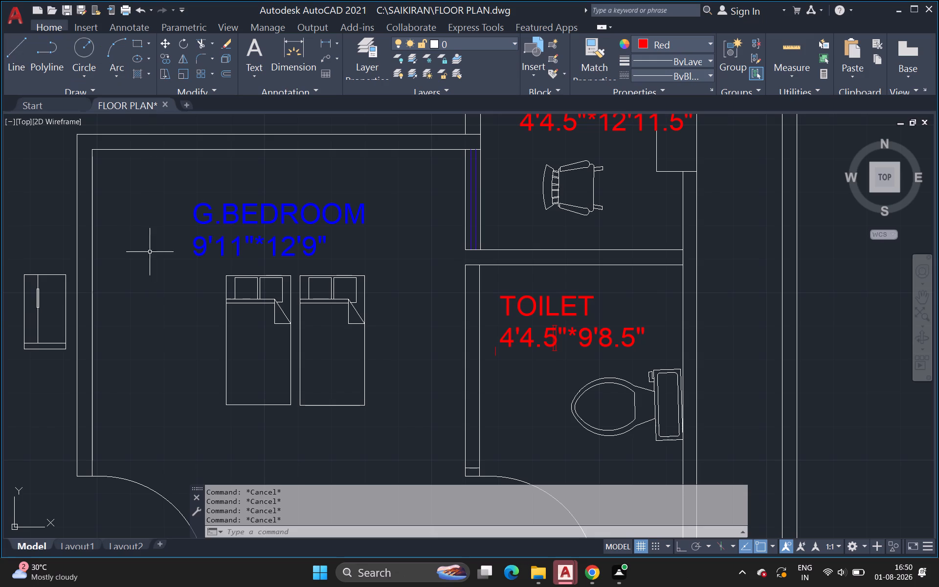
# Set the colour of the two single beds in the G.BEDROOM to Color 222.
pyautogui.click(202, 266)
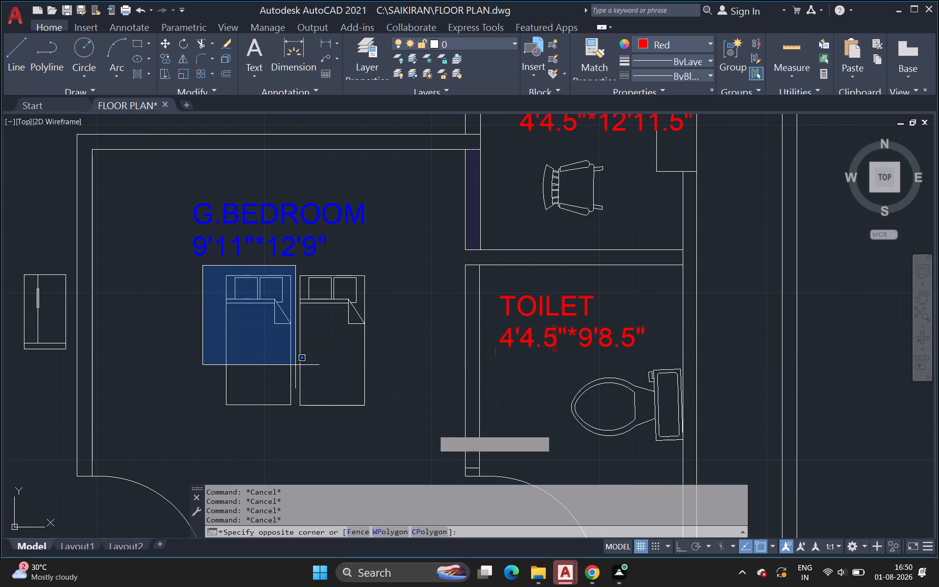
pyautogui.click(419, 439)
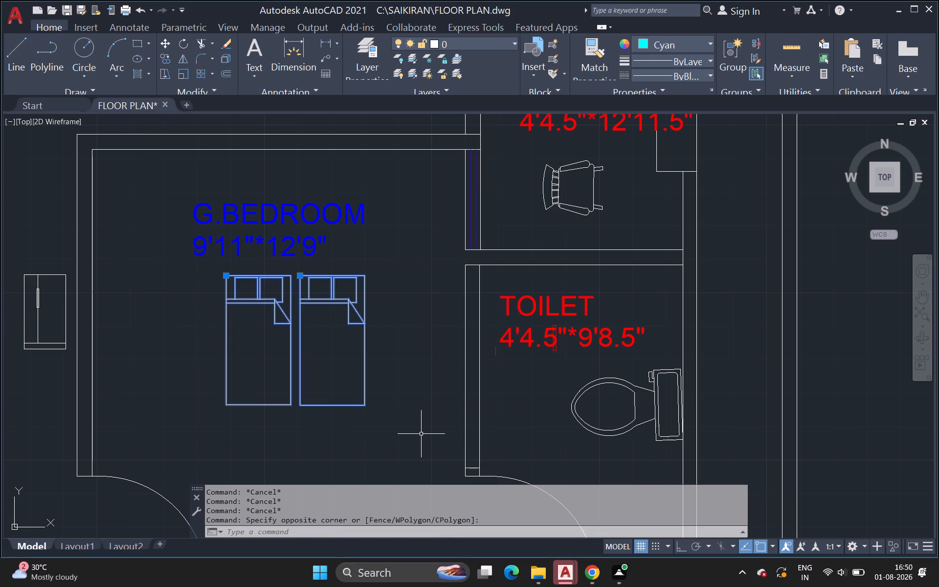
pyautogui.press('p')
pyautogui.press('r')
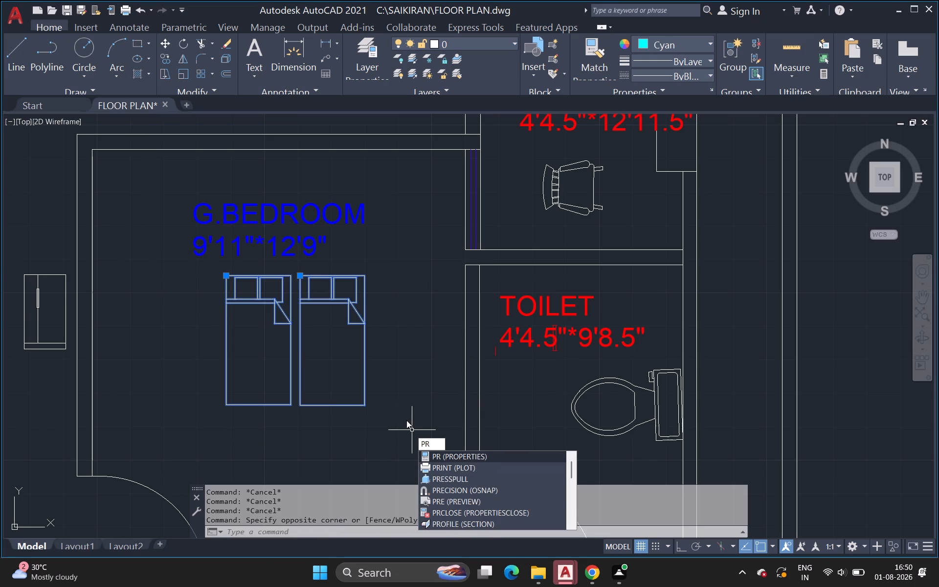
pyautogui.press('Return')
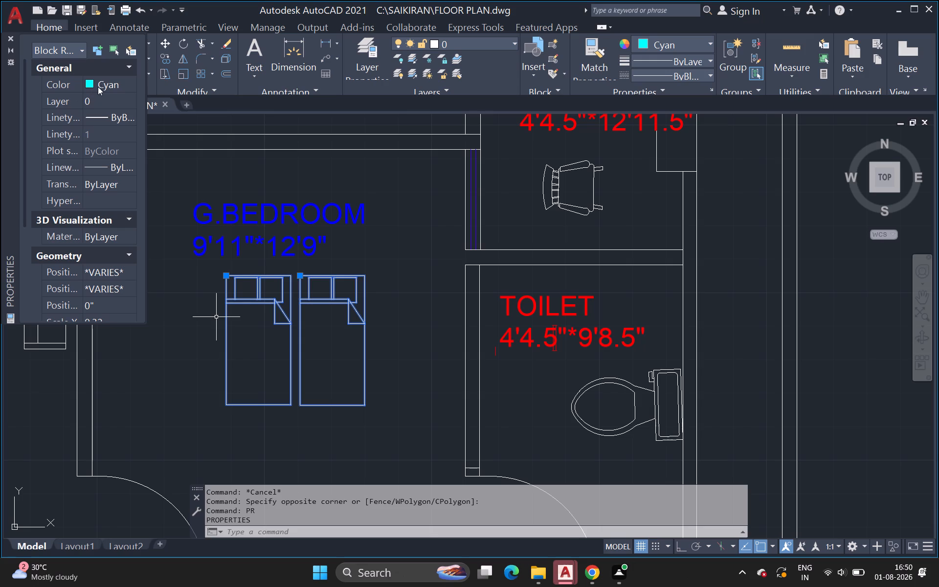
pyautogui.click(105, 82)
pyautogui.click(118, 83)
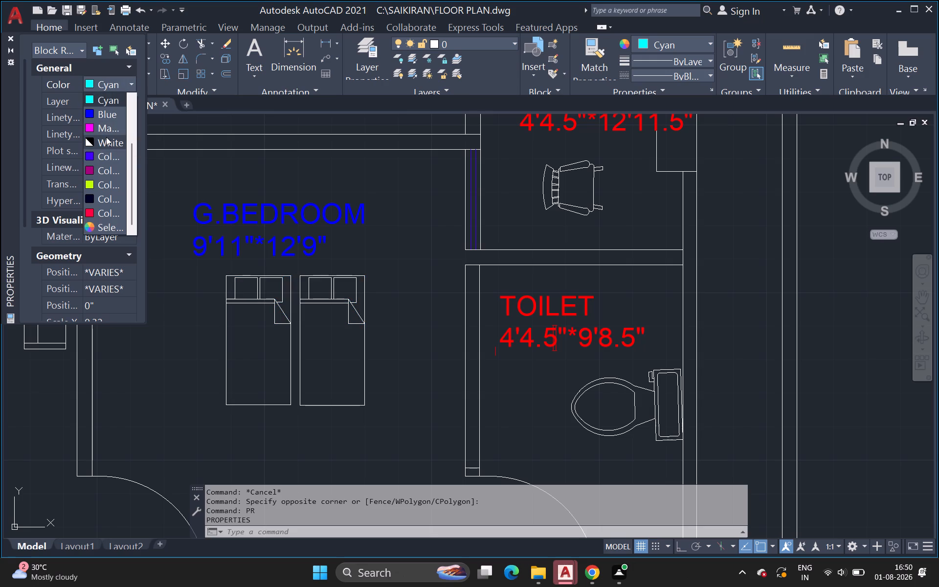
pyautogui.click(109, 173)
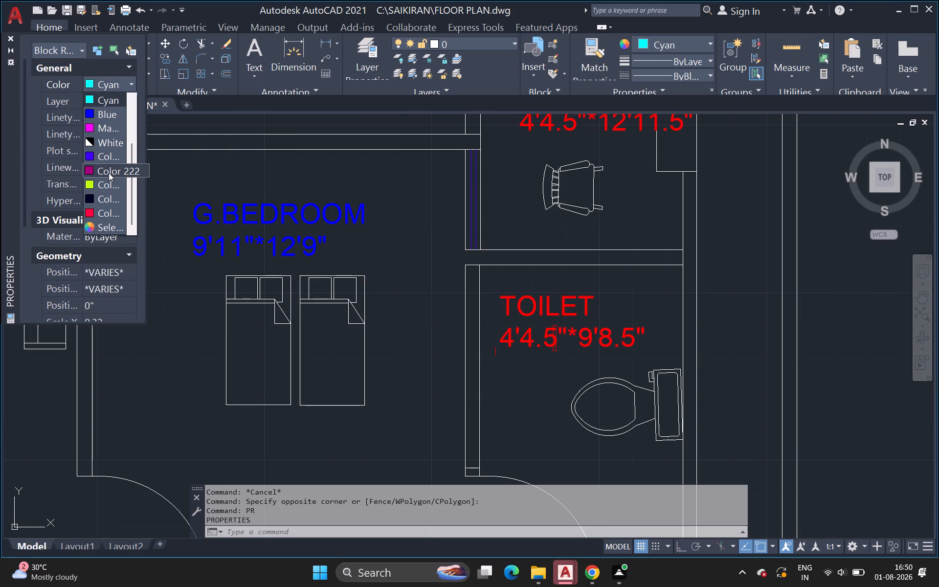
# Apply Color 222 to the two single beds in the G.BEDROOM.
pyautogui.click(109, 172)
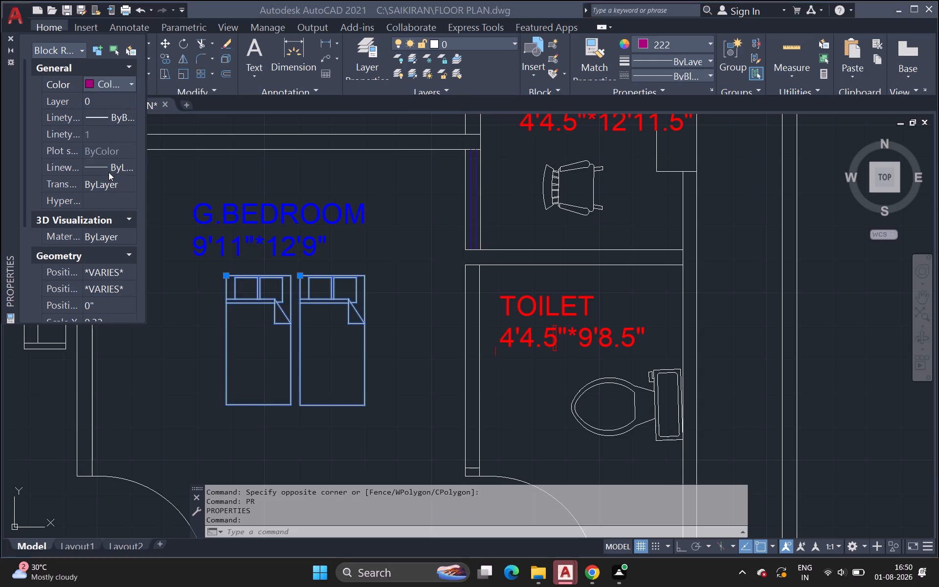
# Set the colour of the two single beds in the G.BEDROOM to Cyan.
pyautogui.click(114, 84)
pyautogui.click(116, 84)
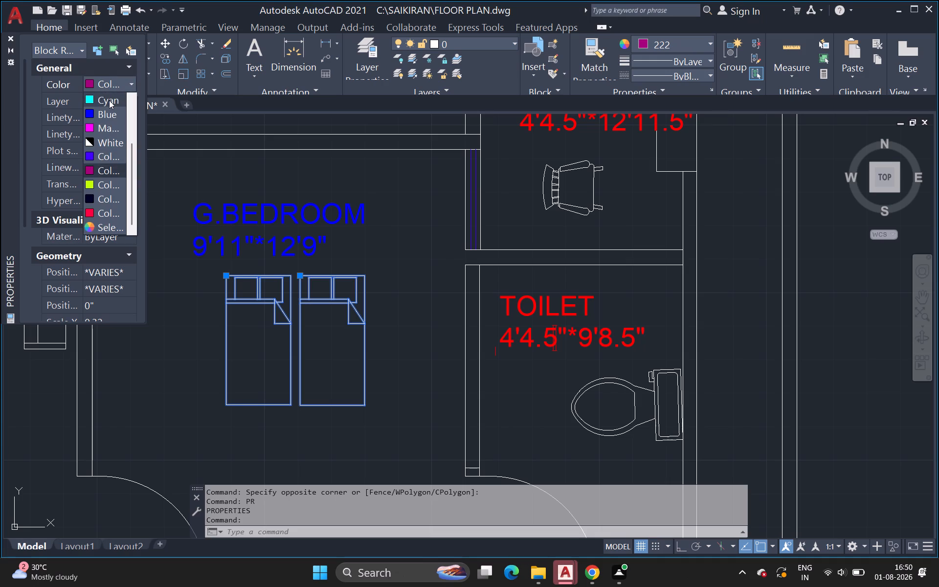
pyautogui.click(109, 100)
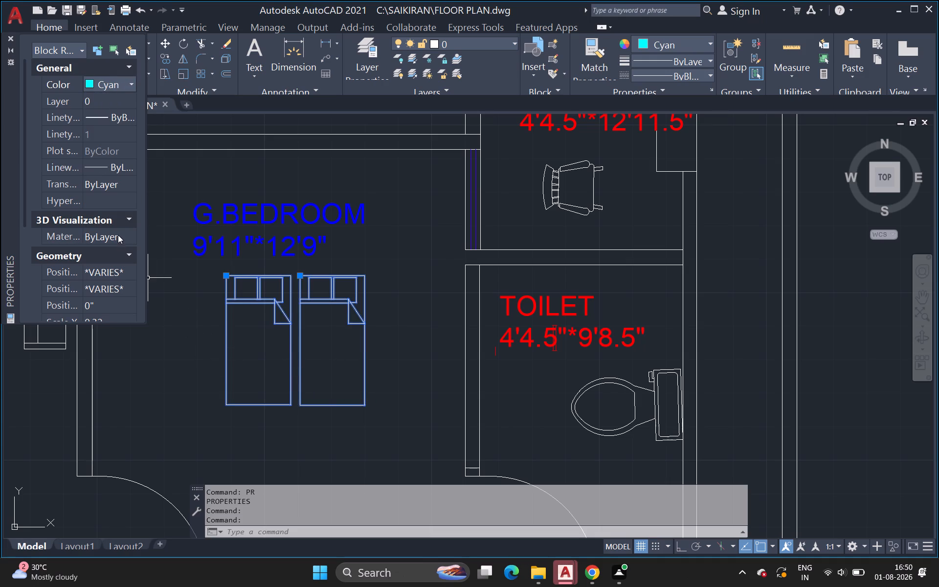
# Examine the linetype and lineweight options in the object properties of the two G.BEDROOM beds.
pyautogui.scroll(-5, 117, 234)
pyautogui.scroll(2, 107, 178)
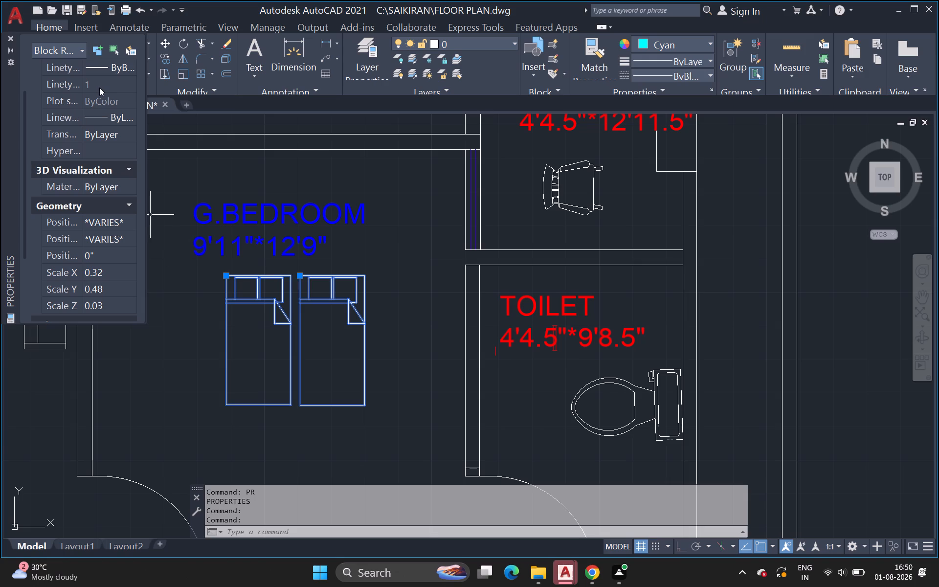
pyautogui.scroll(1, 102, 85)
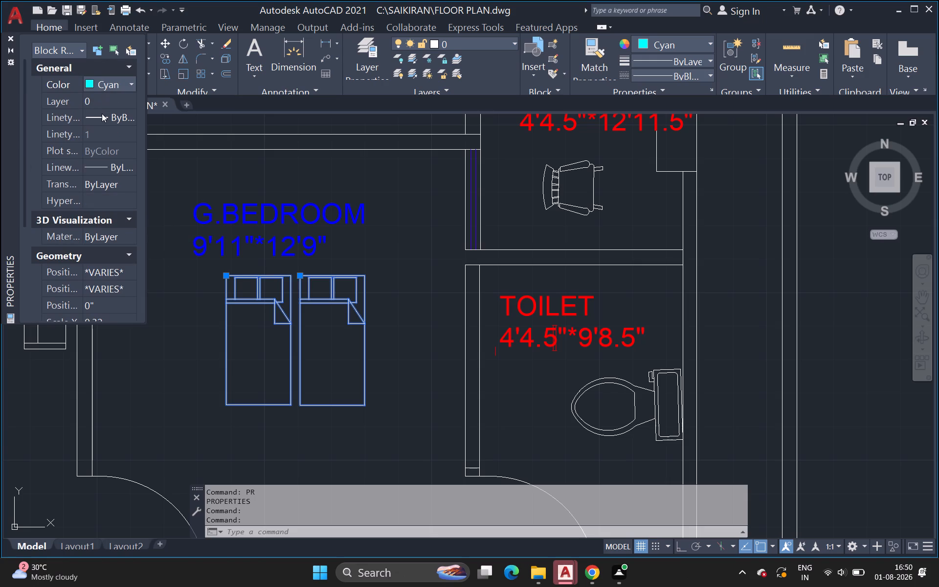
pyautogui.click(102, 116)
pyautogui.click(115, 120)
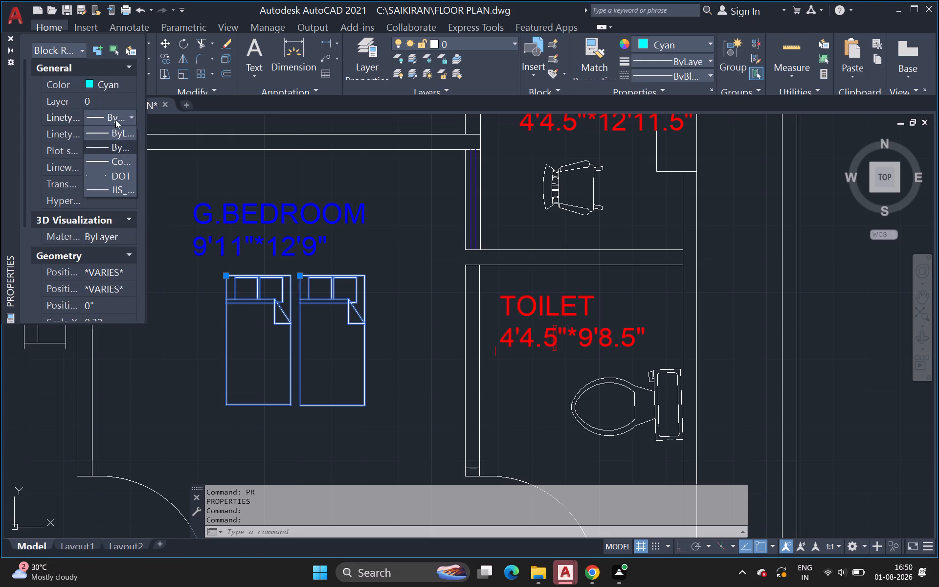
pyautogui.scroll(-3, 114, 183)
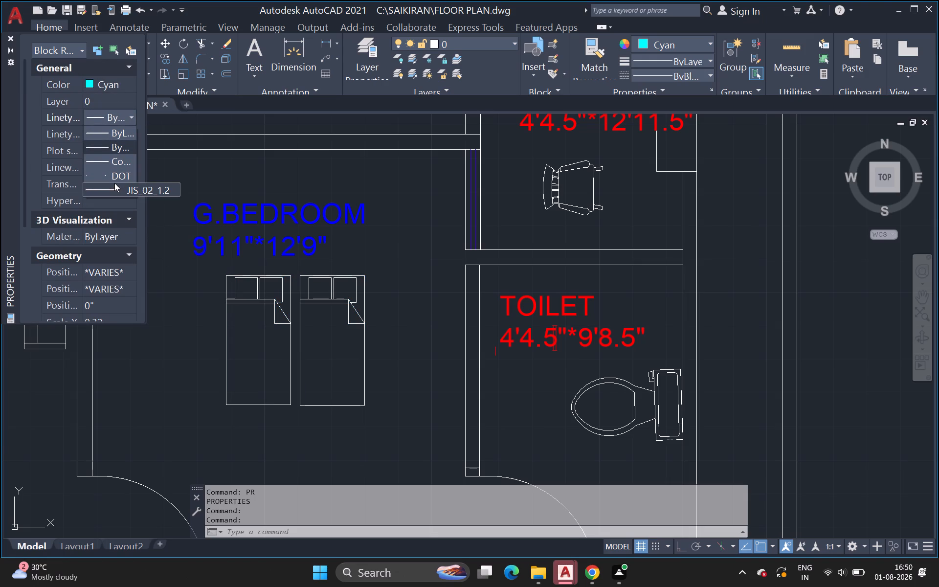
pyautogui.scroll(-2, 114, 186)
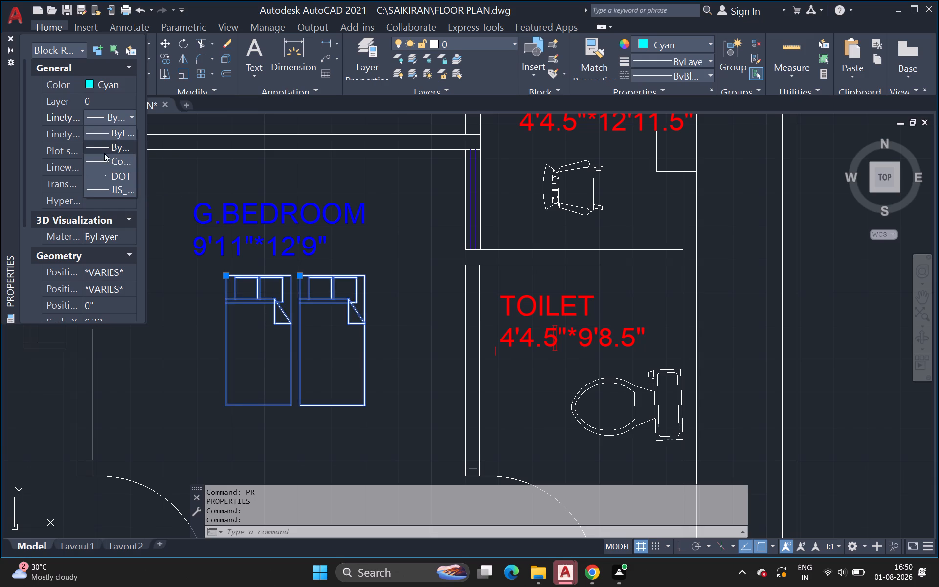
pyautogui.click(79, 169)
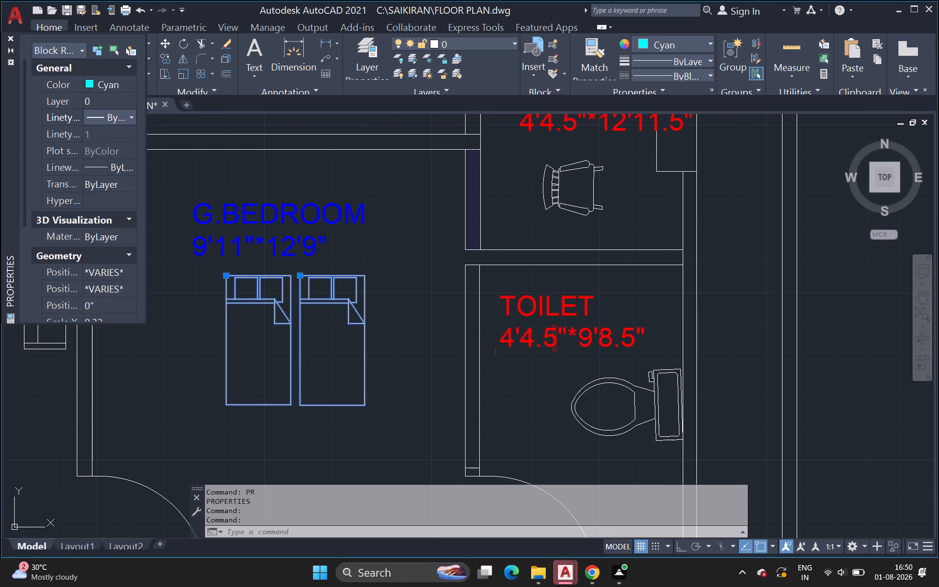
pyautogui.click(113, 171)
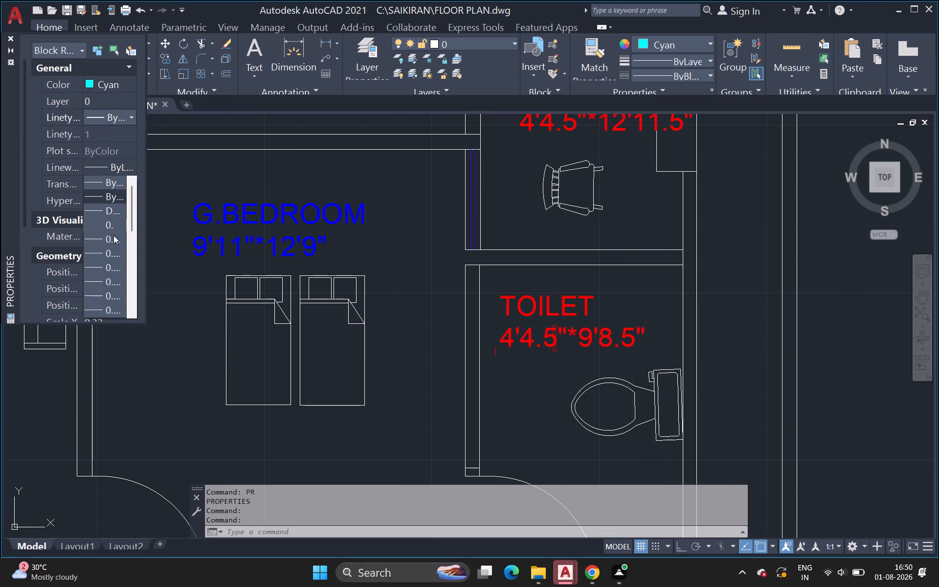
pyautogui.scroll(-3, 112, 272)
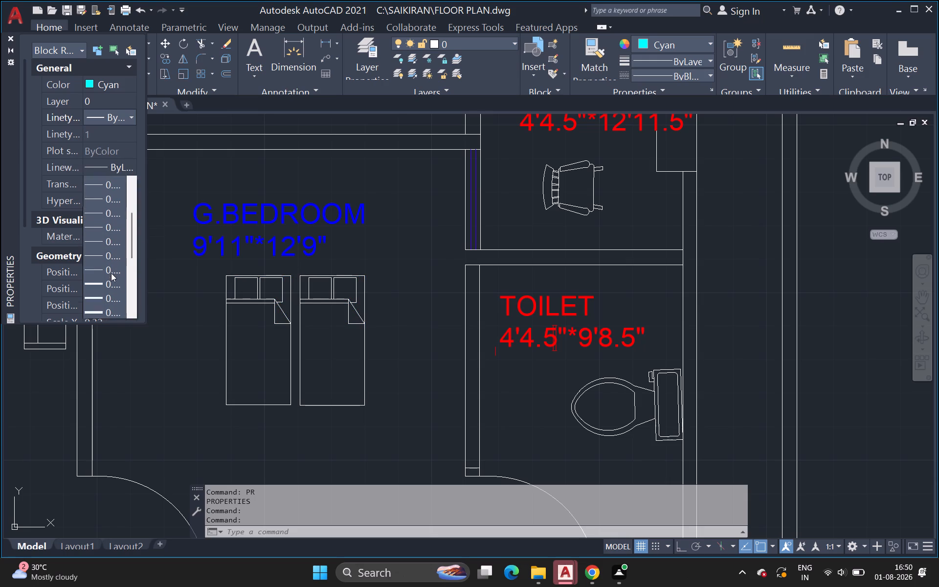
pyautogui.click(103, 263)
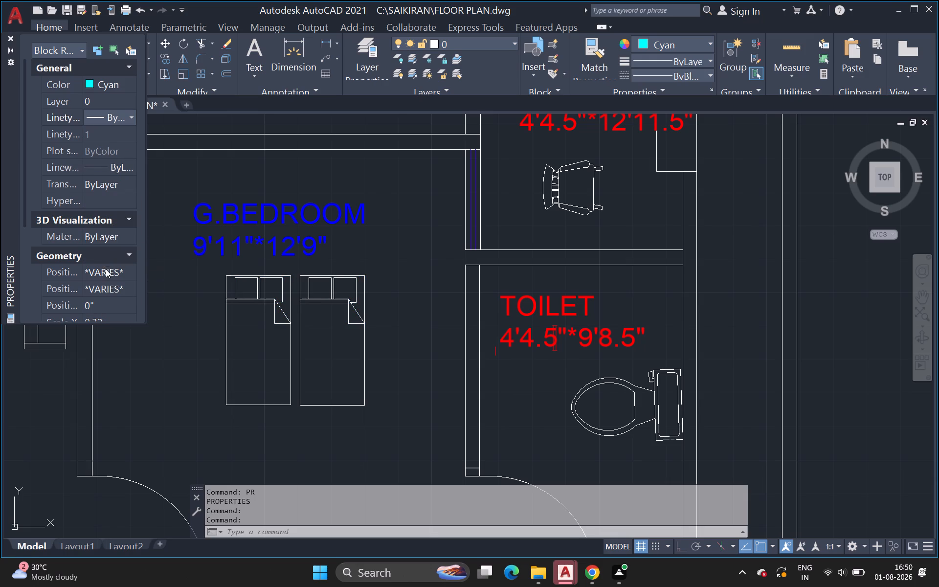
# Clear the selection of the two G.BEDROOM beds and close the object properties palette.
pyautogui.click(290, 383)
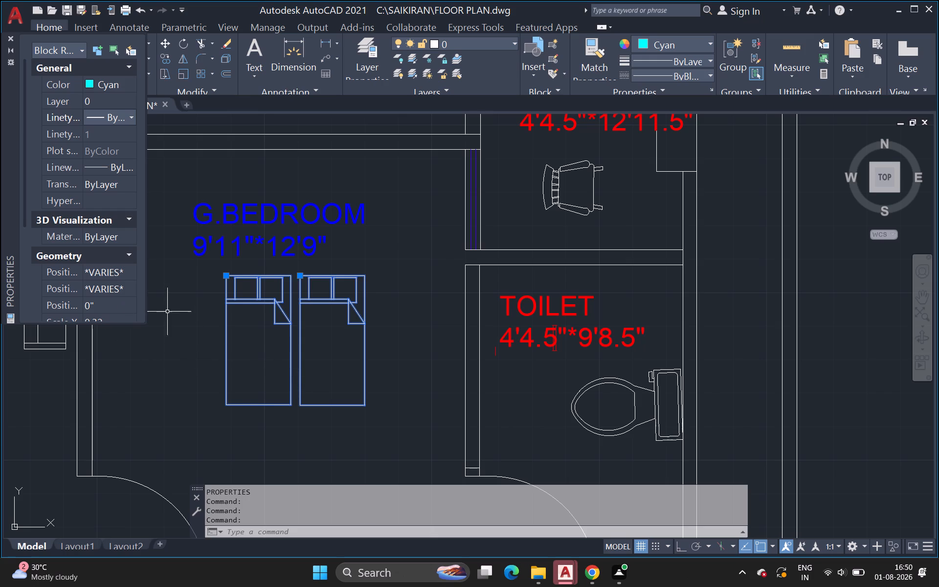
pyautogui.click(164, 342)
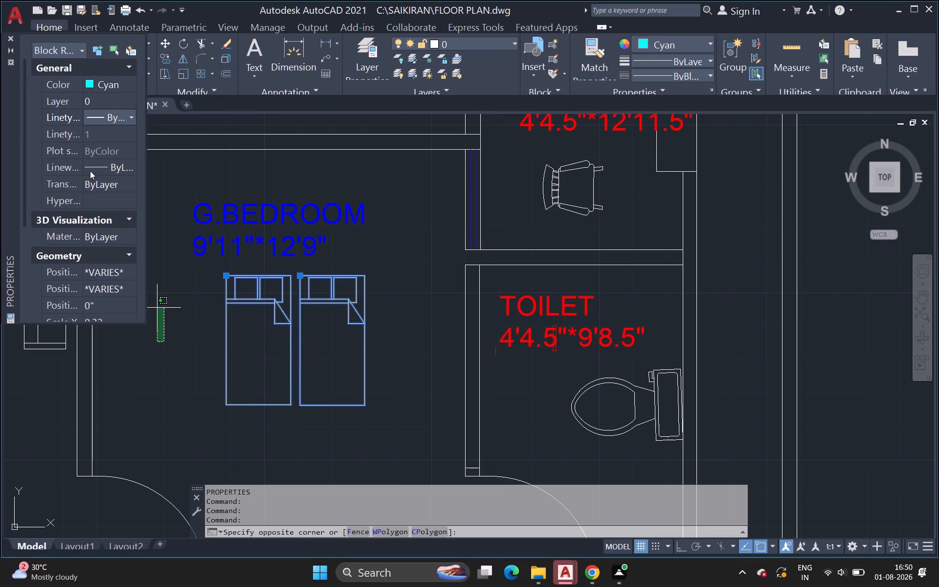
pyautogui.click(198, 352)
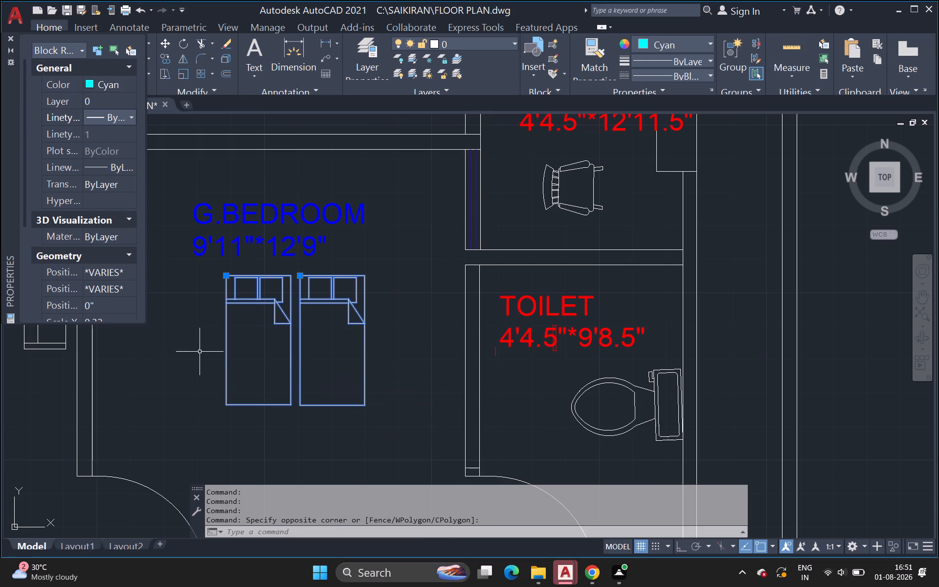
pyautogui.press('Escape')
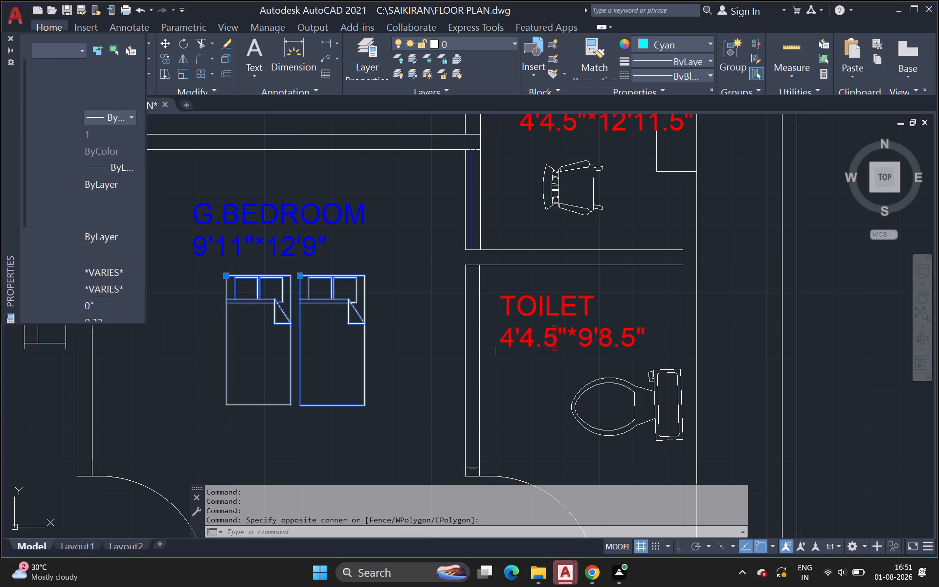
pyautogui.press('Escape')
pyautogui.press('Escape')
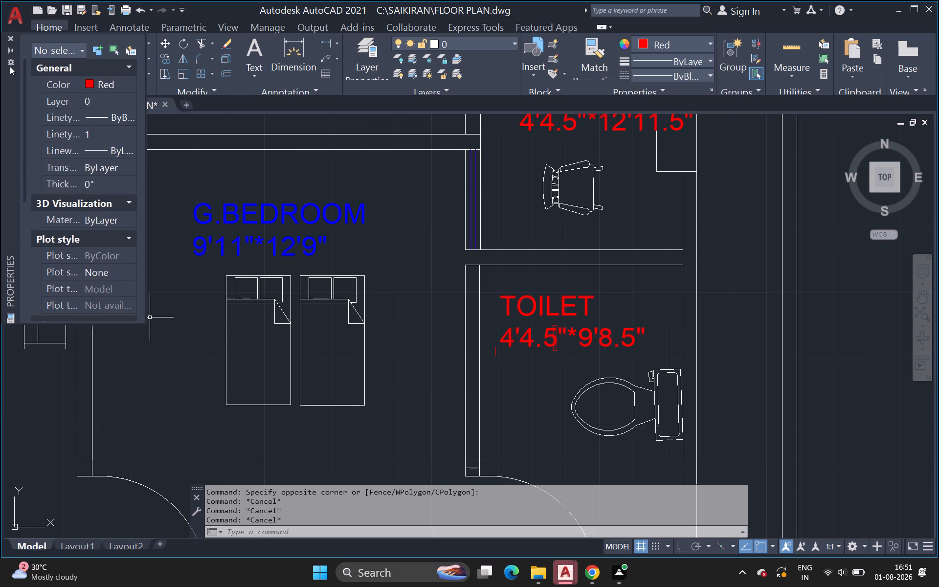
pyautogui.click(10, 42)
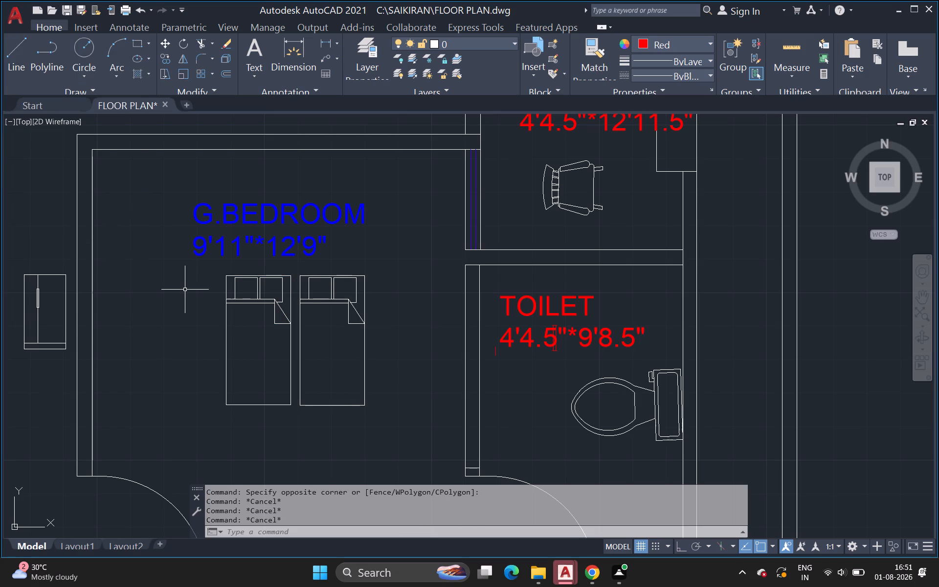
pyautogui.press('Escape')
pyautogui.press('Escape')
# Set the colour of the loose sofa outside the plan's outer wall, beside the TOILET, to Red in its object properties.
pyautogui.scroll(-2, 217, 318)
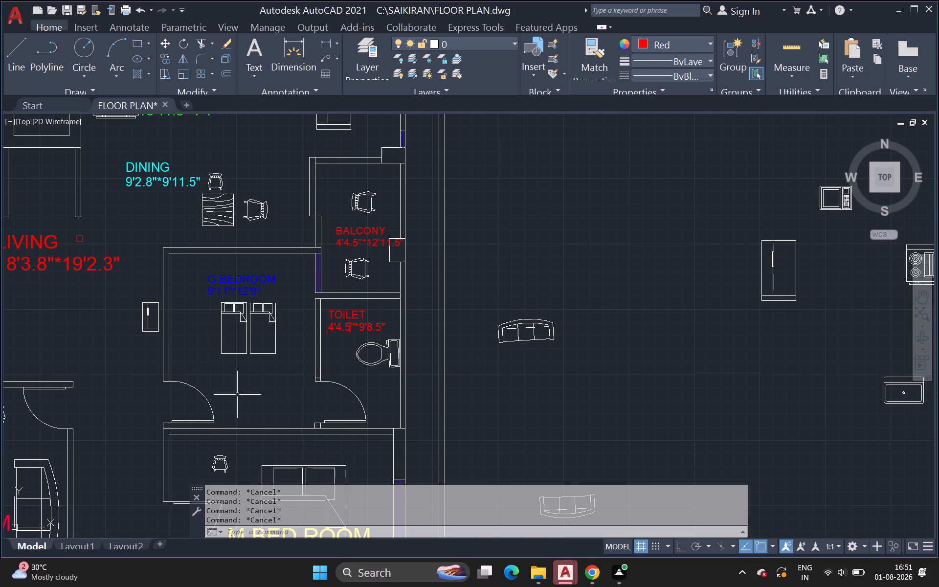
pyautogui.scroll(-2, 239, 398)
pyautogui.moveTo(239, 398); pyautogui.dragTo(124, 353, button='middle')
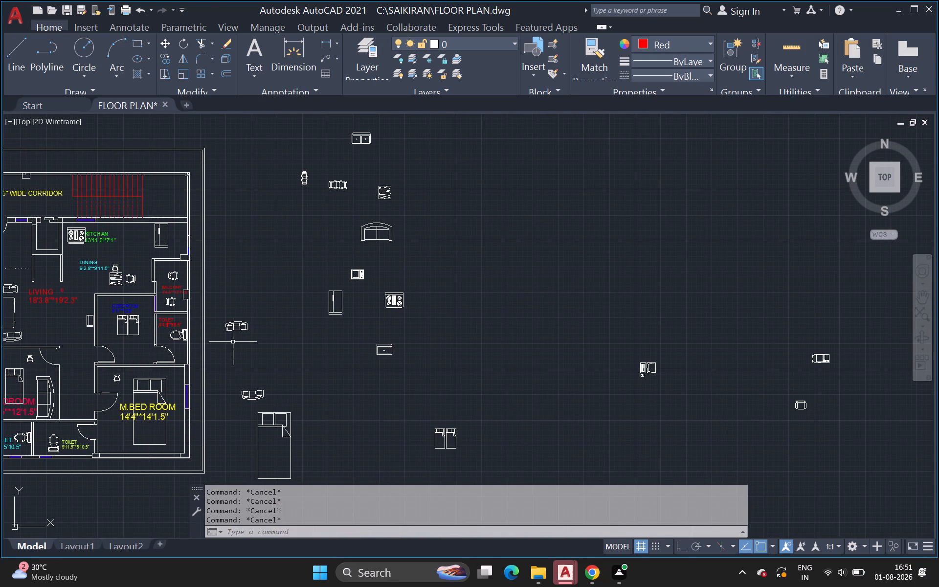
pyautogui.scroll(2, 220, 324)
pyautogui.click(223, 307)
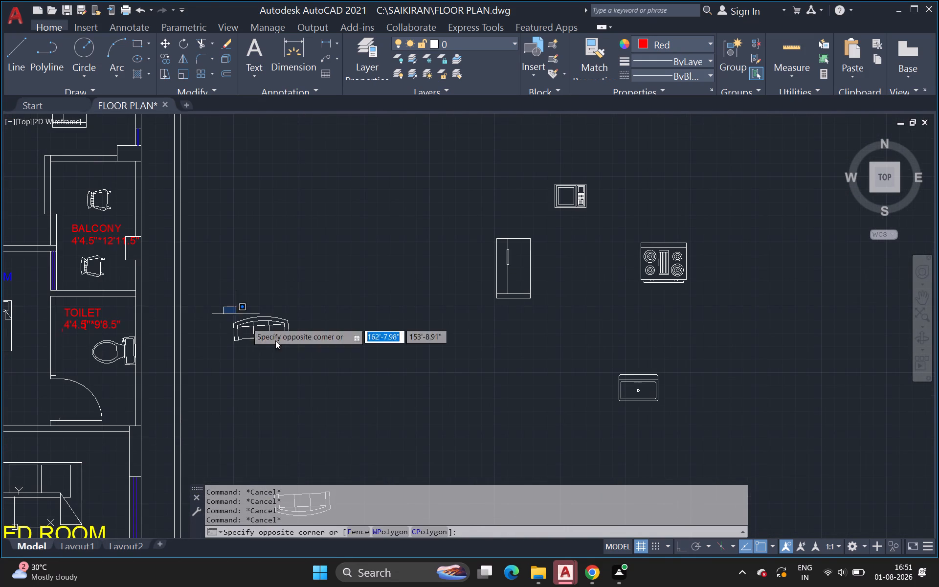
pyautogui.click(297, 352)
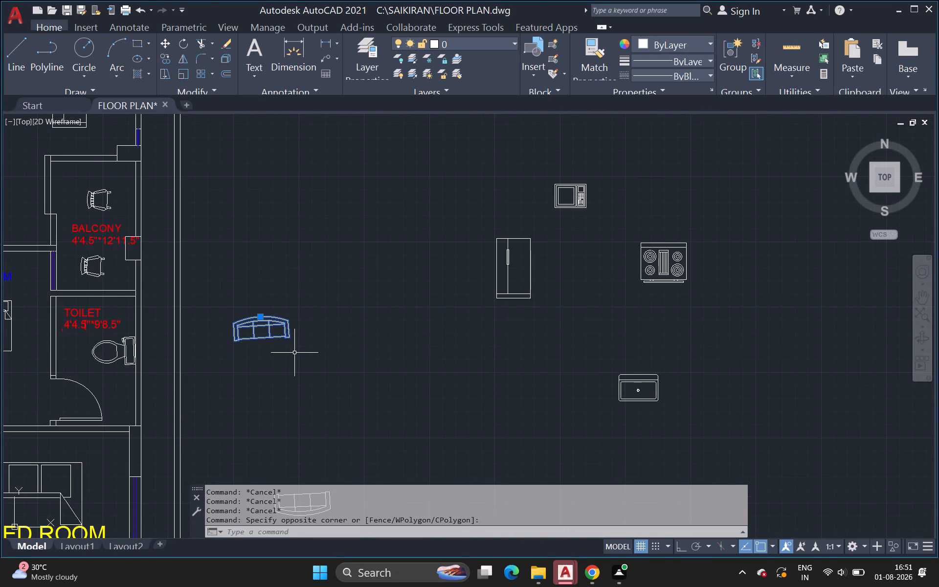
pyautogui.write('PR')
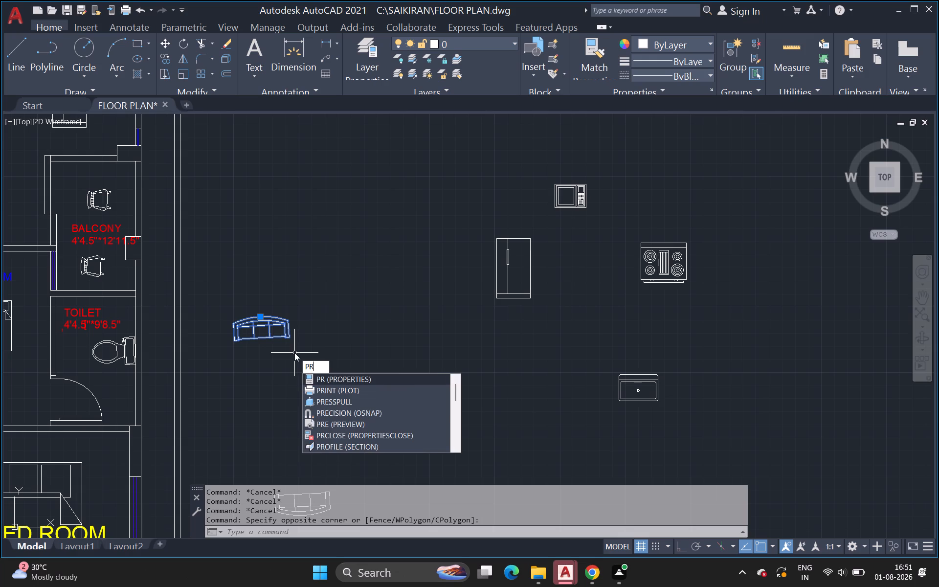
pyautogui.press('Return')
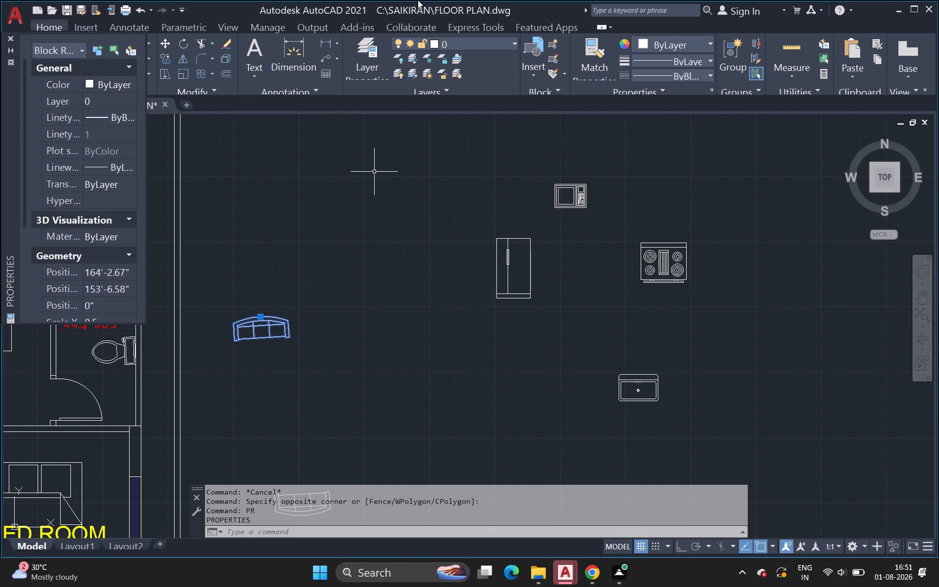
pyautogui.click(112, 79)
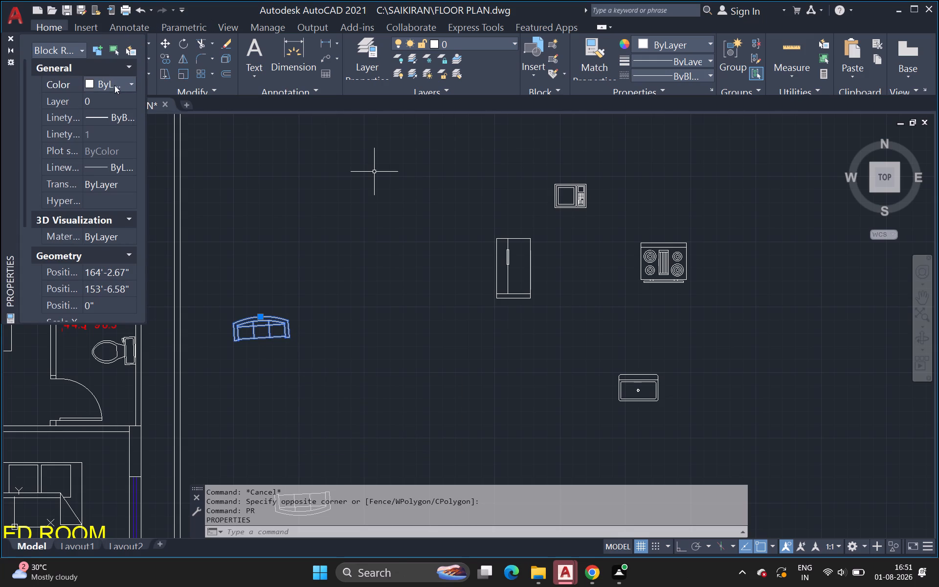
pyautogui.click(115, 83)
pyautogui.click(108, 128)
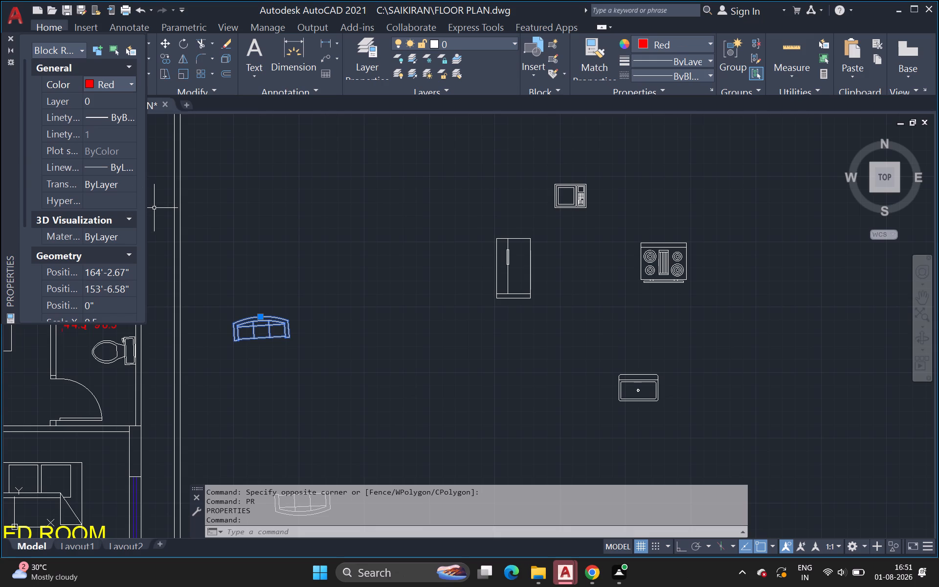
pyautogui.click(259, 322)
pyautogui.click(259, 322)
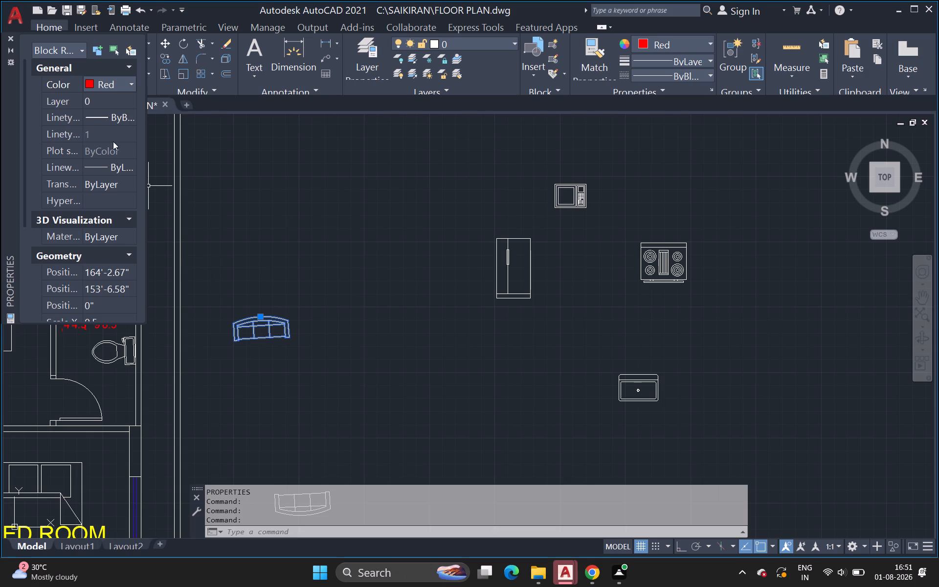
# Set the linetype of the loose sofa beside the TOILET to ByLayer.
pyautogui.click(110, 170)
pyautogui.click(110, 171)
pyautogui.click(115, 180)
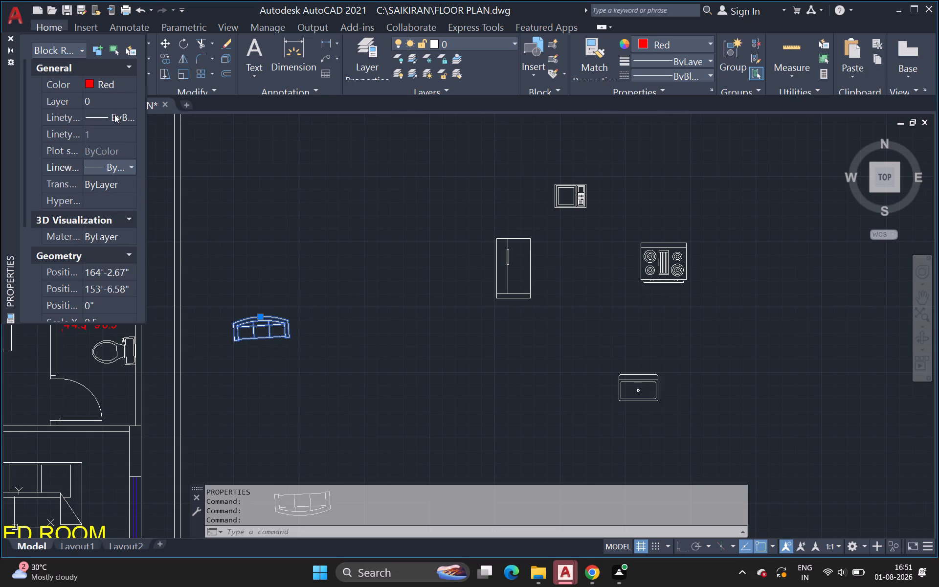
pyautogui.click(114, 114)
pyautogui.click(114, 121)
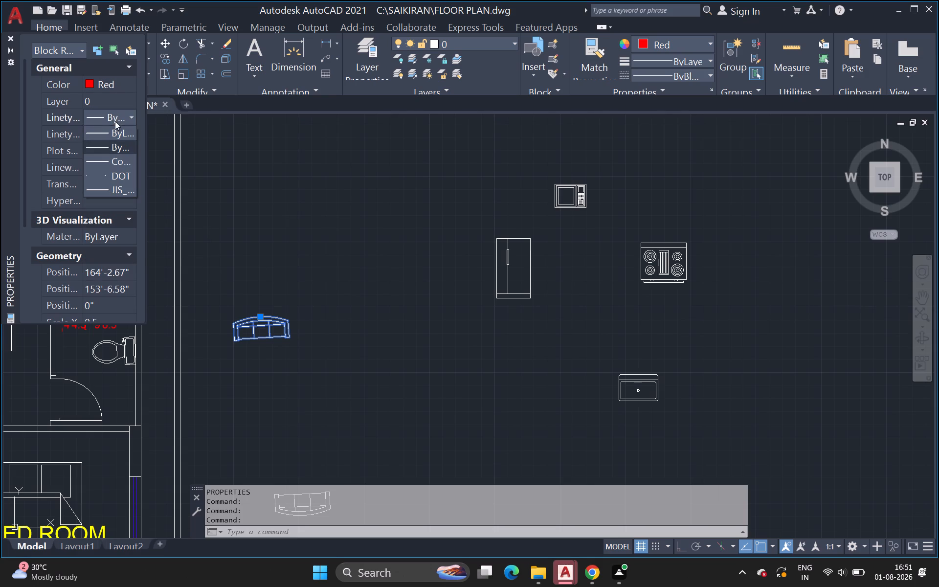
pyautogui.click(120, 131)
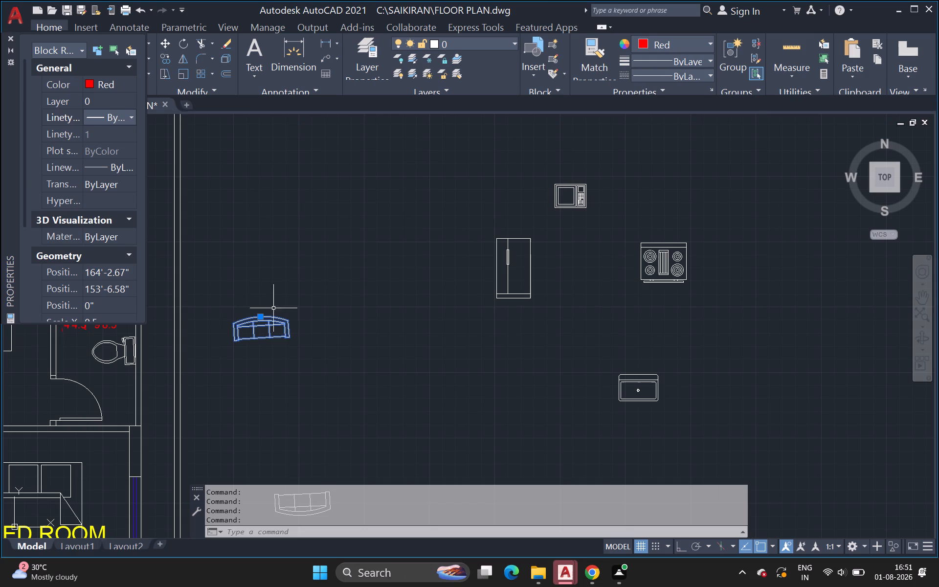
pyautogui.moveTo(222, 312); pyautogui.dragTo(228, 316)
pyautogui.click(313, 345)
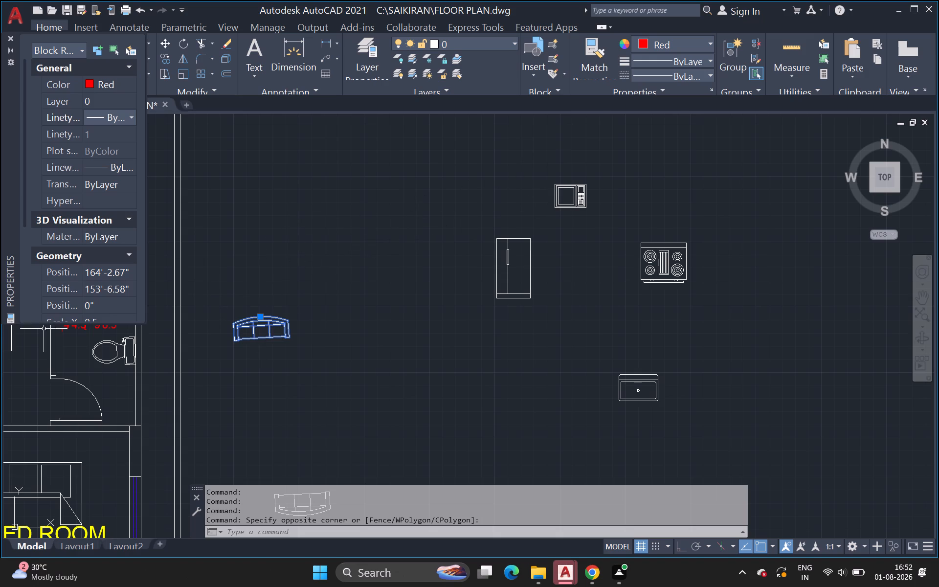
# Examine the geometry and block details in the loose sofa's object properties.
pyautogui.keyDown('ctrl'); pyautogui.scroll(-6, 378, 215); pyautogui.keyUp('ctrl')
pyautogui.keyDown('ctrl'); pyautogui.scroll(4, 378, 215); pyautogui.keyUp('ctrl')
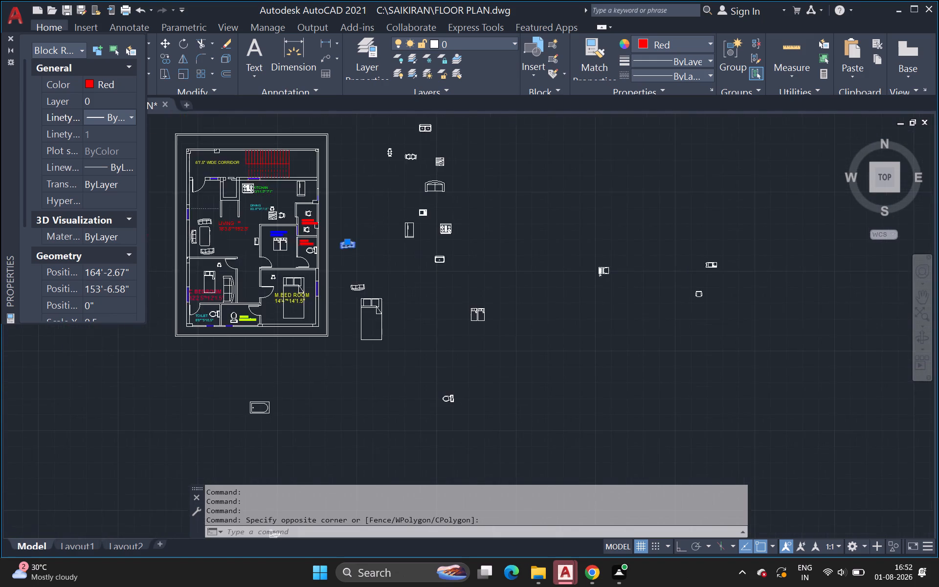
pyautogui.keyDown('ctrl'); pyautogui.scroll(1, 378, 215); pyautogui.keyUp('ctrl')
pyautogui.keyDown('ctrl'); pyautogui.scroll(-2, 378, 215); pyautogui.keyUp('ctrl')
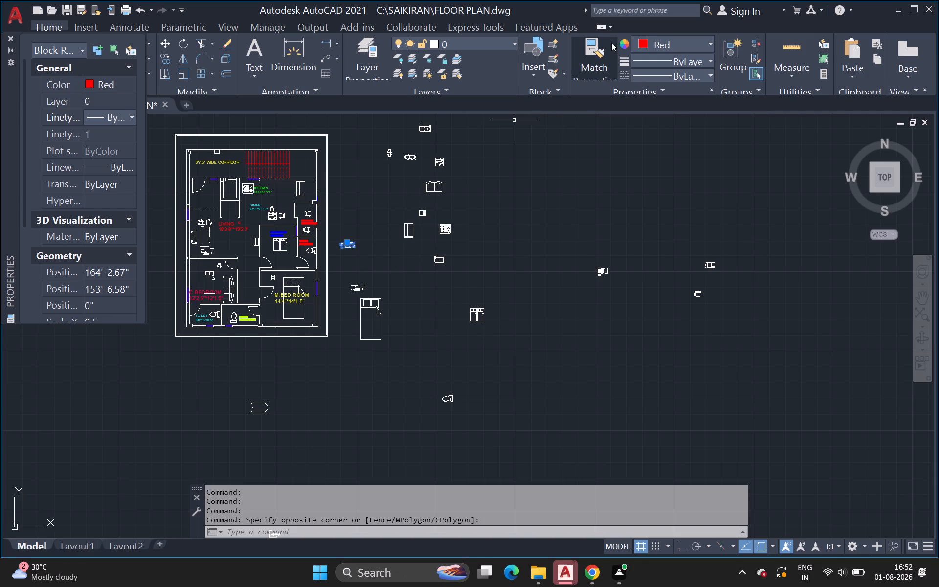
pyautogui.click(117, 235)
pyautogui.scroll(-3, 112, 300)
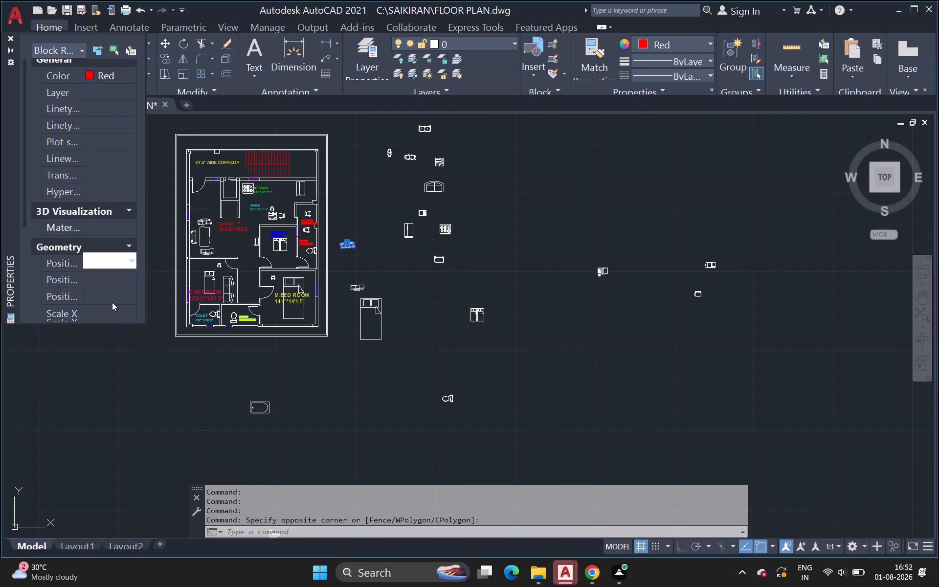
pyautogui.scroll(-6, 111, 294)
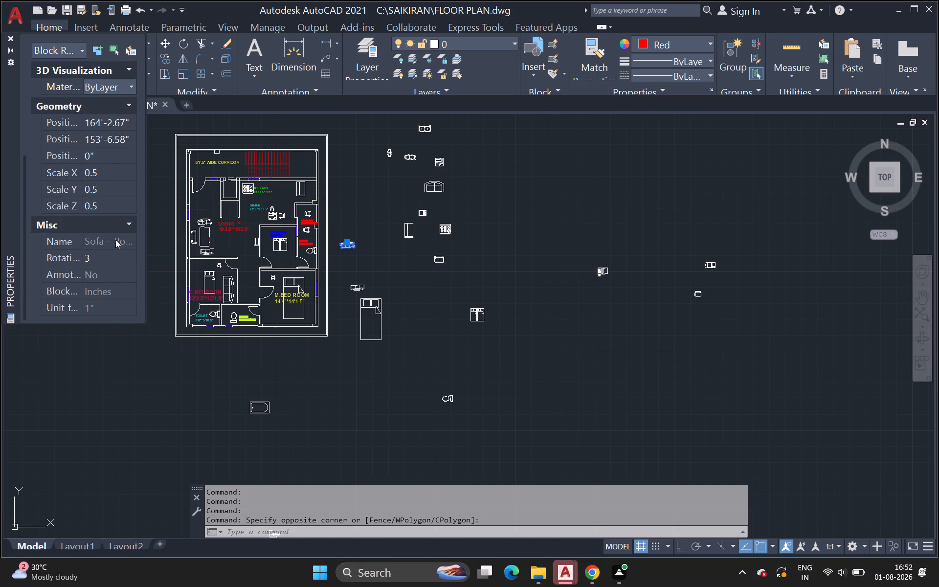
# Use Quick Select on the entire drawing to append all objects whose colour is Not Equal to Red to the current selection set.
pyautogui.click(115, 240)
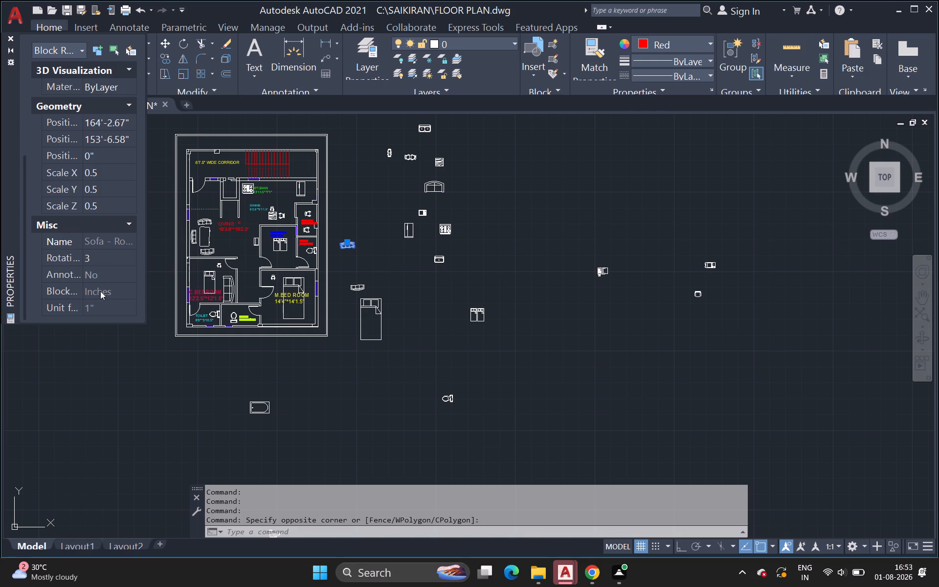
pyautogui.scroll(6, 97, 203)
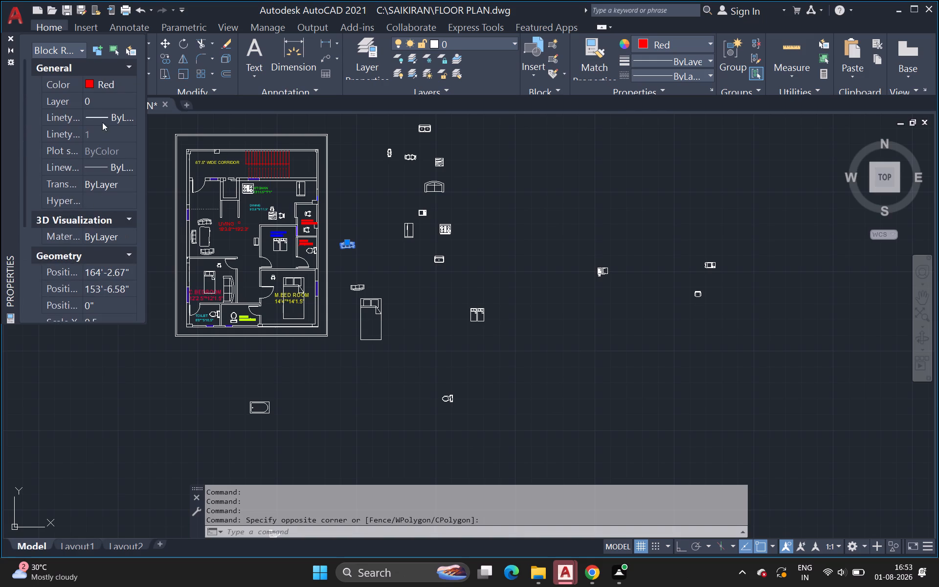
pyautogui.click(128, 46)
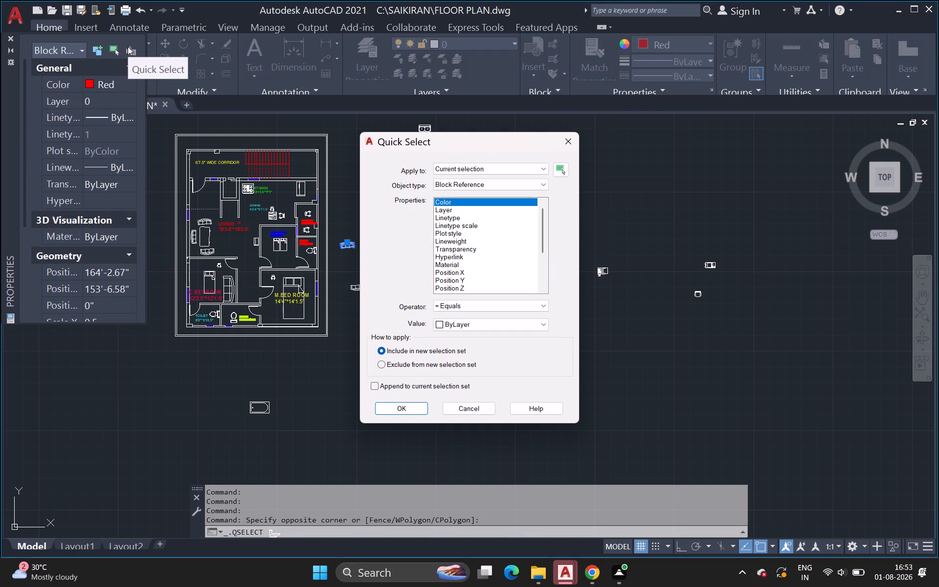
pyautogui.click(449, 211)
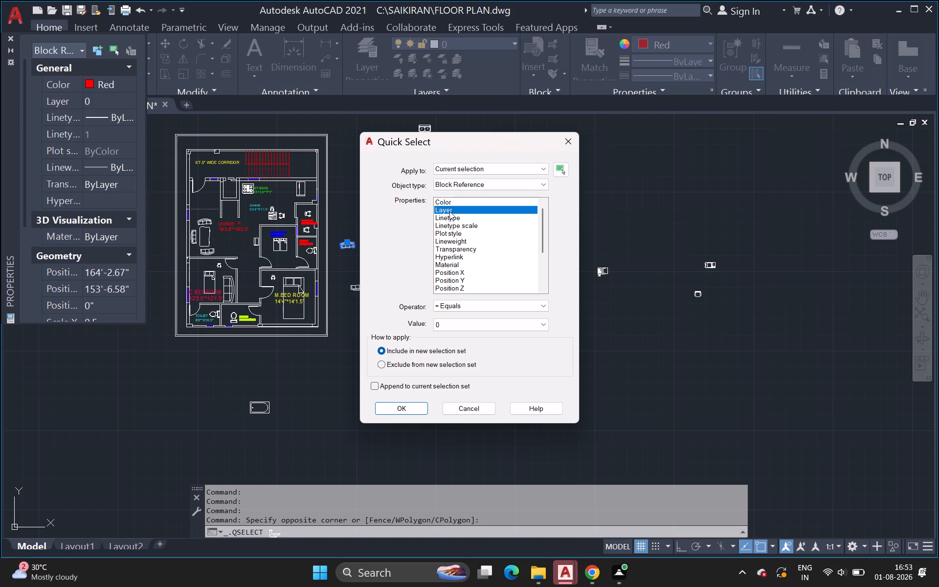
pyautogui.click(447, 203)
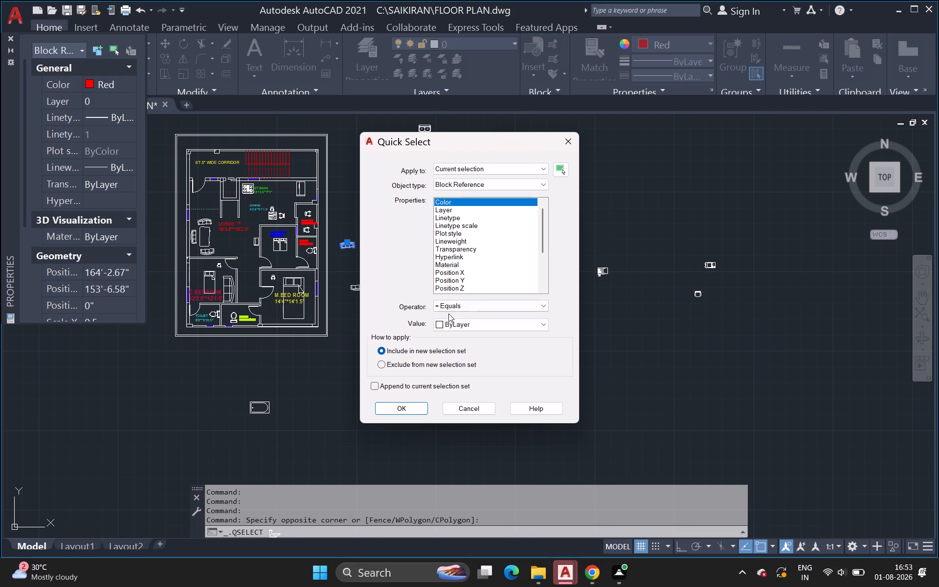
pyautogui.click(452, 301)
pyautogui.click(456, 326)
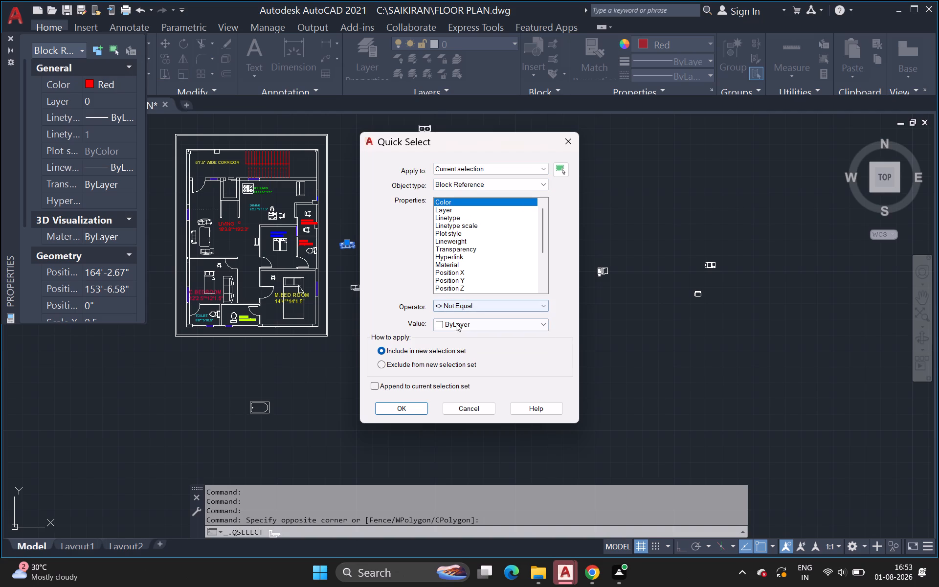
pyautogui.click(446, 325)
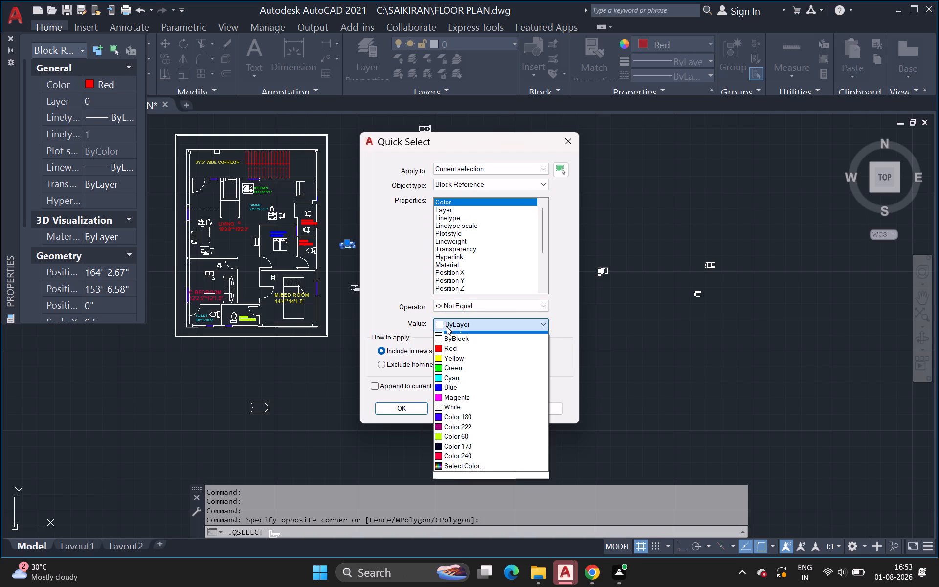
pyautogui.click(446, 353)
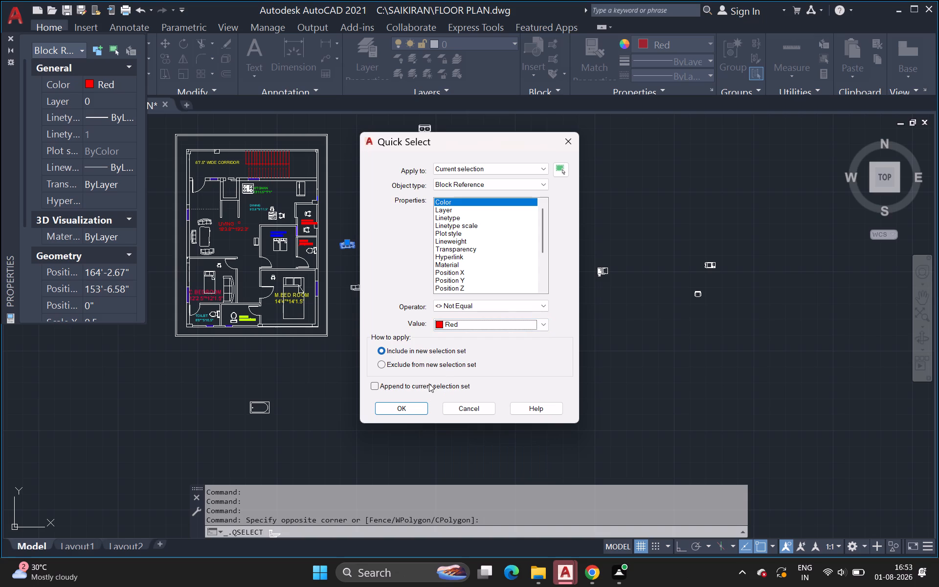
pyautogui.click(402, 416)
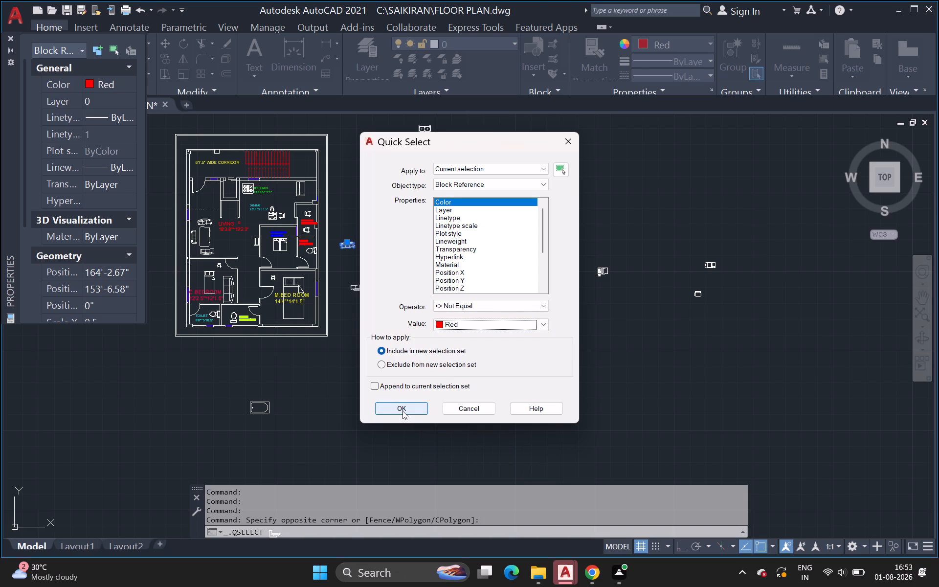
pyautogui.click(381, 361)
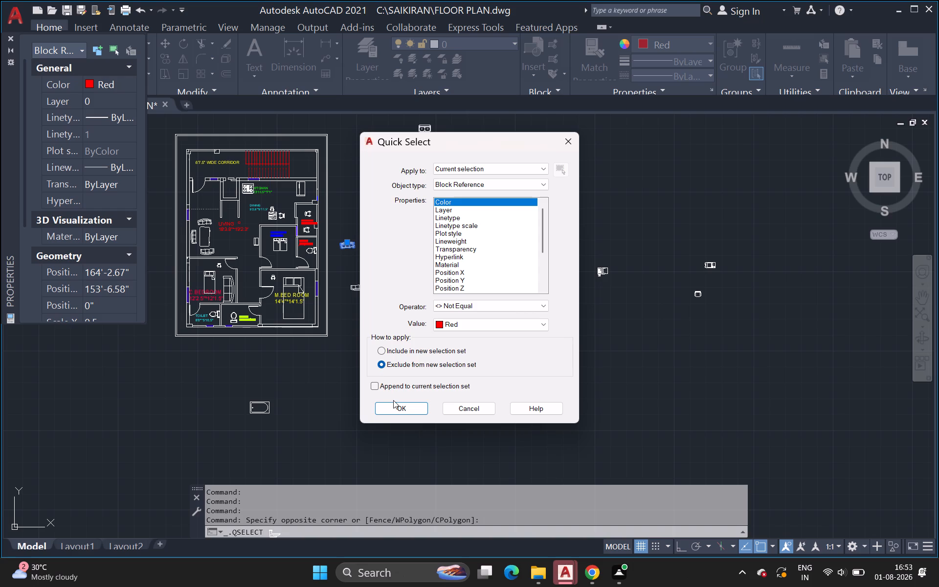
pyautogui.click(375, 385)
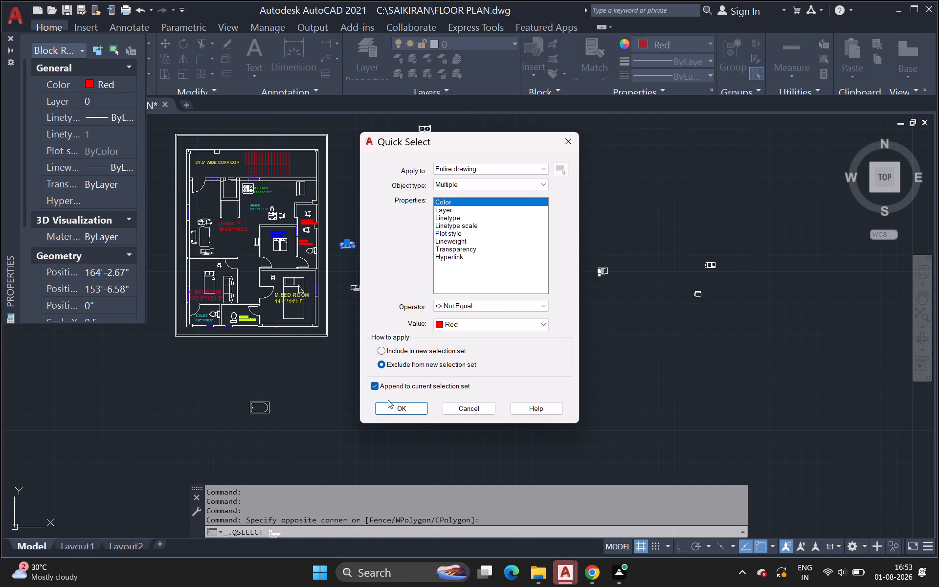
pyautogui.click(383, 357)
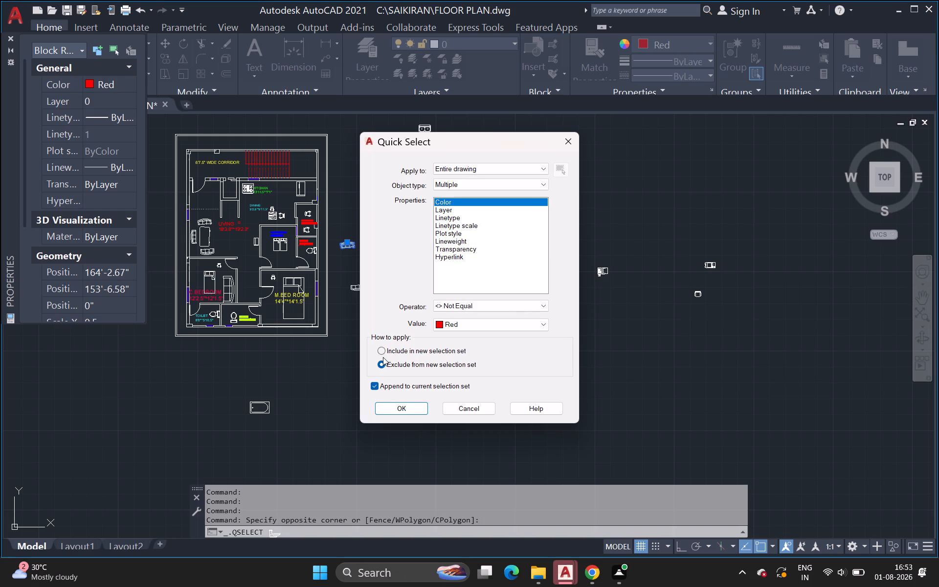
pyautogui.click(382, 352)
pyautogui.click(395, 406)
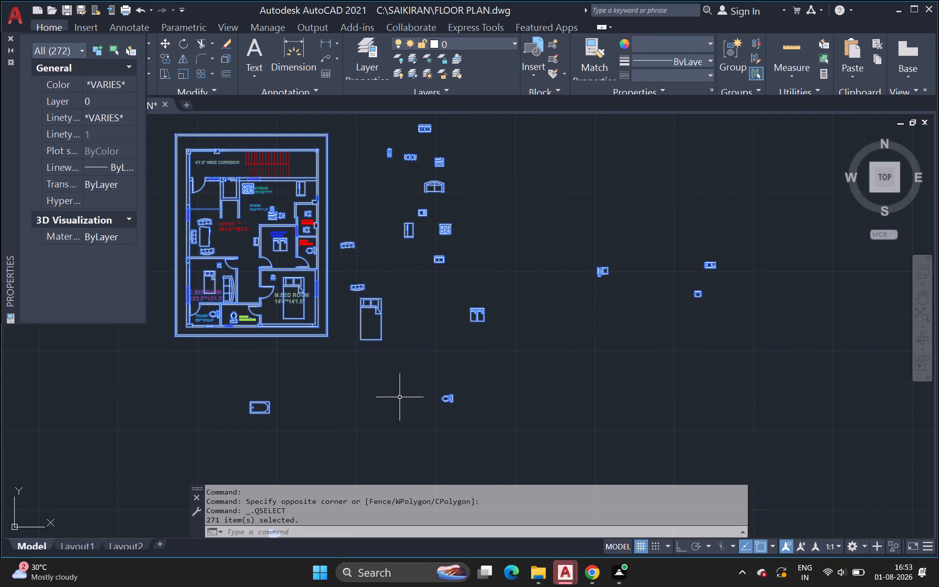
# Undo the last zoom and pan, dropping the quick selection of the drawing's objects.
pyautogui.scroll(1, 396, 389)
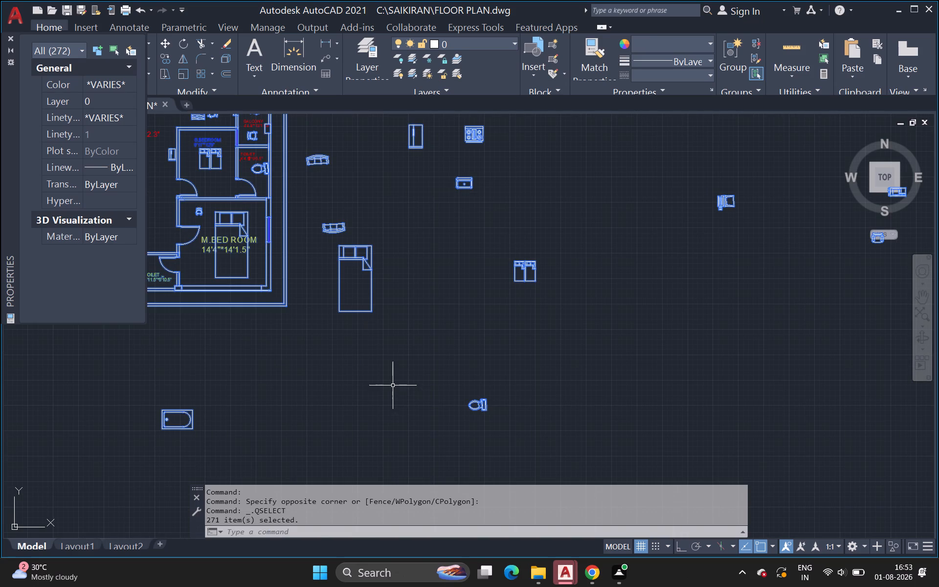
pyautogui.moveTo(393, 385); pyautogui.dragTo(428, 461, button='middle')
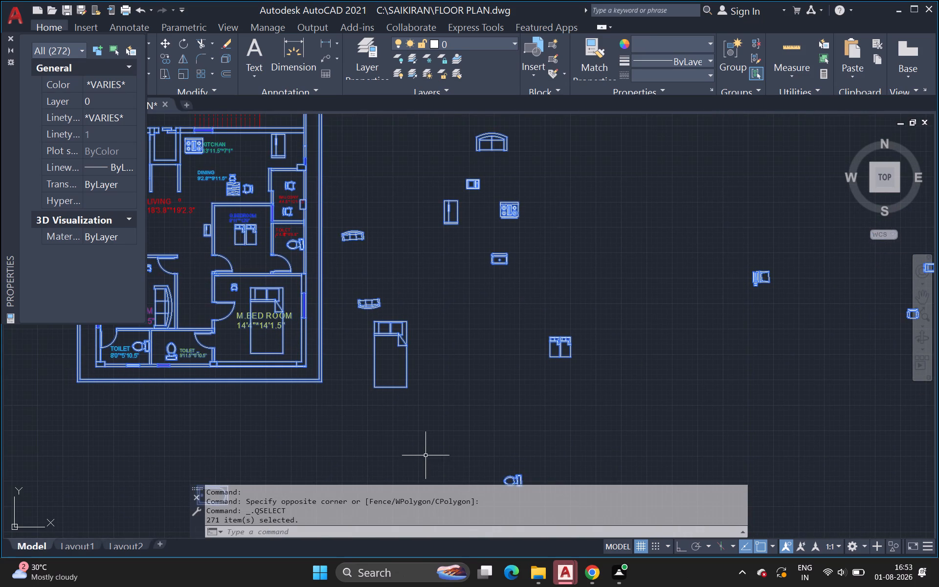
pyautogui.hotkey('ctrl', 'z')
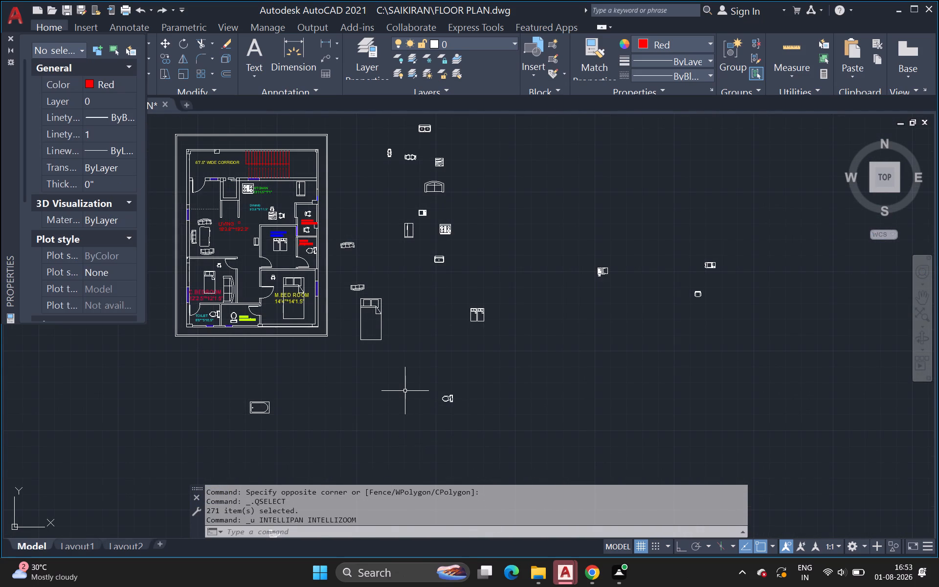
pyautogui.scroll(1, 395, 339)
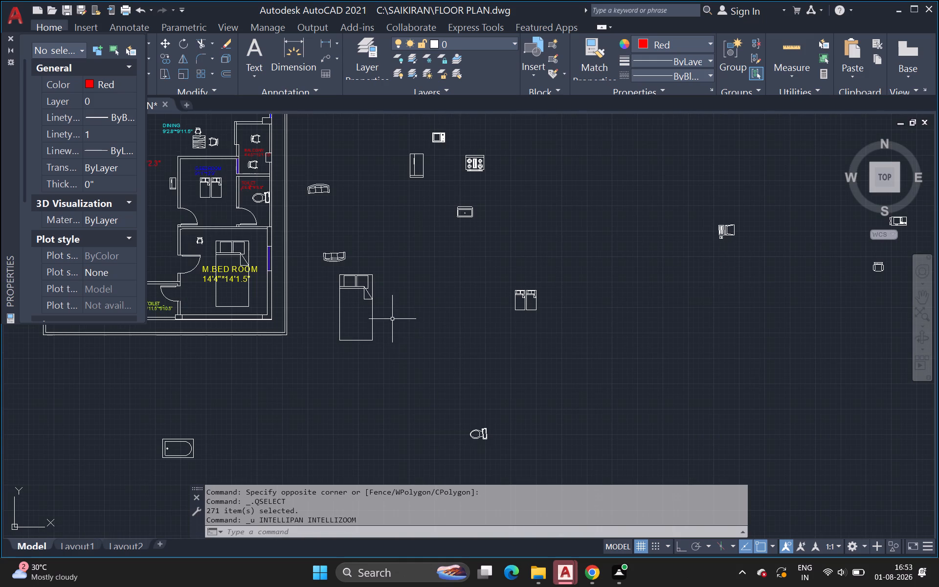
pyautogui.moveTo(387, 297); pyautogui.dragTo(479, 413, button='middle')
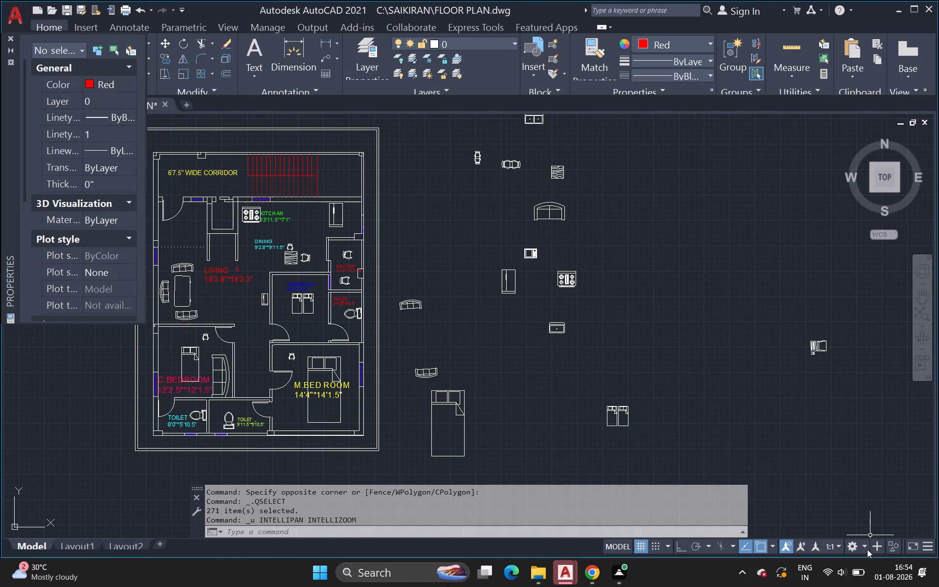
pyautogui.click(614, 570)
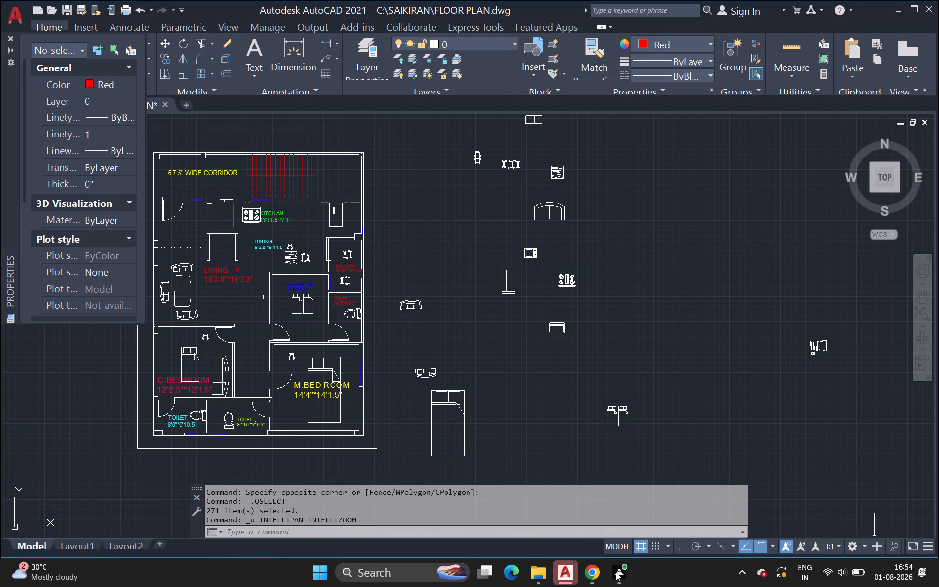